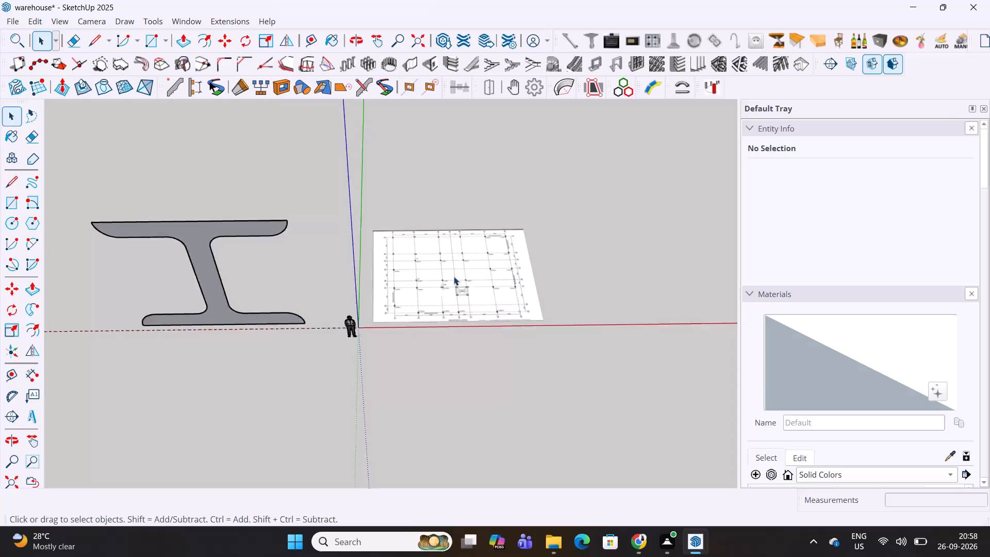
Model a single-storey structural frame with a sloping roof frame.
Look over the anchor bolt layout plan and the large I-beam profile from several angles.
{"action": "scroll", "coordinate": [454, 276], "scroll_direction": "down", "scroll_amount": 1}
{"action": "middle_click_drag", "start_coordinate": [477, 259], "coordinate": [471, 342]}
{"action": "scroll", "coordinate": [532, 275], "scroll_direction": "up", "scroll_amount": 5}
{"action": "middle_click_drag", "start_coordinate": [598, 242], "coordinate": [523, 297], "text": "shift"}
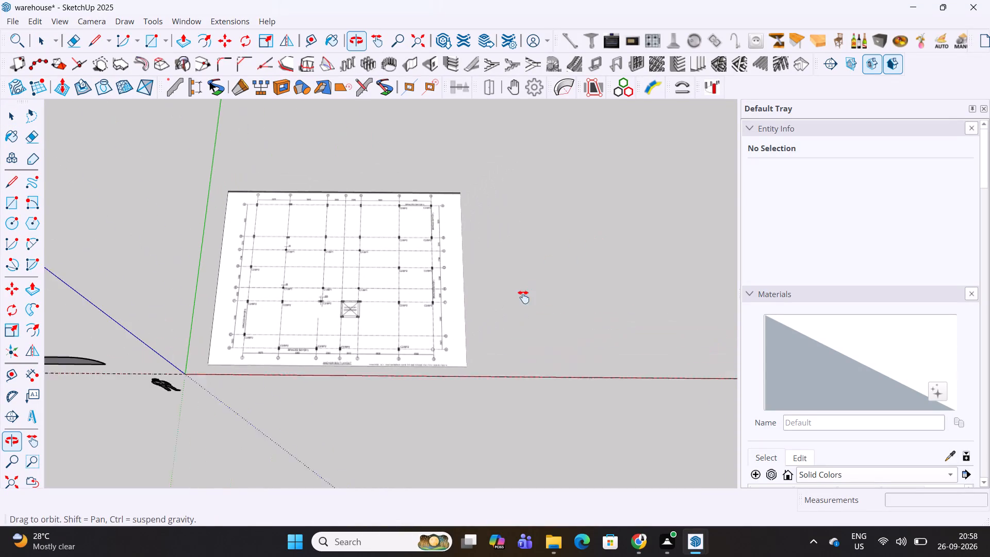
{"action": "middle_click_drag", "start_coordinate": [523, 297], "coordinate": [523, 298], "text": "shift"}
{"action": "scroll", "coordinate": [494, 356], "scroll_direction": "up", "scroll_amount": 4}
{"action": "middle_click_drag", "start_coordinate": [494, 356], "coordinate": [499, 264]}
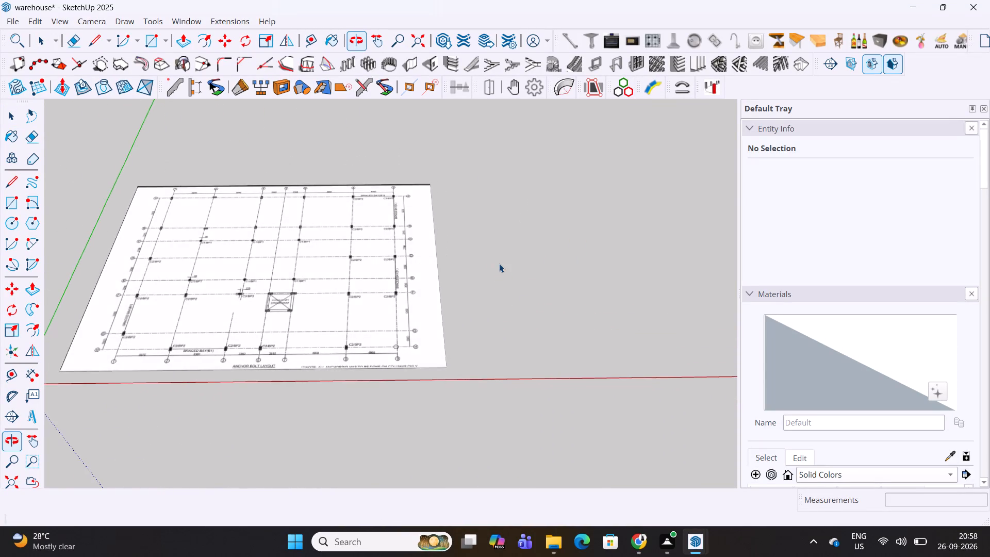
{"action": "scroll", "coordinate": [499, 264], "scroll_direction": "down", "scroll_amount": 5}
{"action": "middle_click_drag", "start_coordinate": [449, 280], "coordinate": [702, 316]}
{"action": "middle_click_drag", "start_coordinate": [560, 348], "coordinate": [564, 321]}
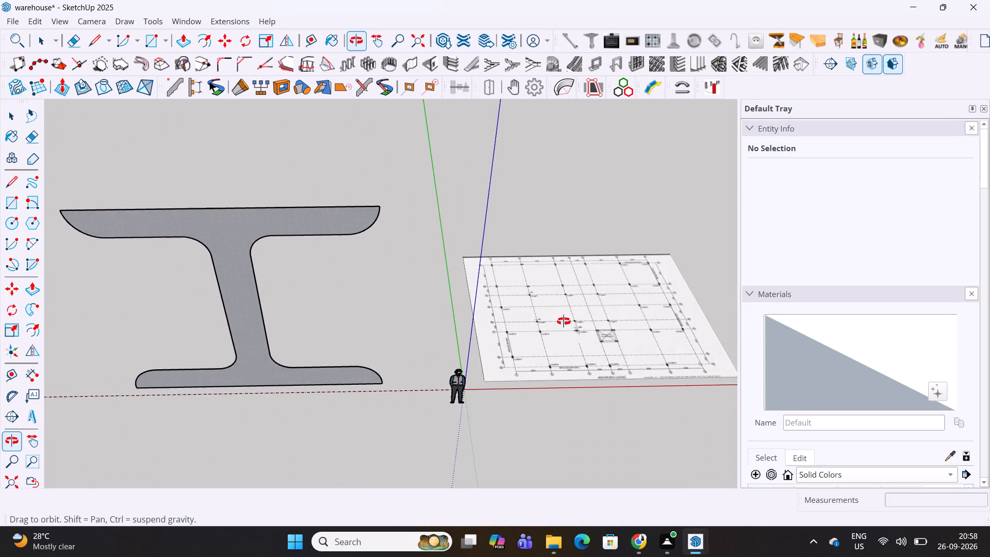
{"action": "middle_click_drag", "start_coordinate": [564, 321], "coordinate": [563, 303]}
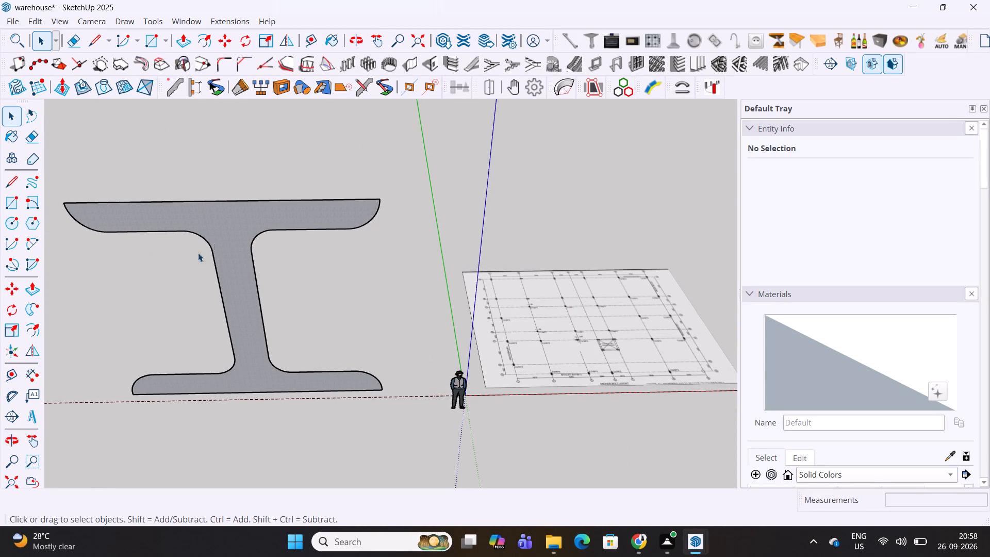
Place a guide parallel to the green axis, about 2003 mm from it beside the I-beam profile, and a second guide 100 mm farther out.
{"action": "scroll", "coordinate": [252, 263], "scroll_direction": "up", "scroll_amount": 3}
{"action": "key", "text": "t"}
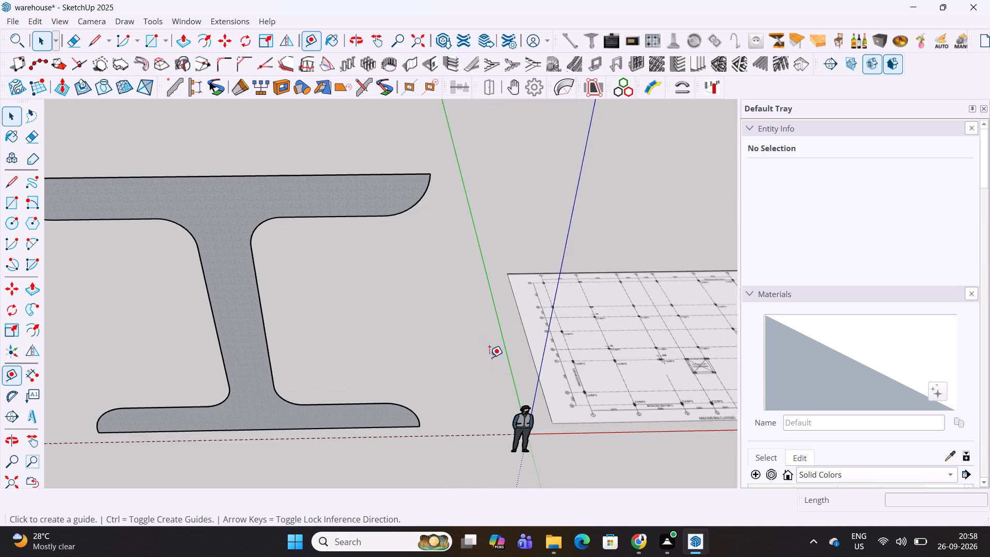
{"action": "left_click", "coordinate": [509, 366]}
{"action": "left_click", "coordinate": [448, 363]}
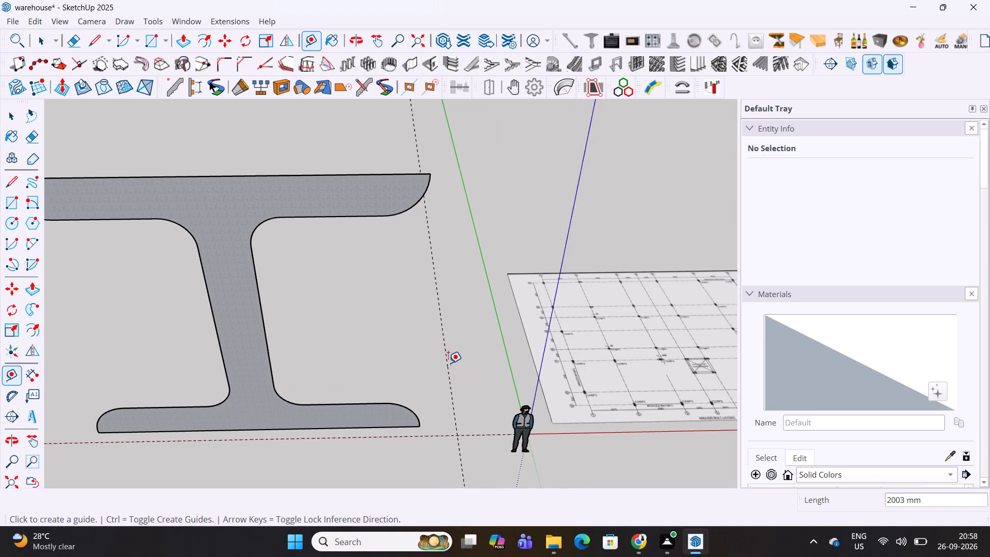
{"action": "scroll", "coordinate": [452, 479], "scroll_direction": "up", "scroll_amount": 6}
{"action": "scroll", "coordinate": [468, 408], "scroll_direction": "up", "scroll_amount": 4}
{"action": "left_click", "coordinate": [457, 386]}
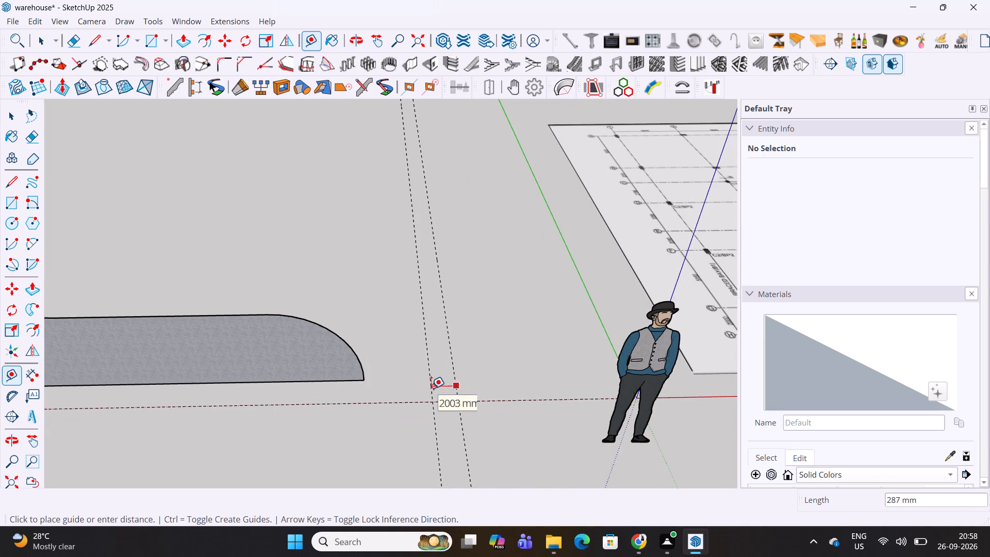
{"action": "type", "text": "100"}
{"action": "key", "text": "Return"}
Place a horizontal guide 200 mm above the red axis beside the I-beam profile.
{"action": "scroll", "coordinate": [467, 398], "scroll_direction": "up", "scroll_amount": 3}
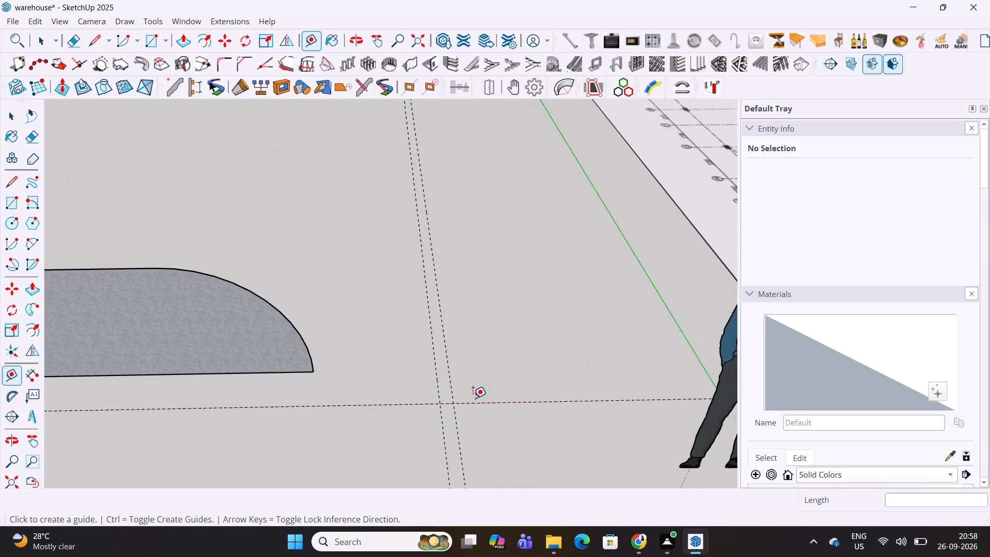
{"action": "scroll", "coordinate": [473, 398], "scroll_direction": "up", "scroll_amount": 2}
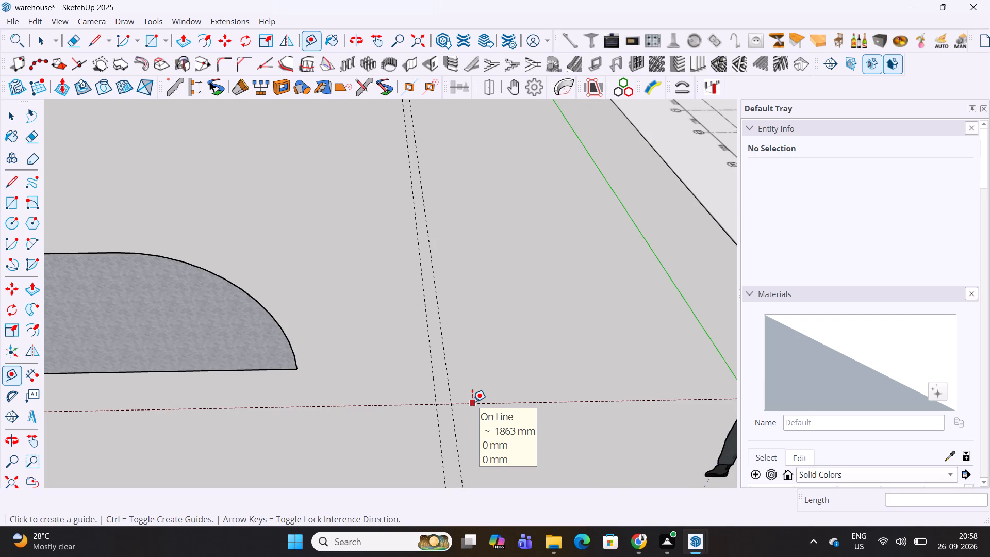
{"action": "left_click", "coordinate": [472, 402]}
{"action": "scroll", "coordinate": [472, 402], "scroll_direction": "down", "scroll_amount": 16}
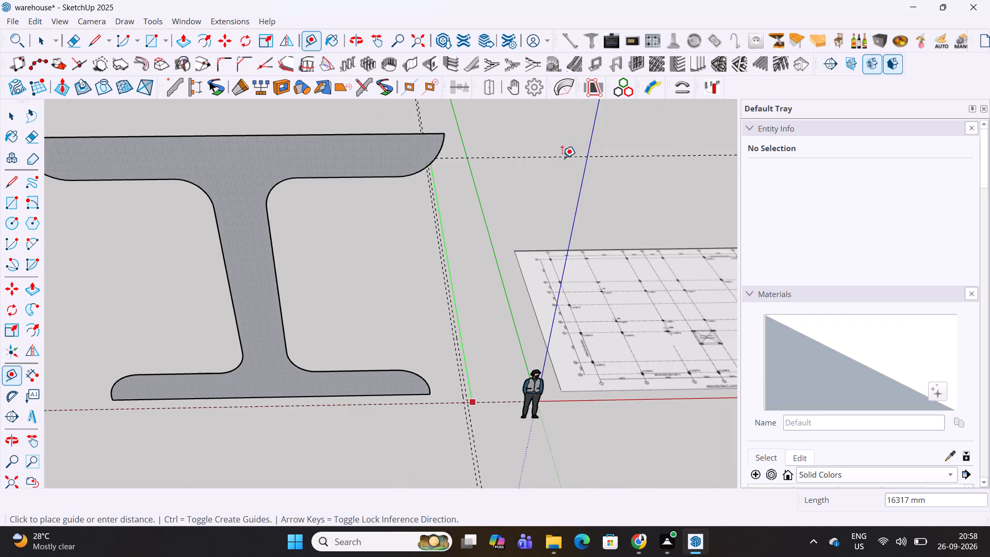
{"action": "type", "text": "200"}
{"action": "key", "text": "Return"}
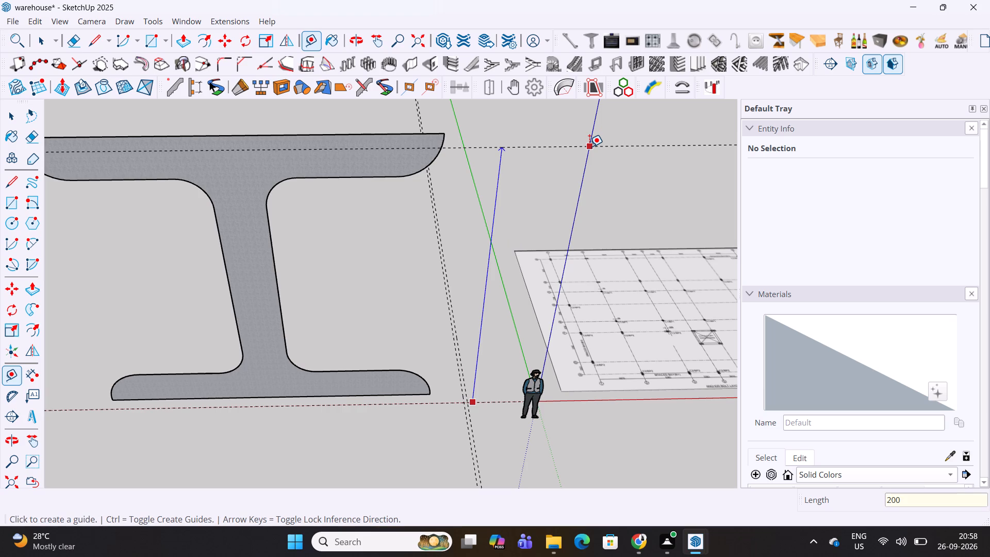
{"action": "scroll", "coordinate": [493, 387], "scroll_direction": "up", "scroll_amount": 5}
{"action": "scroll", "coordinate": [449, 408], "scroll_direction": "up", "scroll_amount": 5}
{"action": "middle_click_drag", "start_coordinate": [452, 411], "coordinate": [459, 198]}
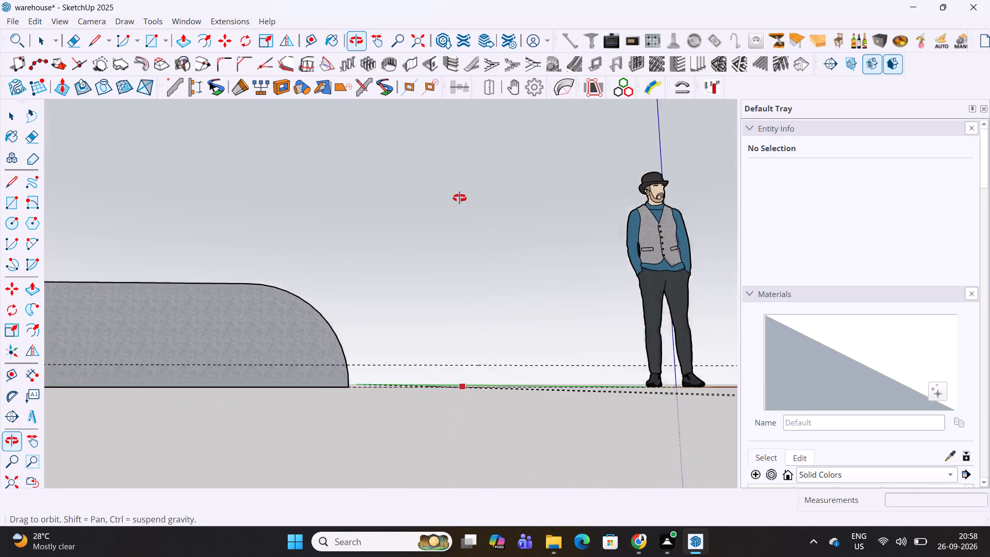
{"action": "middle_click_drag", "start_coordinate": [459, 198], "coordinate": [444, 287]}
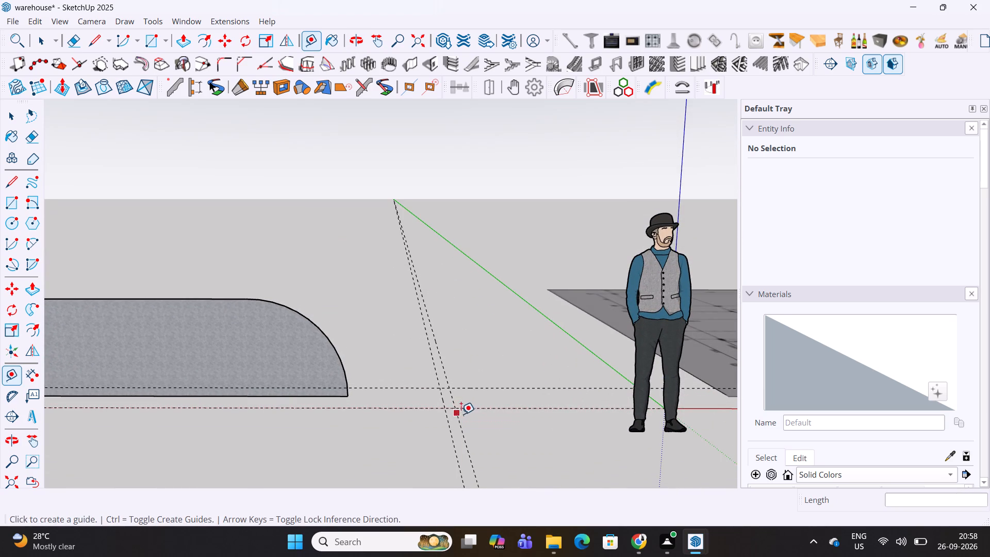
Place a vertical guide parallel to the blue axis through the crossing of the red axis and the inner green-axis guide.
{"action": "left_click", "coordinate": [683, 166]}
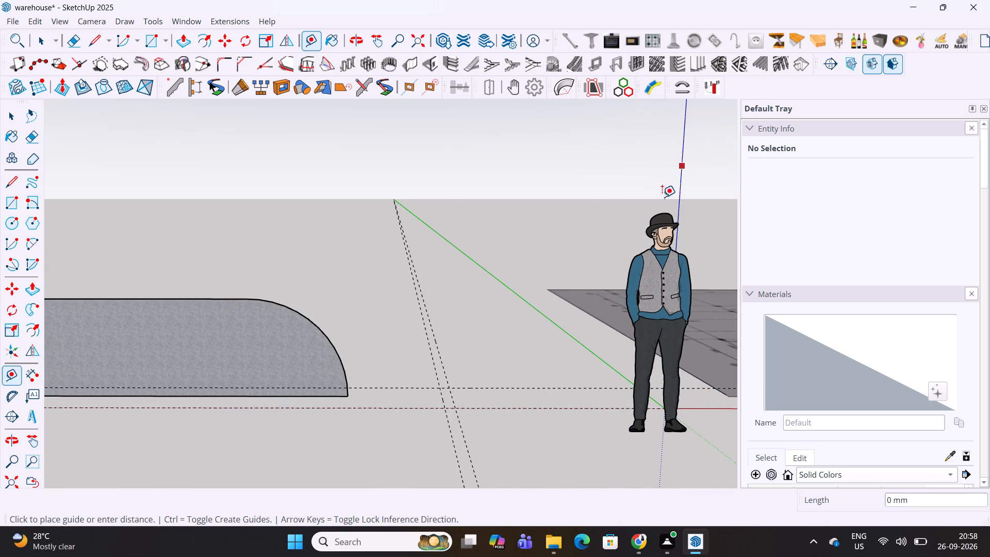
{"action": "left_click", "coordinate": [458, 406]}
{"action": "key", "text": "space"}
Delete the human scale figure standing at the origin.
{"action": "left_click", "coordinate": [676, 286]}
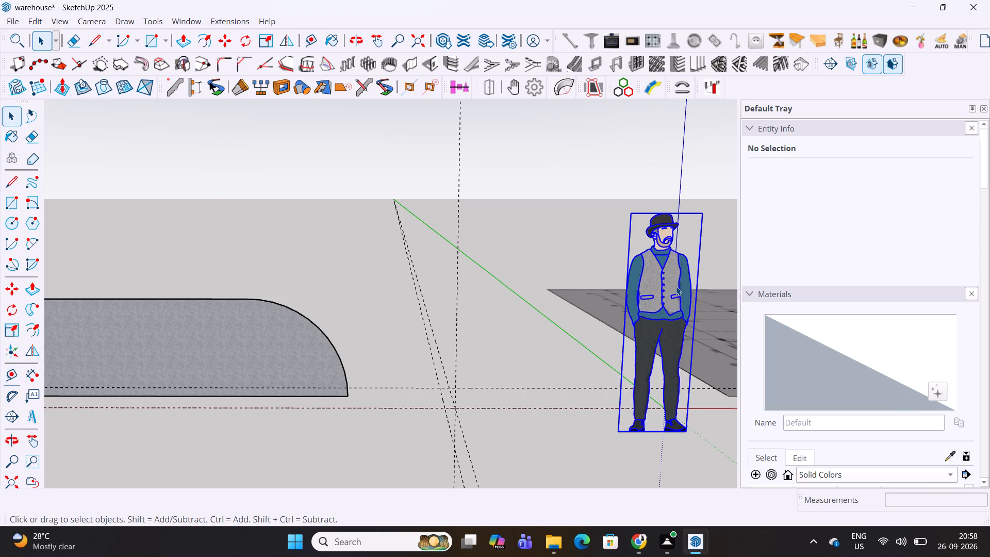
{"action": "key", "text": "Delete"}
{"action": "scroll", "coordinate": [525, 343], "scroll_direction": "down", "scroll_amount": 5}
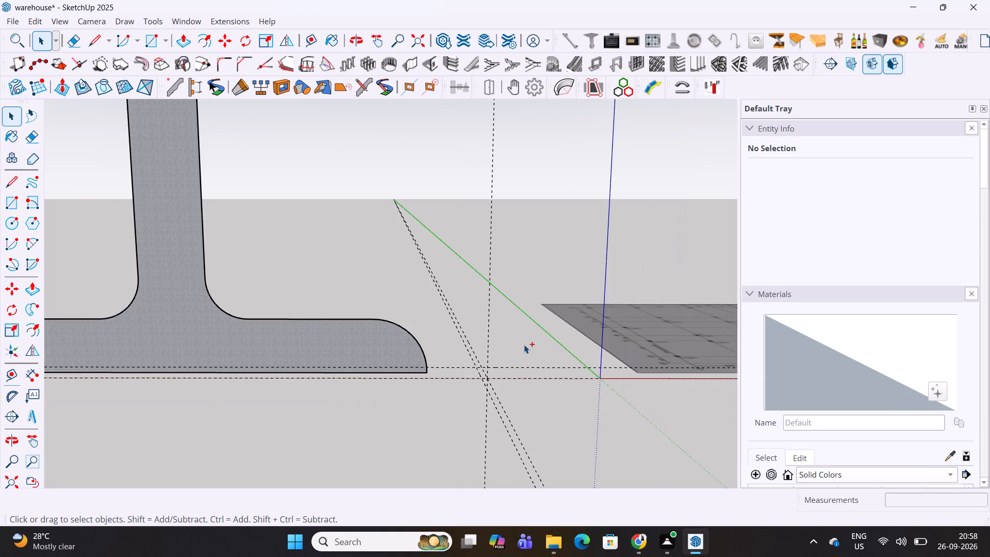
Save the model in the 3d folder under the new name STEEL WARE HOUSE.
{"action": "left_click", "coordinate": [16, 19]}
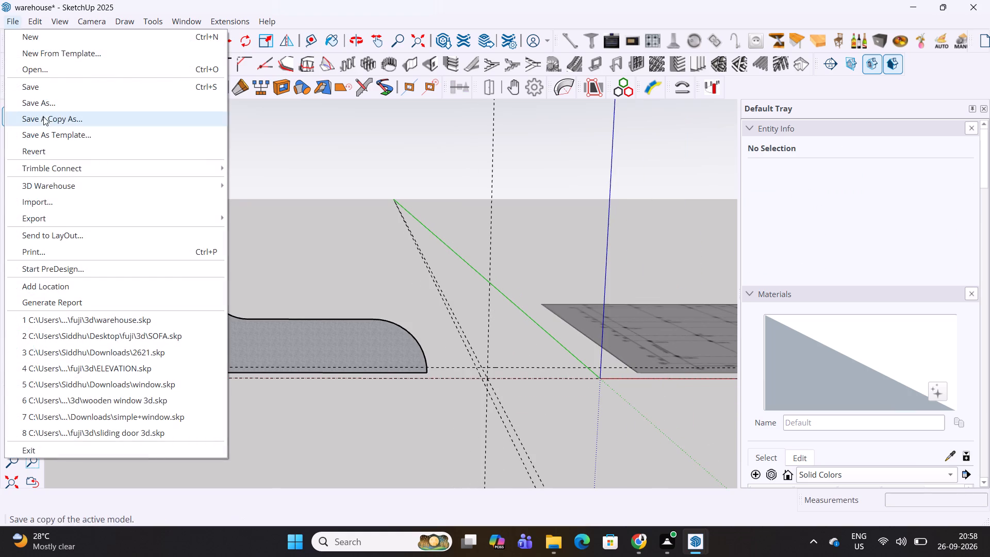
{"action": "left_click", "coordinate": [60, 105]}
{"action": "left_click", "coordinate": [452, 358]}
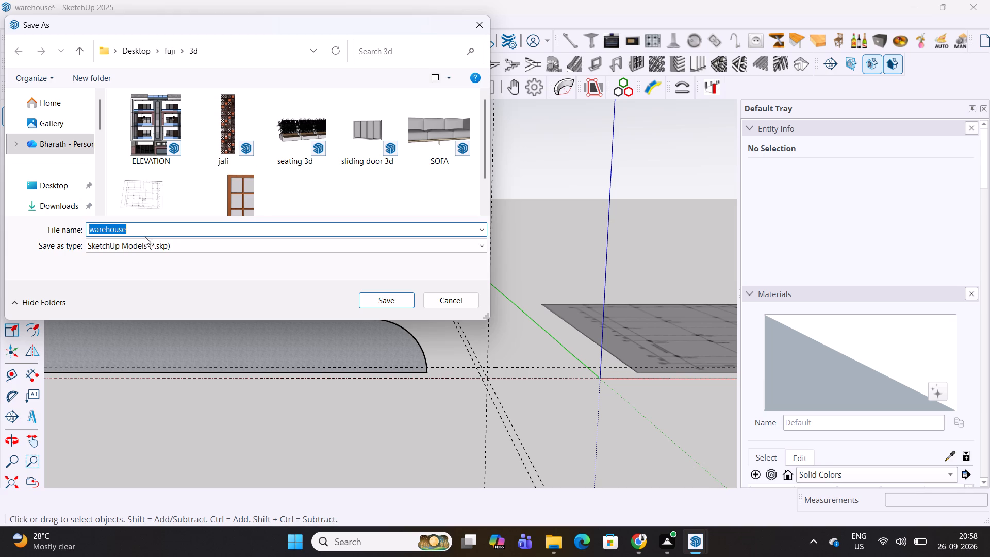
{"action": "key", "text": "s"}
{"action": "key", "text": "t"}
{"action": "type", "text": "EEL WARE HOUSE"}
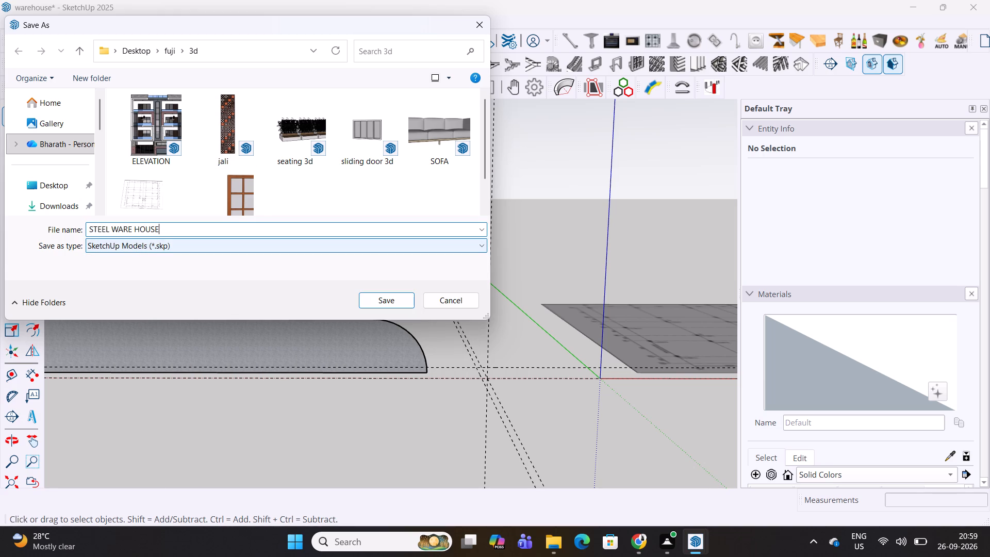
{"action": "key", "text": "Return"}
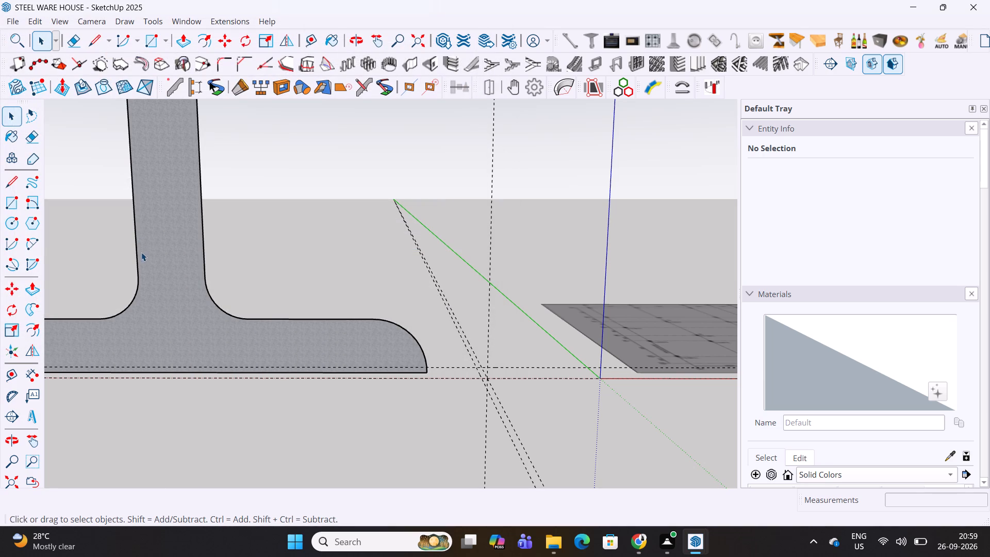
Select the I-beam profile's face with its edges and scale it down uniformly about the bottom corner nearest the guides.
{"action": "scroll", "coordinate": [442, 285], "scroll_direction": "down", "scroll_amount": 4}
{"action": "middle_click_drag", "start_coordinate": [451, 300], "coordinate": [451, 435]}
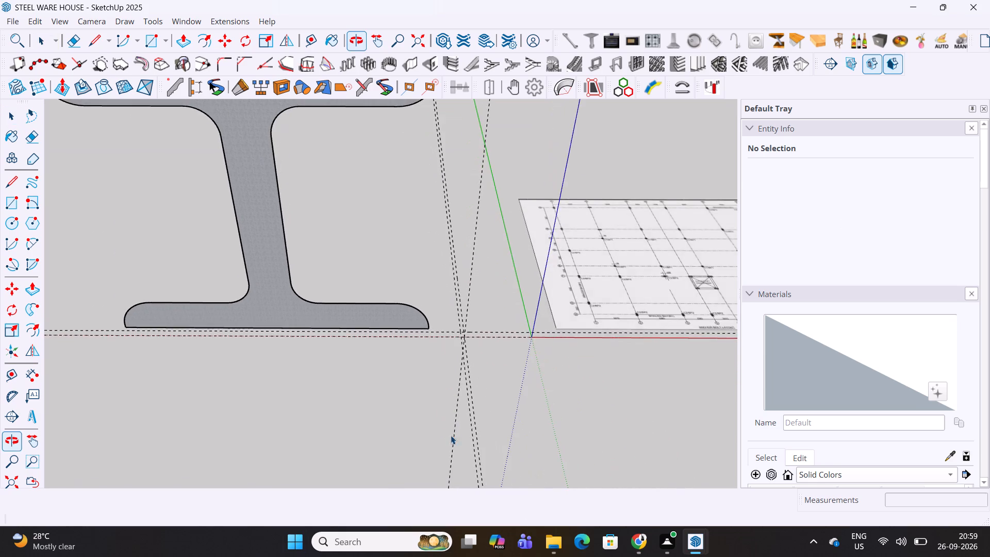
{"action": "scroll", "coordinate": [426, 296], "scroll_direction": "up", "scroll_amount": 2}
{"action": "left_click", "coordinate": [402, 327]}
{"action": "scroll", "coordinate": [442, 331], "scroll_direction": "up", "scroll_amount": 6}
{"action": "scroll", "coordinate": [400, 329], "scroll_direction": "up", "scroll_amount": 2}
{"action": "double_click", "coordinate": [400, 329]}
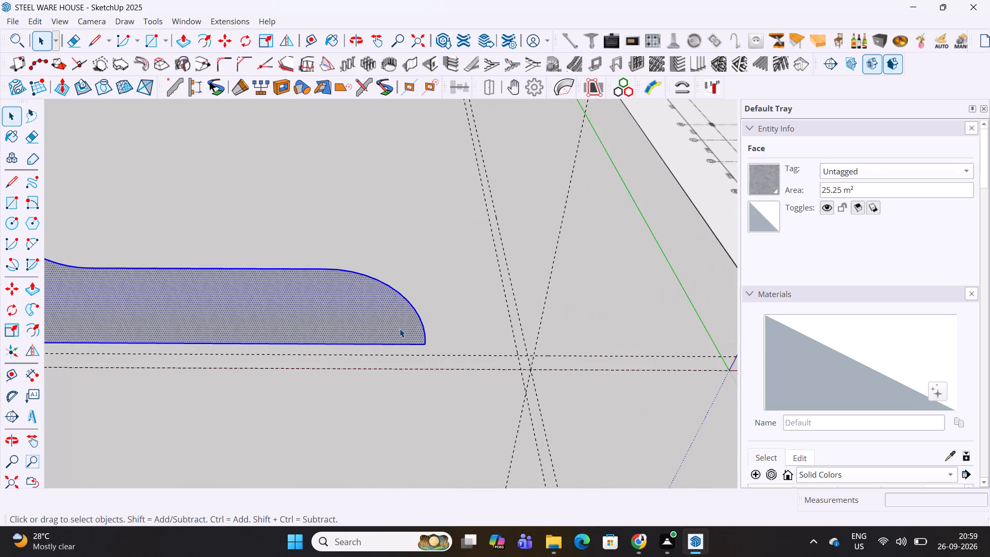
{"action": "scroll", "coordinate": [400, 329], "scroll_direction": "down", "scroll_amount": 6}
{"action": "key", "text": "s"}
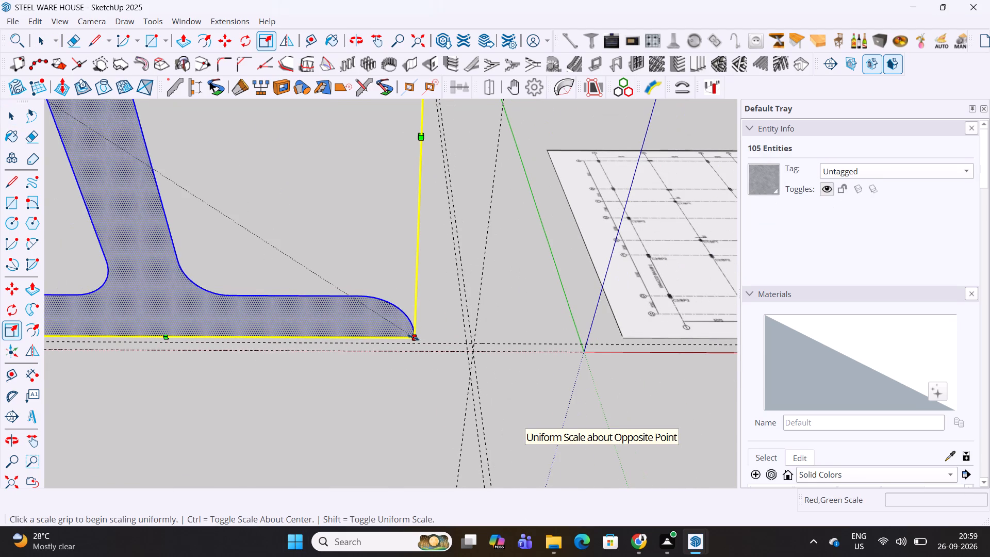
{"action": "scroll", "coordinate": [413, 337], "scroll_direction": "down", "scroll_amount": 12}
{"action": "left_click", "coordinate": [236, 220]}
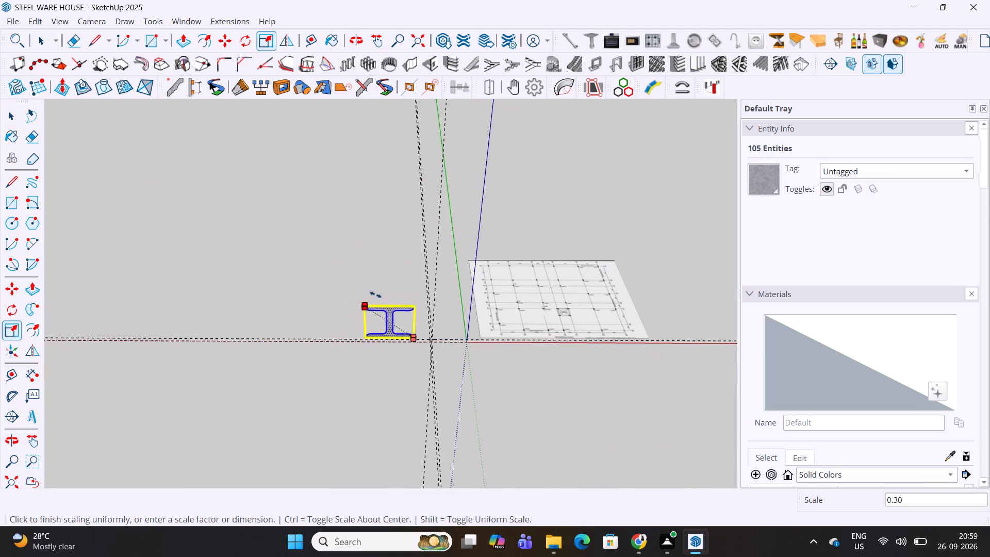
{"action": "scroll", "coordinate": [412, 310], "scroll_direction": "up", "scroll_amount": 18}
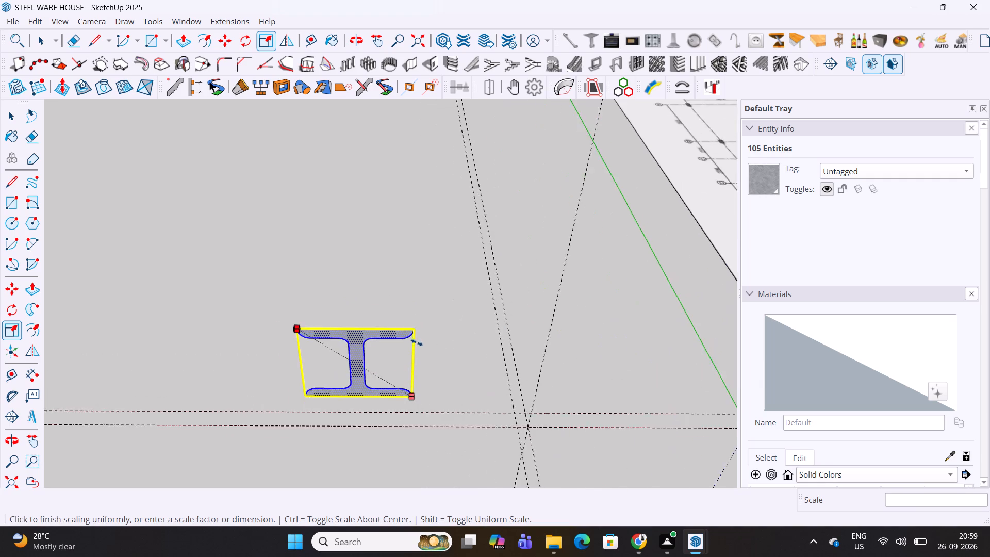
{"action": "scroll", "coordinate": [417, 342], "scroll_direction": "up", "scroll_amount": 3}
{"action": "left_click", "coordinate": [433, 370]}
Scale the I-beam profile down uniformly once more about the same bottom corner.
{"action": "middle_click_drag", "start_coordinate": [463, 394], "coordinate": [443, 223]}
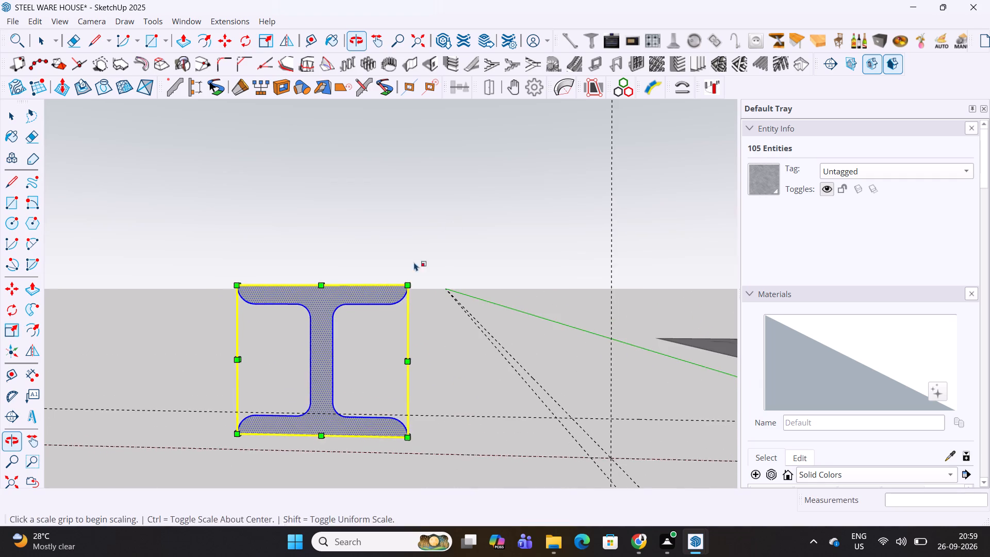
{"action": "scroll", "coordinate": [409, 286], "scroll_direction": "down", "scroll_amount": 5}
{"action": "middle_click_drag", "start_coordinate": [439, 353], "coordinate": [458, 390]}
{"action": "left_click", "coordinate": [319, 288]}
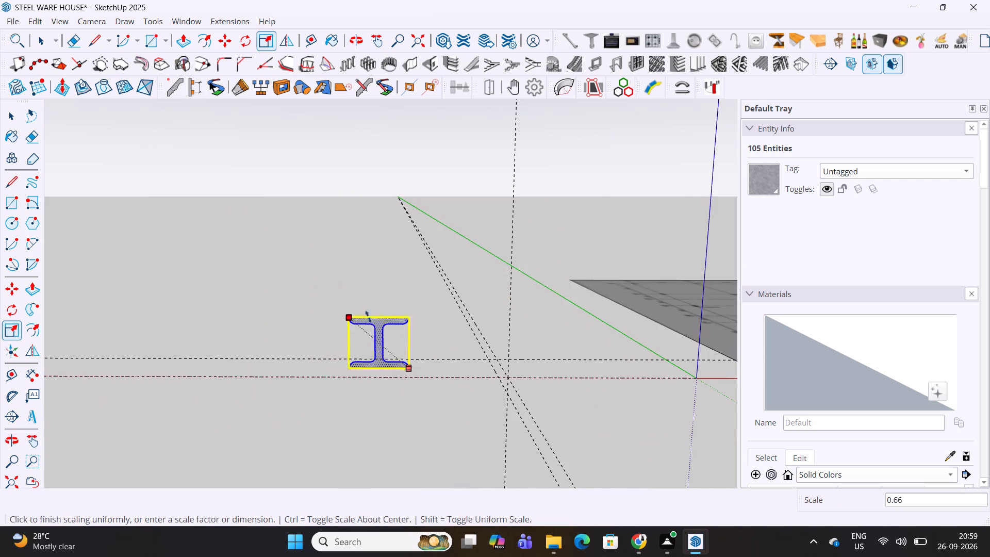
{"action": "left_click", "coordinate": [394, 338]}
{"action": "scroll", "coordinate": [403, 360], "scroll_direction": "up", "scroll_amount": 17}
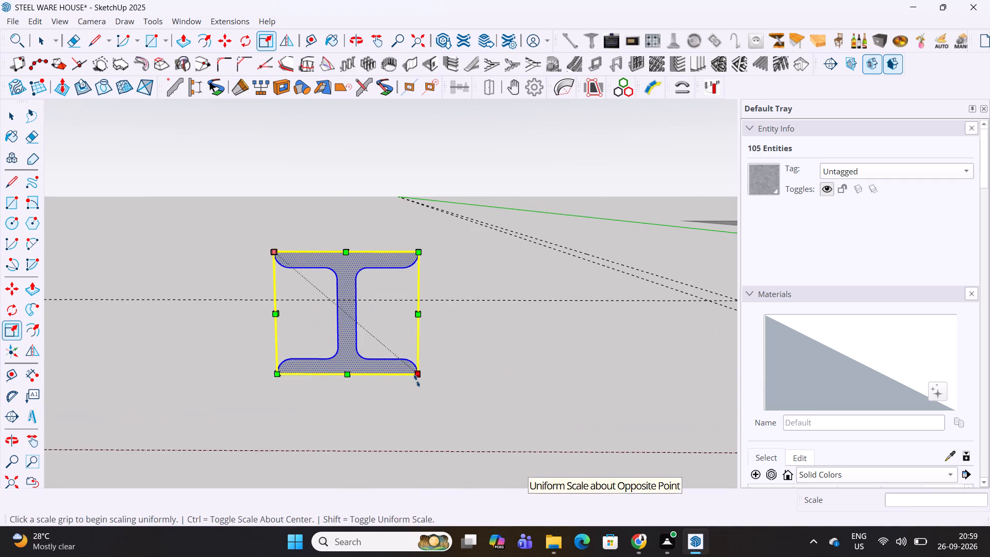
Move the I-beam profile by its bottom corner nearest the origin to where the vertical guide meets the red axis.
{"action": "key", "text": "m"}
{"action": "left_click", "coordinate": [419, 375]}
{"action": "scroll", "coordinate": [338, 323], "scroll_direction": "down", "scroll_amount": 12}
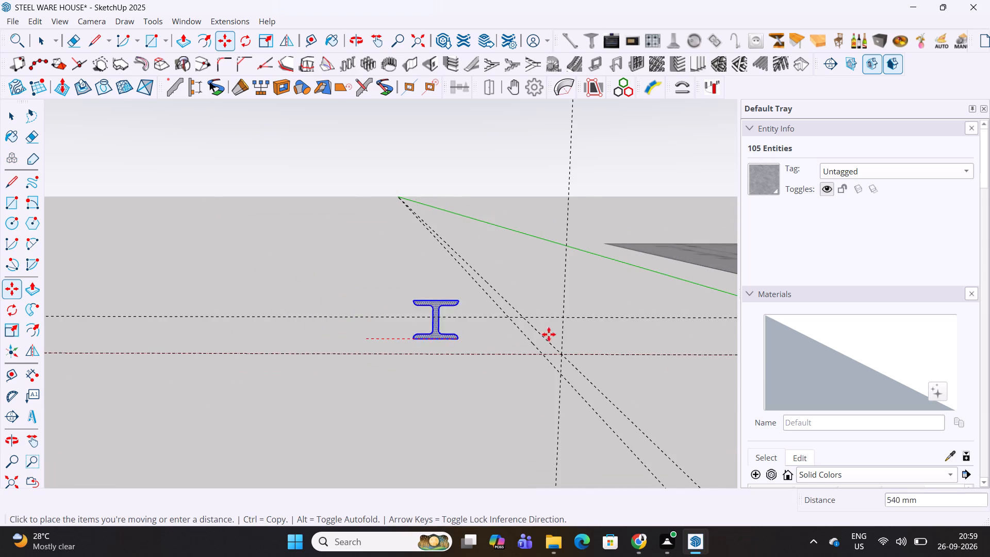
{"action": "scroll", "coordinate": [574, 336], "scroll_direction": "up", "scroll_amount": 10}
{"action": "left_click", "coordinate": [542, 384]}
Measure the thickness of the I-beam profile's bottom flange with the Tape Measure.
{"action": "scroll", "coordinate": [406, 272], "scroll_direction": "down", "scroll_amount": 6}
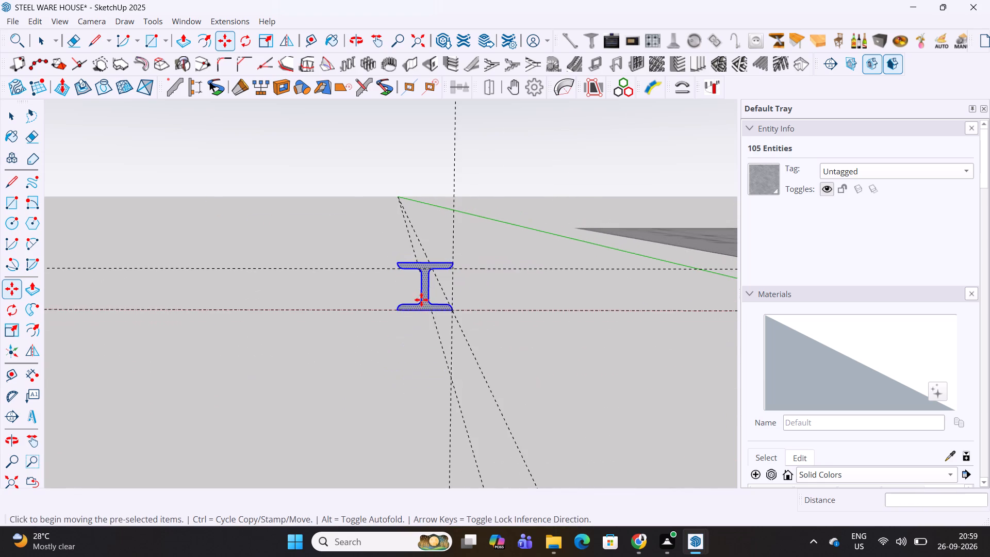
{"action": "middle_click_drag", "start_coordinate": [424, 300], "coordinate": [428, 333]}
{"action": "scroll", "coordinate": [434, 304], "scroll_direction": "up", "scroll_amount": 15}
{"action": "middle_click_drag", "start_coordinate": [440, 307], "coordinate": [437, 276]}
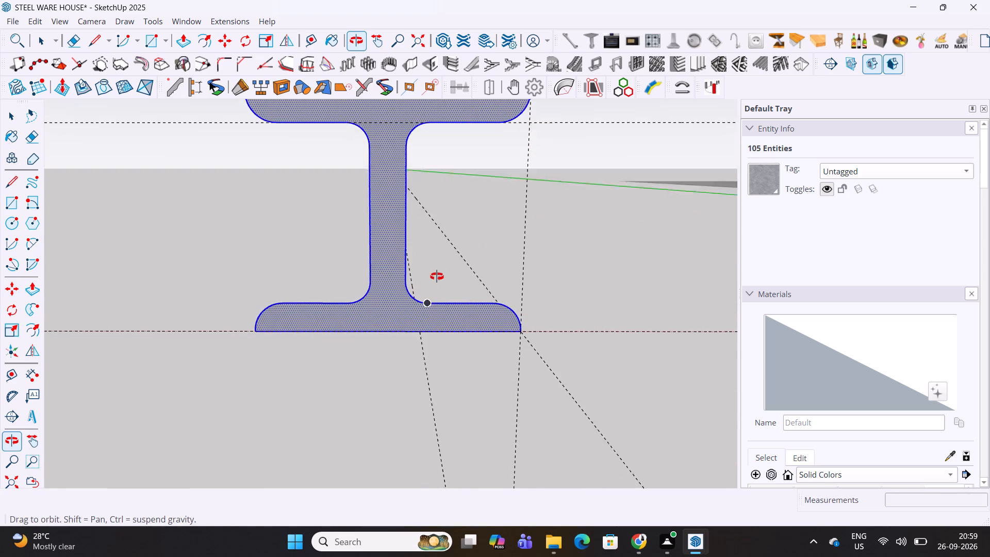
{"action": "middle_click_drag", "start_coordinate": [437, 276], "coordinate": [437, 270]}
{"action": "scroll", "coordinate": [440, 272], "scroll_direction": "up", "scroll_amount": 3}
{"action": "key", "text": "t"}
{"action": "left_click", "coordinate": [472, 342]}
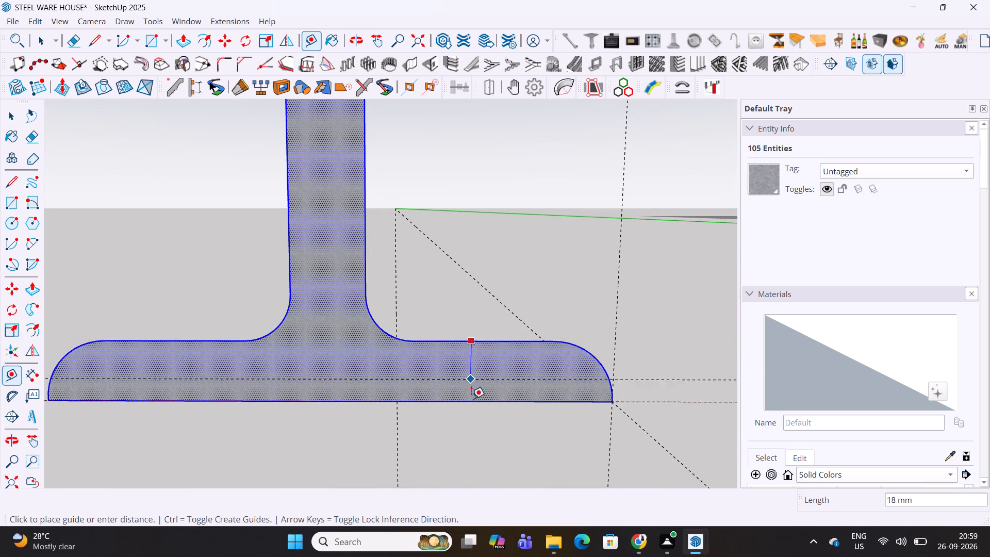
{"action": "scroll", "coordinate": [474, 399], "scroll_direction": "down", "scroll_amount": 7}
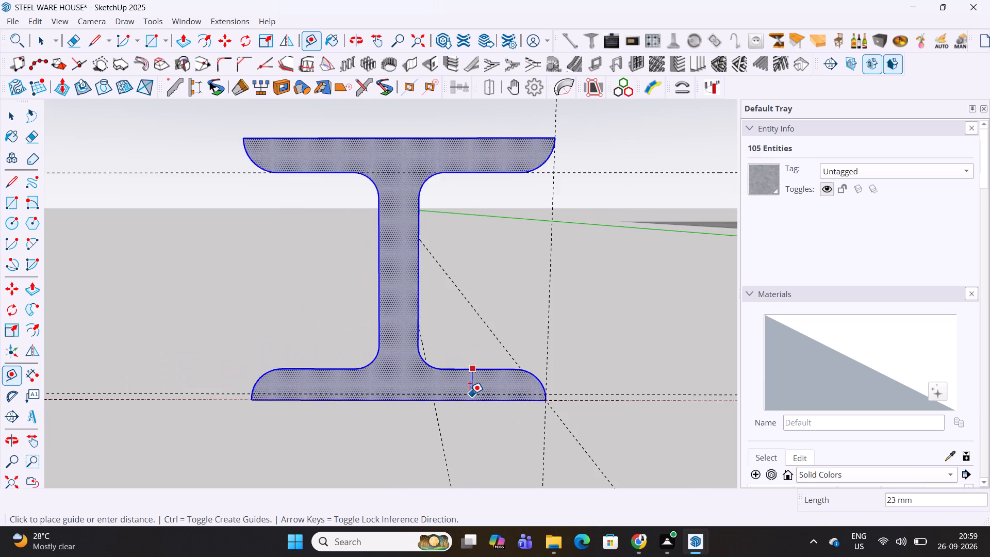
{"action": "scroll", "coordinate": [470, 394], "scroll_direction": "down", "scroll_amount": 3}
{"action": "middle_click_drag", "start_coordinate": [470, 394], "coordinate": [455, 401]}
{"action": "key", "text": "e"}
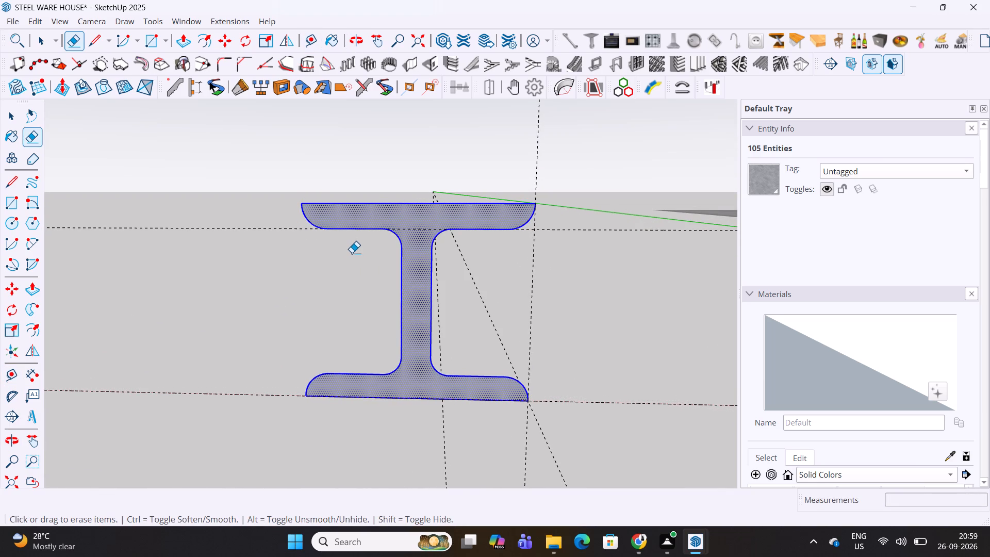
Scale the I-beam profile uniformly by 0.67 about its fixed bottom corner and by about 1.30 along green to the upper guide.
{"action": "key", "text": "s"}
{"action": "left_click", "coordinate": [300, 204]}
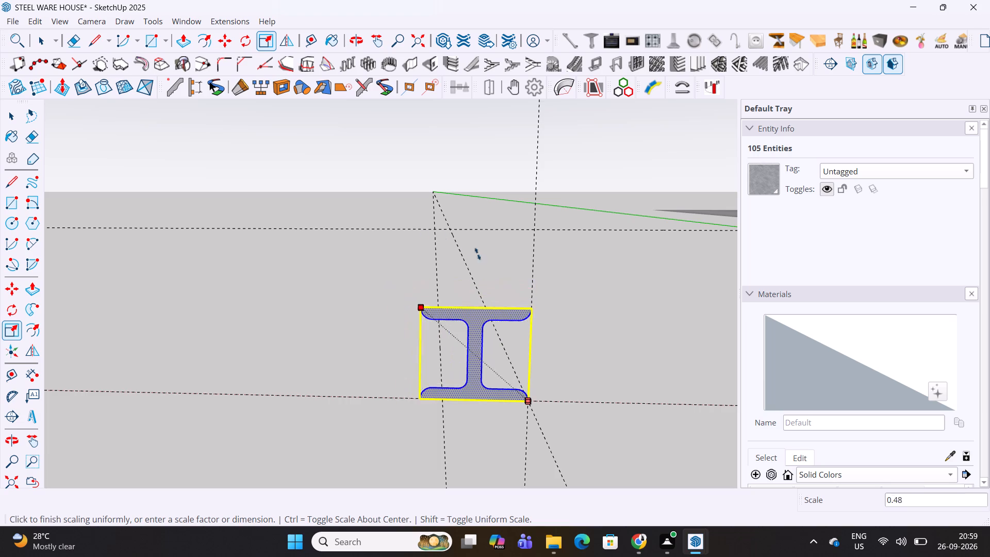
{"action": "middle_click_drag", "start_coordinate": [480, 254], "coordinate": [467, 215]}
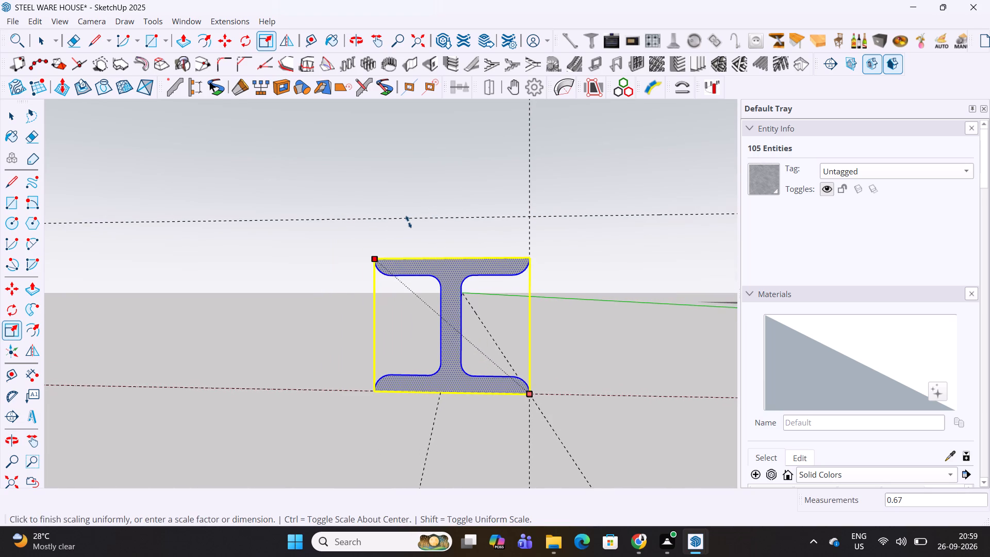
{"action": "left_click", "coordinate": [408, 222]}
{"action": "left_click", "coordinate": [450, 258]}
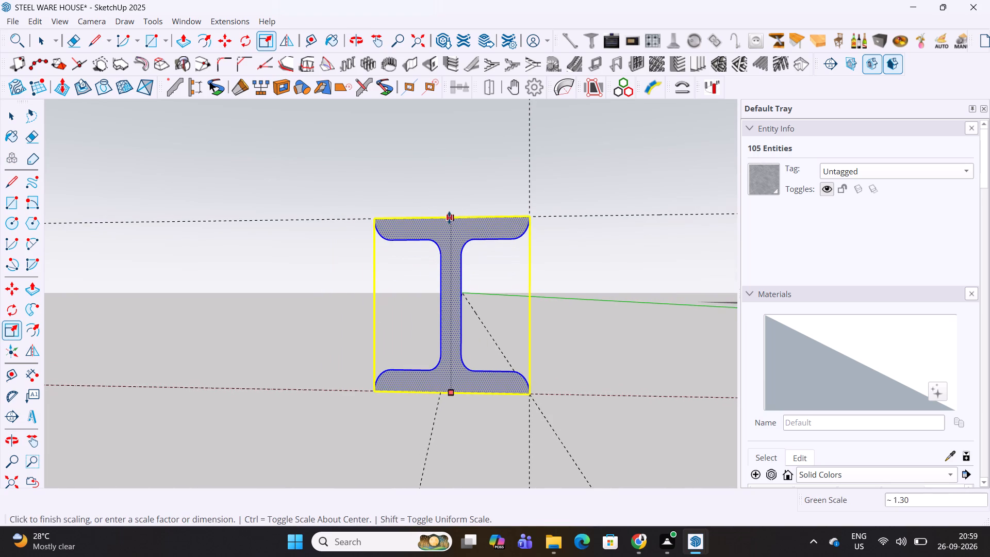
{"action": "left_click", "coordinate": [449, 218]}
Narrow the I-beam profile along the red axis to the near vertical guide, to a width of 100 mm.
{"action": "scroll", "coordinate": [481, 225], "scroll_direction": "down", "scroll_amount": 2}
{"action": "middle_click_drag", "start_coordinate": [485, 235], "coordinate": [501, 344]}
{"action": "left_click", "coordinate": [389, 288]}
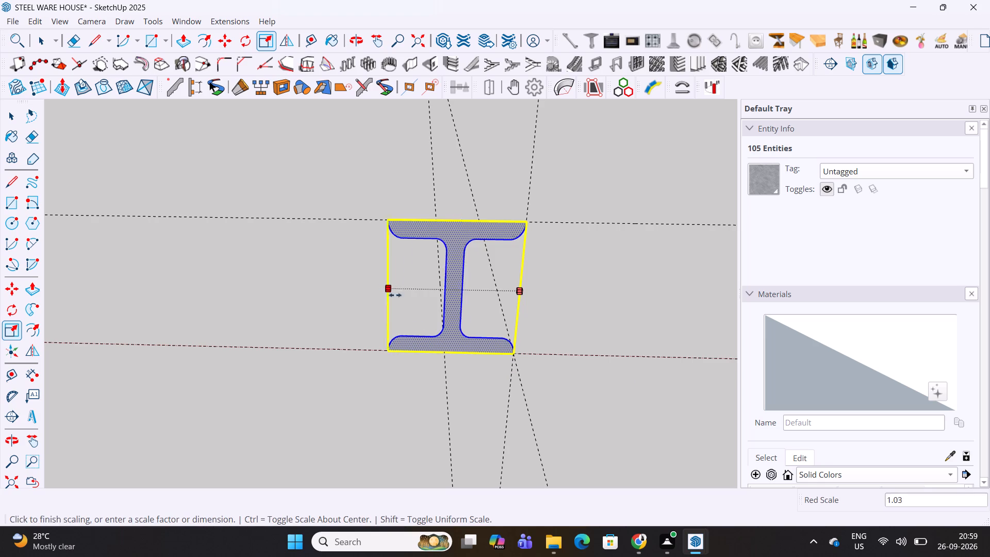
{"action": "left_click", "coordinate": [446, 368]}
Measure the thickness of the I-beam profile's top flange and the width of its bottom flange with the Tape Measure.
{"action": "middle_click_drag", "start_coordinate": [503, 332], "coordinate": [499, 308]}
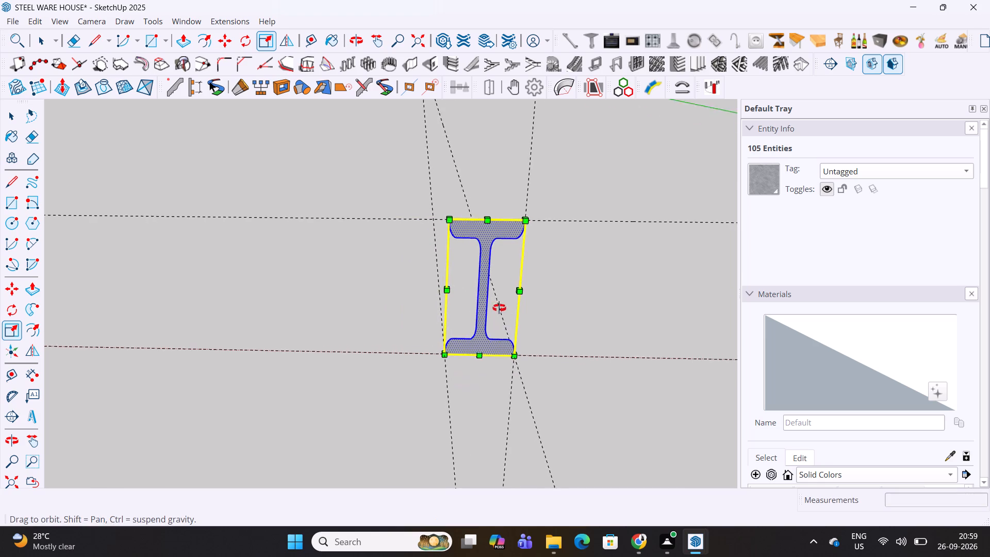
{"action": "middle_click_drag", "start_coordinate": [499, 308], "coordinate": [487, 251]}
{"action": "scroll", "coordinate": [481, 235], "scroll_direction": "up", "scroll_amount": 10}
{"action": "key", "text": "t"}
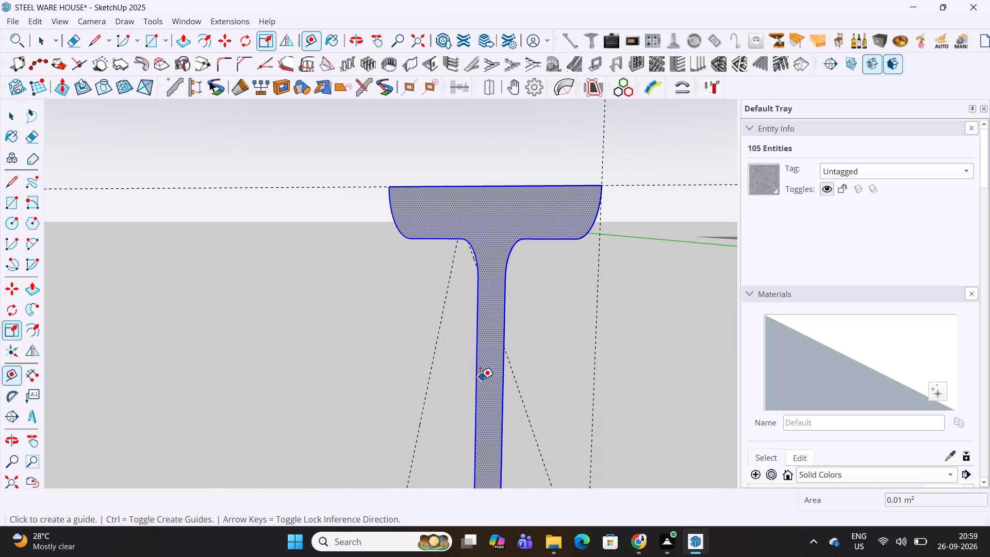
{"action": "left_click", "coordinate": [473, 380]}
{"action": "key", "text": "Escape"}
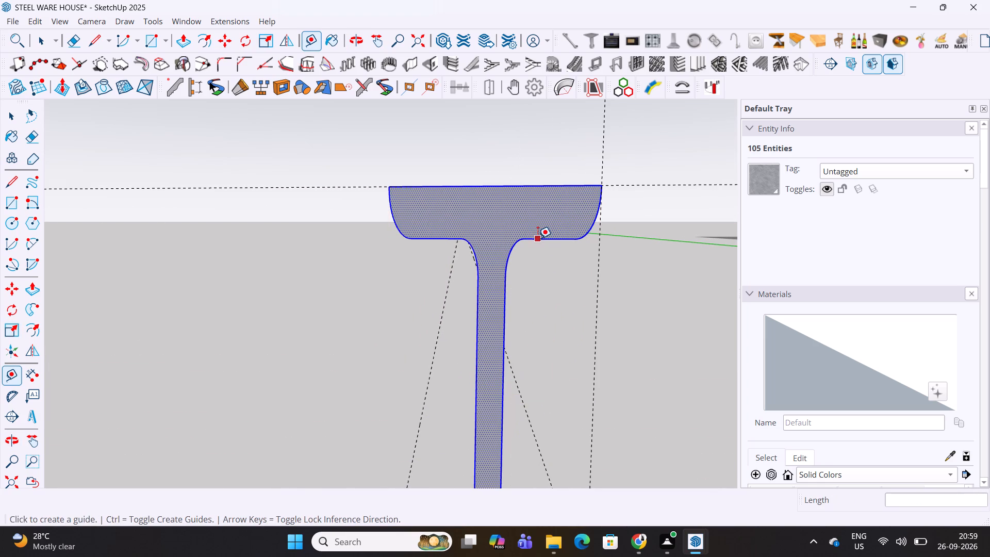
{"action": "left_click", "coordinate": [538, 238]}
{"action": "scroll", "coordinate": [536, 185], "scroll_direction": "down", "scroll_amount": 4}
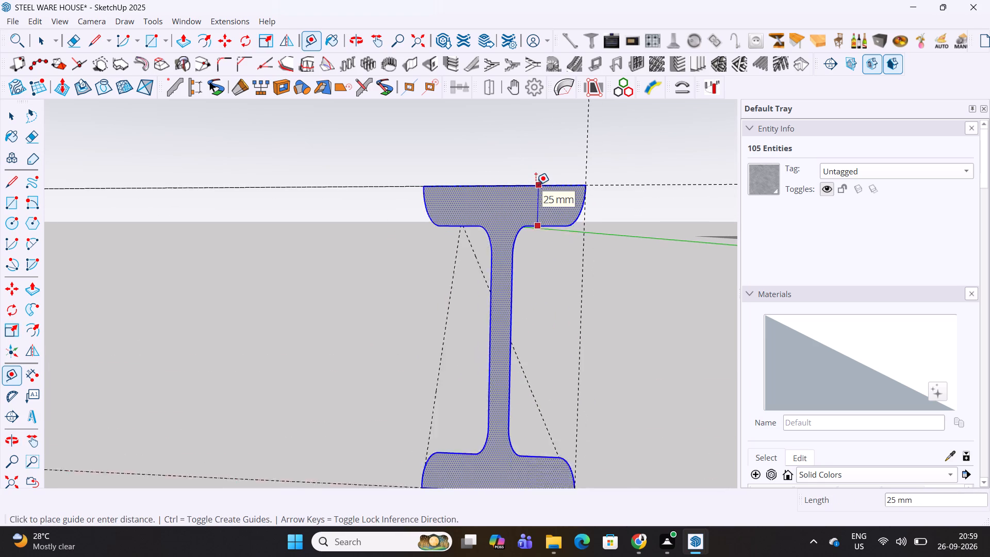
{"action": "scroll", "coordinate": [536, 185], "scroll_direction": "down", "scroll_amount": 1}
{"action": "middle_click_drag", "start_coordinate": [539, 199], "coordinate": [547, 204]}
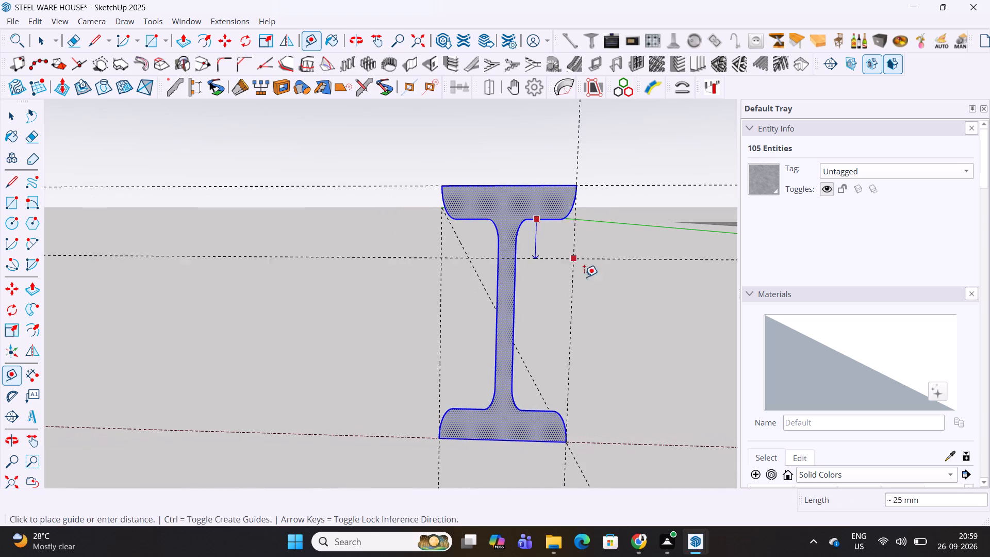
{"action": "key", "text": "Escape"}
{"action": "left_click", "coordinate": [568, 448]}
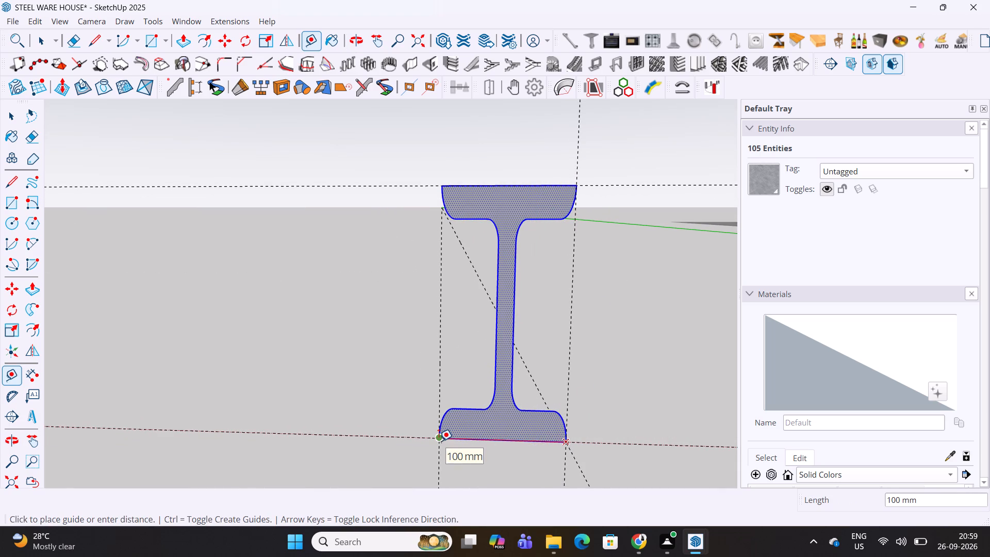
{"action": "key", "text": "Escape"}
Place a parallel guide 10 mm below the top edge of the I-beam profile's top flange.
{"action": "scroll", "coordinate": [460, 372], "scroll_direction": "down", "scroll_amount": 4}
{"action": "scroll", "coordinate": [487, 321], "scroll_direction": "up", "scroll_amount": 5}
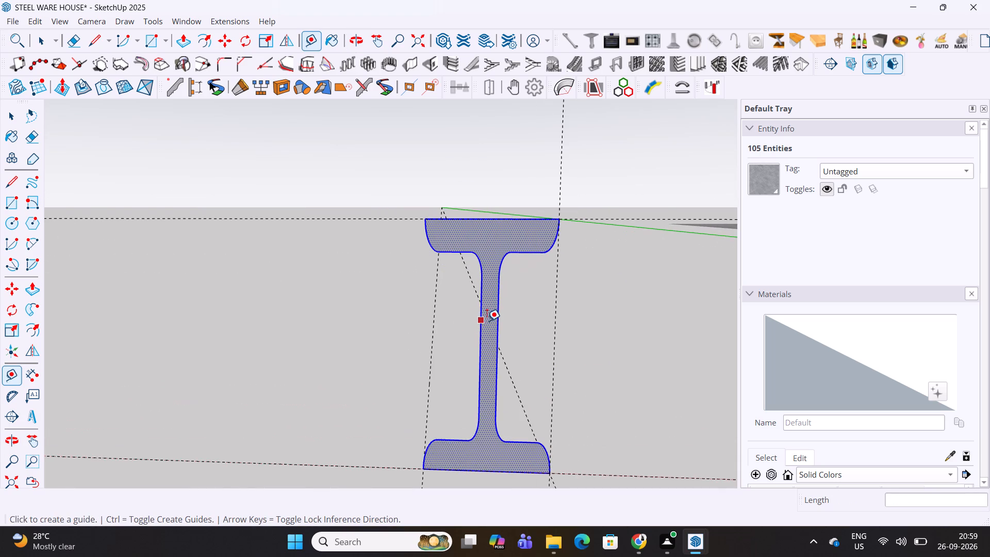
{"action": "middle_click_drag", "start_coordinate": [492, 275], "coordinate": [467, 371]}
{"action": "scroll", "coordinate": [472, 344], "scroll_direction": "up", "scroll_amount": 3}
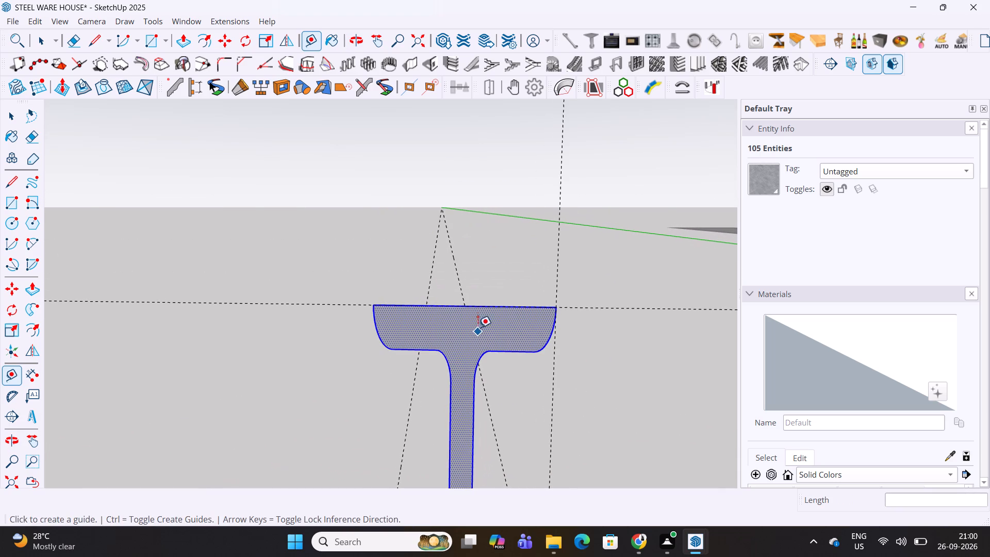
{"action": "left_click", "coordinate": [480, 307]}
{"action": "type", "text": "10"}
{"action": "key", "text": "Return"}
{"action": "middle_click_drag", "start_coordinate": [480, 336], "coordinate": [500, 329]}
Select the two straight underside edges of the top flange, one on each side of the web.
{"action": "key", "text": "space"}
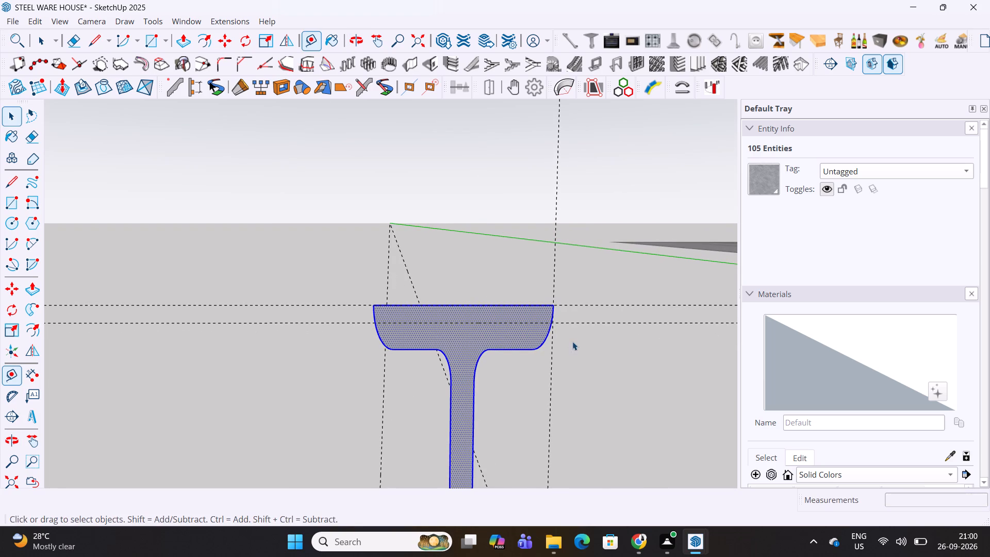
{"action": "left_click", "coordinate": [512, 350]}
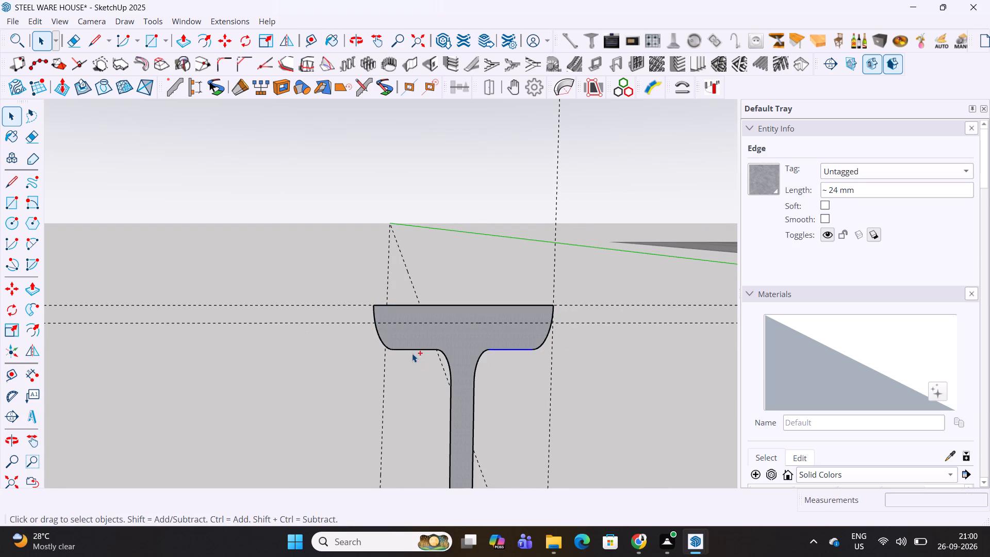
{"action": "left_click", "coordinate": [410, 350], "text": "ctrl"}
{"action": "scroll", "coordinate": [410, 348], "scroll_direction": "up", "scroll_amount": 3}
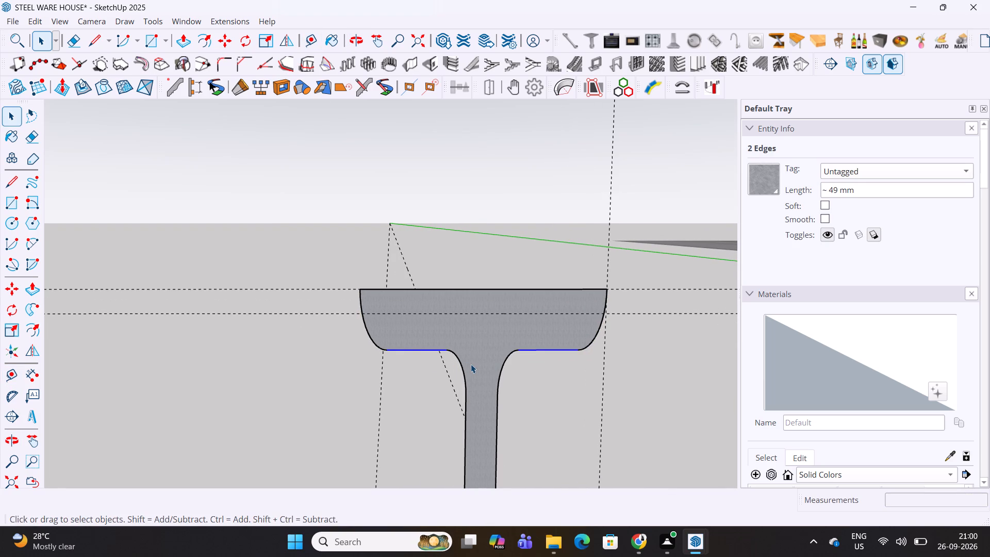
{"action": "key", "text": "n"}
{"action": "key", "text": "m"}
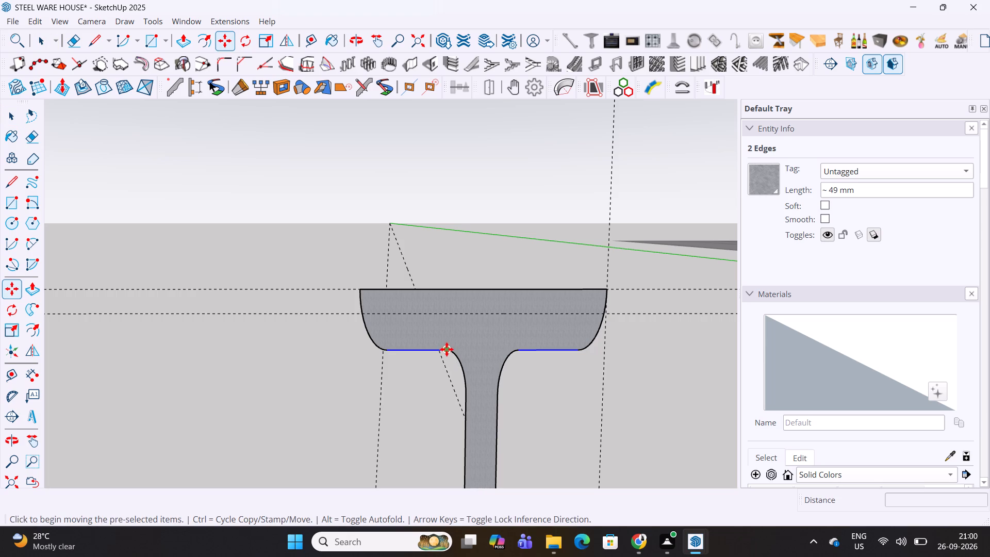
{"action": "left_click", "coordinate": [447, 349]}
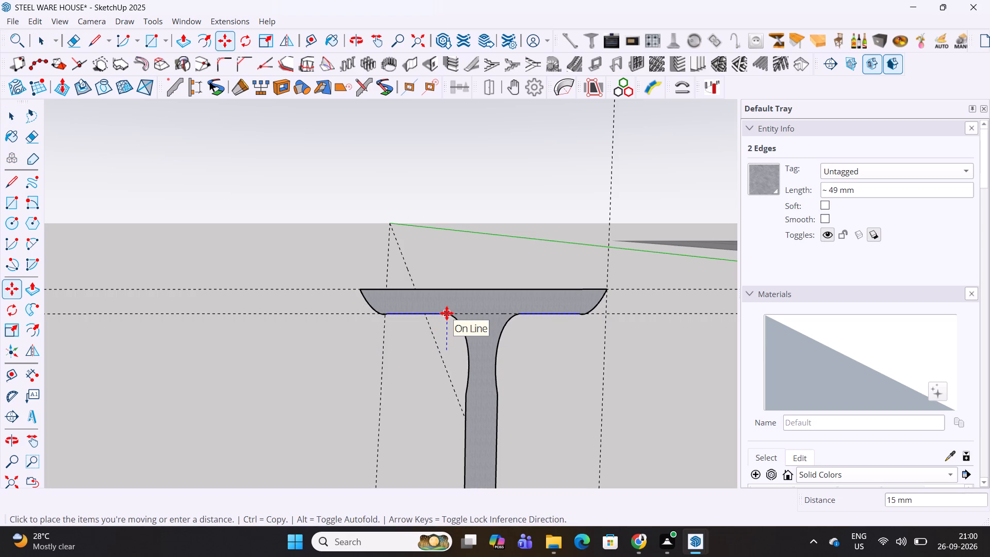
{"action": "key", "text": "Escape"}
Add both web fillet curves to the selected underside edges and move them 15 mm toward the flange's top, onto the new guide.
{"action": "key", "text": "space"}
{"action": "left_click", "coordinate": [462, 366], "text": "ctrl"}
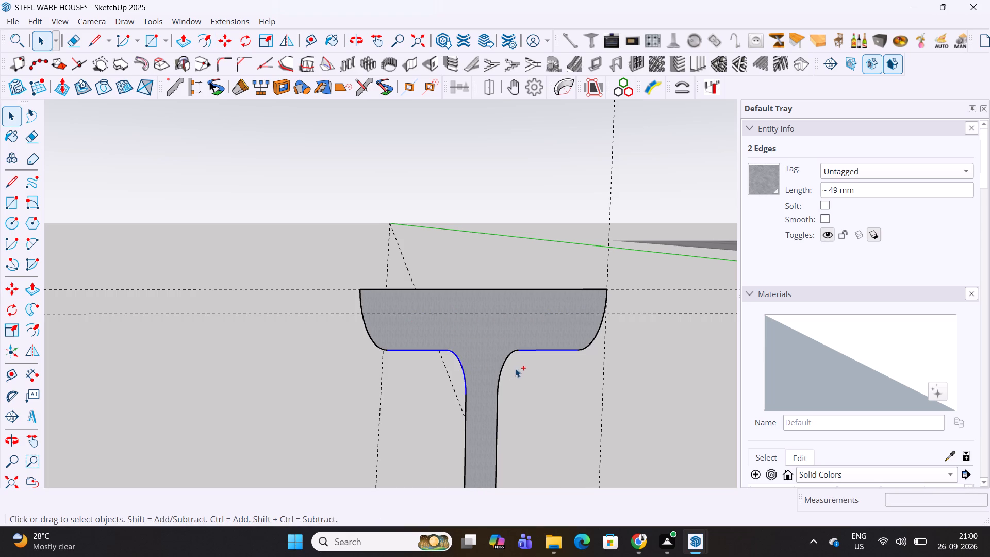
{"action": "left_click", "coordinate": [508, 358], "text": "ctrl"}
{"action": "key", "text": "m"}
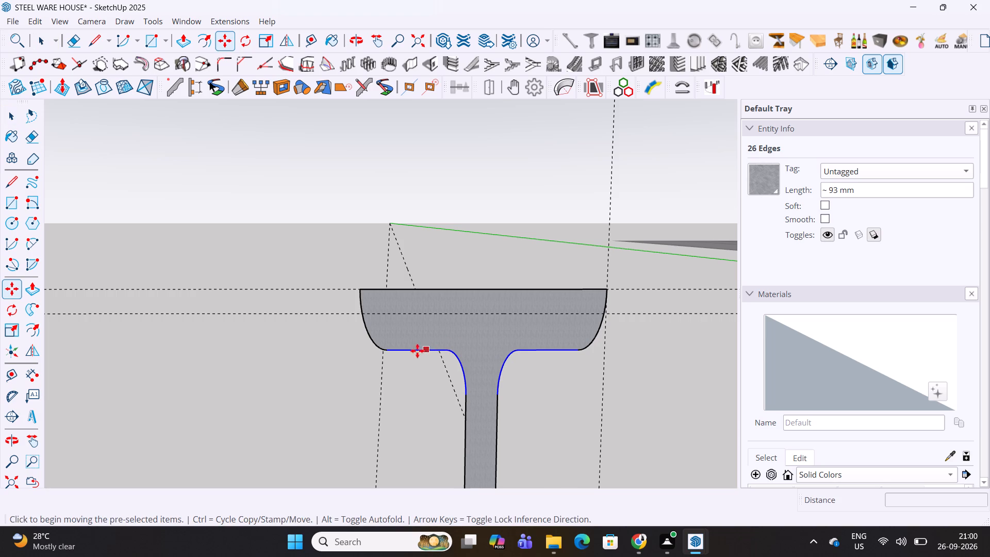
{"action": "left_click", "coordinate": [417, 353]}
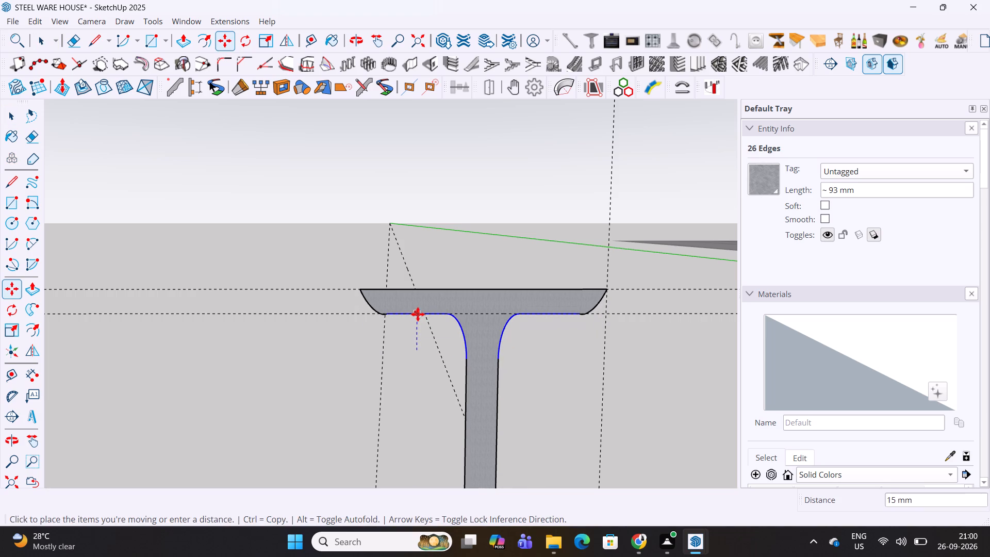
{"action": "left_click", "coordinate": [418, 314]}
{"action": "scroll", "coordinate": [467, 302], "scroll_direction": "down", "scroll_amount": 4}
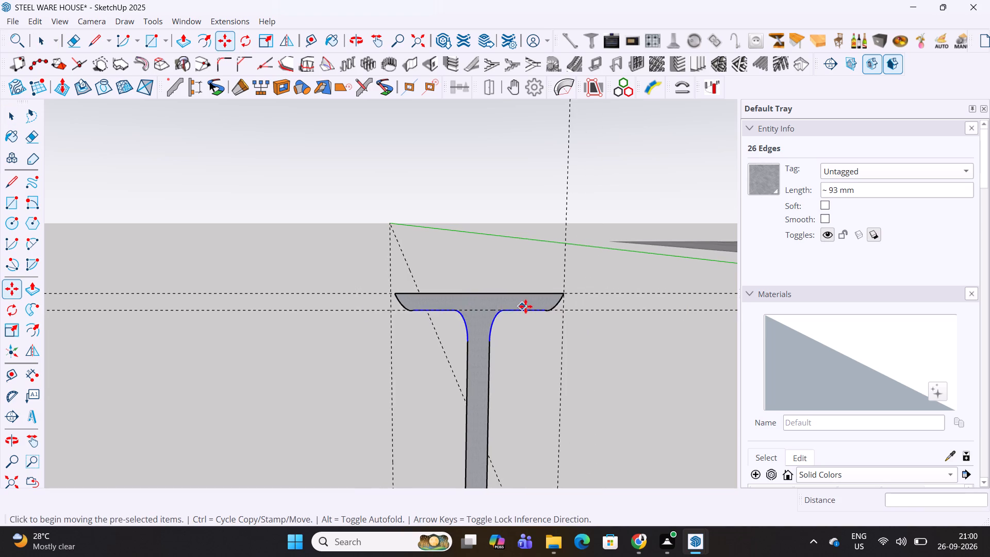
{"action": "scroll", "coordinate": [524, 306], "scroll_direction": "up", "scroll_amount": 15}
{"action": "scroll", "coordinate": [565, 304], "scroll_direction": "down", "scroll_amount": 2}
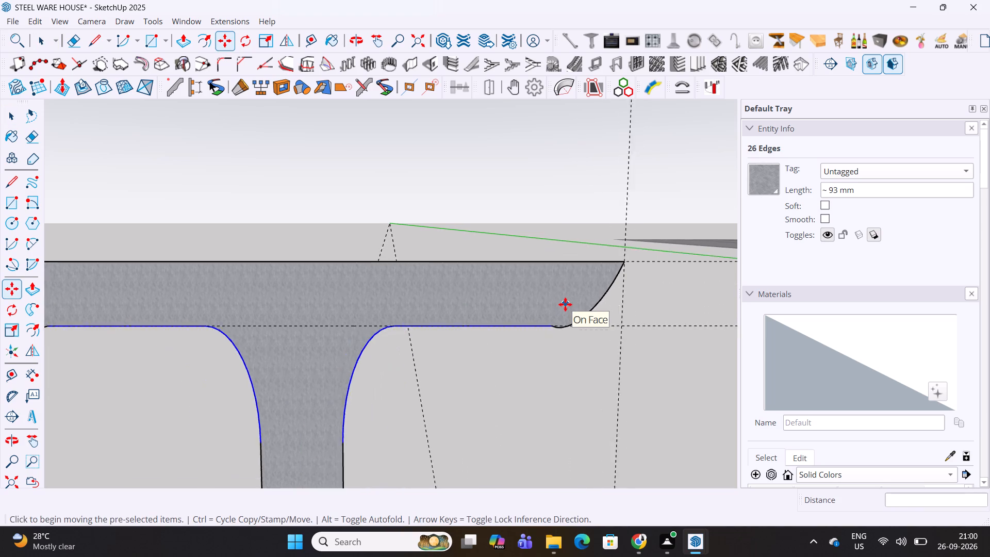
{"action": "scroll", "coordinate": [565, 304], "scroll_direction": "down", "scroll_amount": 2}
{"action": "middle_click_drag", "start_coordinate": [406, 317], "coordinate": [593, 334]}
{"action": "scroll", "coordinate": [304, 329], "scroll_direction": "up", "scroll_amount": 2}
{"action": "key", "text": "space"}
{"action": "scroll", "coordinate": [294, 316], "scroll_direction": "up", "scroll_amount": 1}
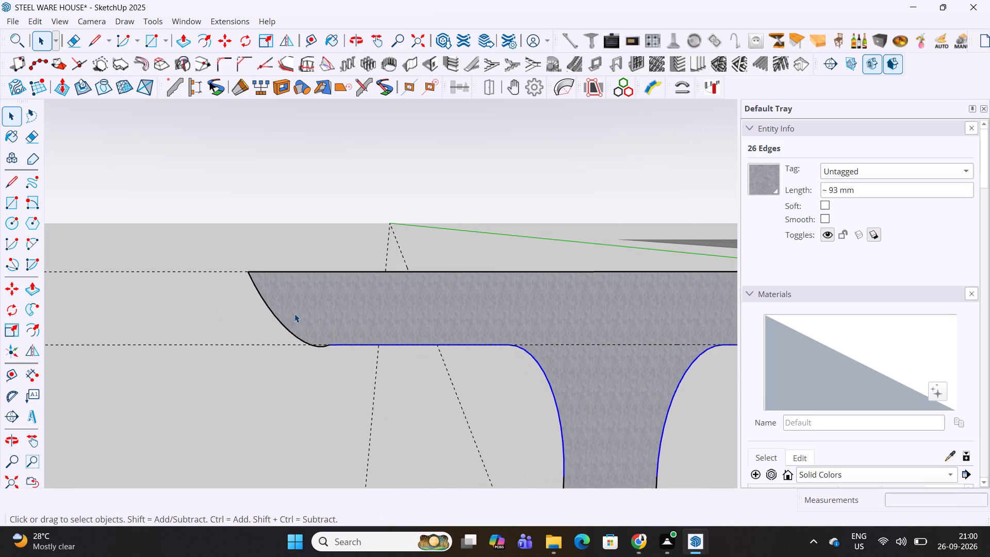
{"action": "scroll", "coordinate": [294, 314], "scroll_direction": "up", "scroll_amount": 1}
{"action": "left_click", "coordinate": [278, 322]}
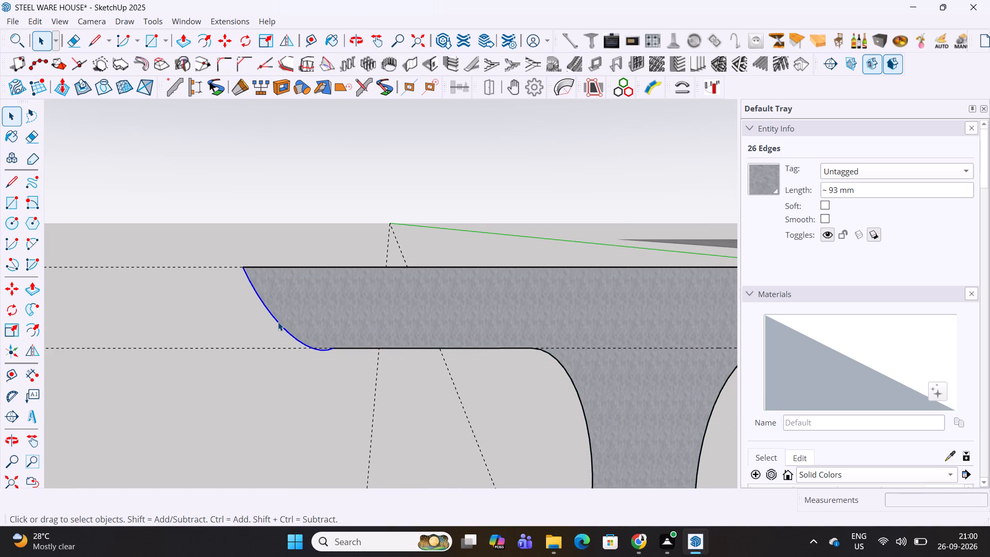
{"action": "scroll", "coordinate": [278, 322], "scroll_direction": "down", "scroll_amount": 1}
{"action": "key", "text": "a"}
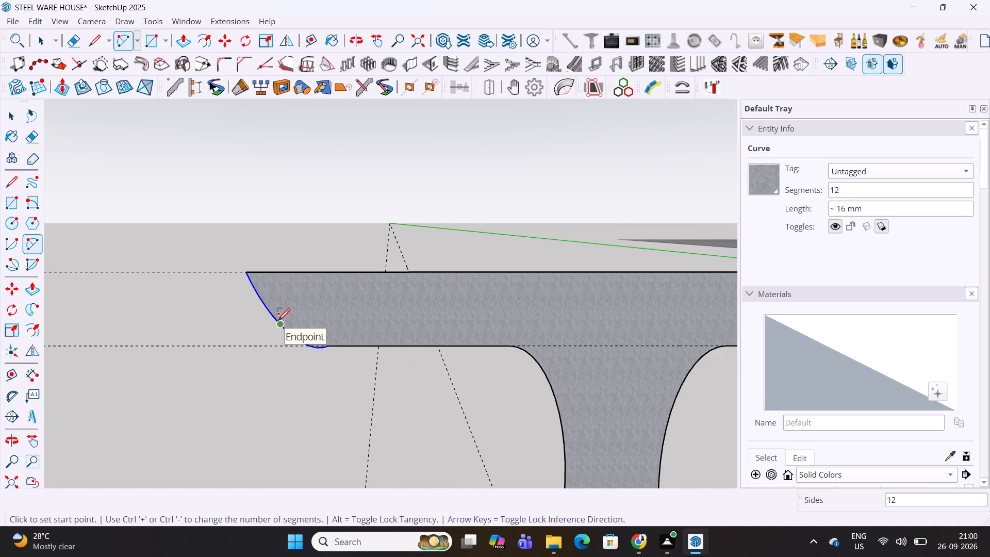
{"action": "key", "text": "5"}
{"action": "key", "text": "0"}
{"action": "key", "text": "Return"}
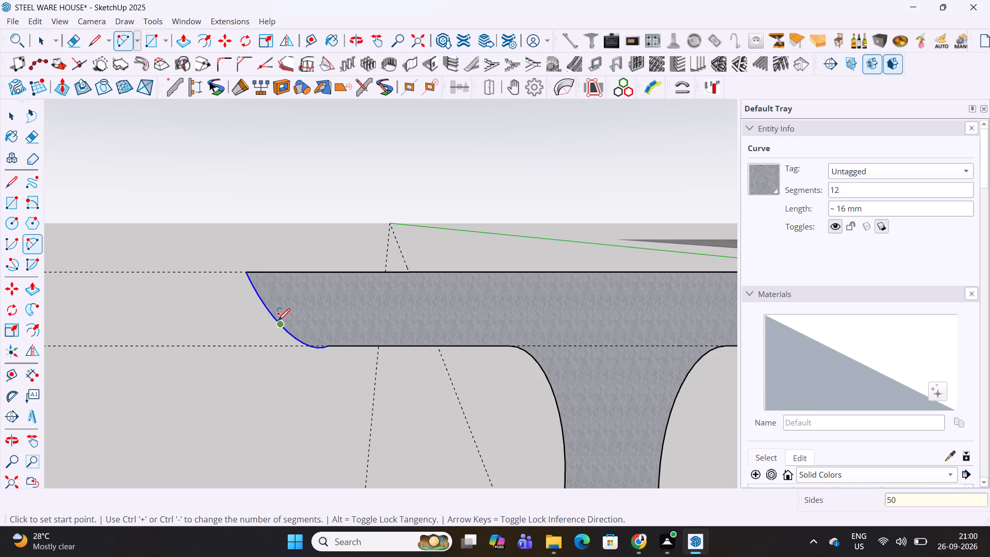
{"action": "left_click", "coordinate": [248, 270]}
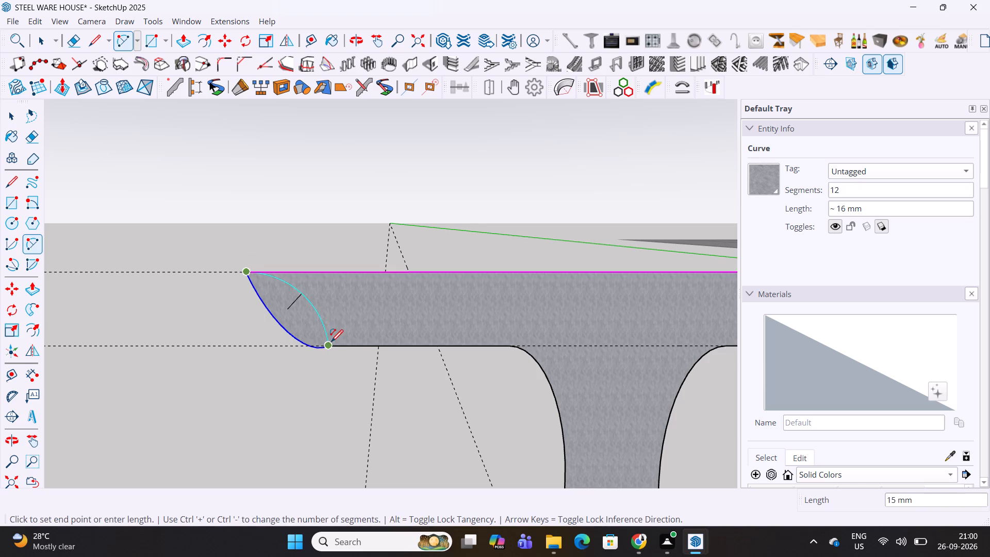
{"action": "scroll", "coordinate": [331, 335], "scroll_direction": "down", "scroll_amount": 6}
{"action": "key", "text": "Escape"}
Examine the shape of the thinned top flange and its curved end.
{"action": "scroll", "coordinate": [331, 335], "scroll_direction": "down", "scroll_amount": 4}
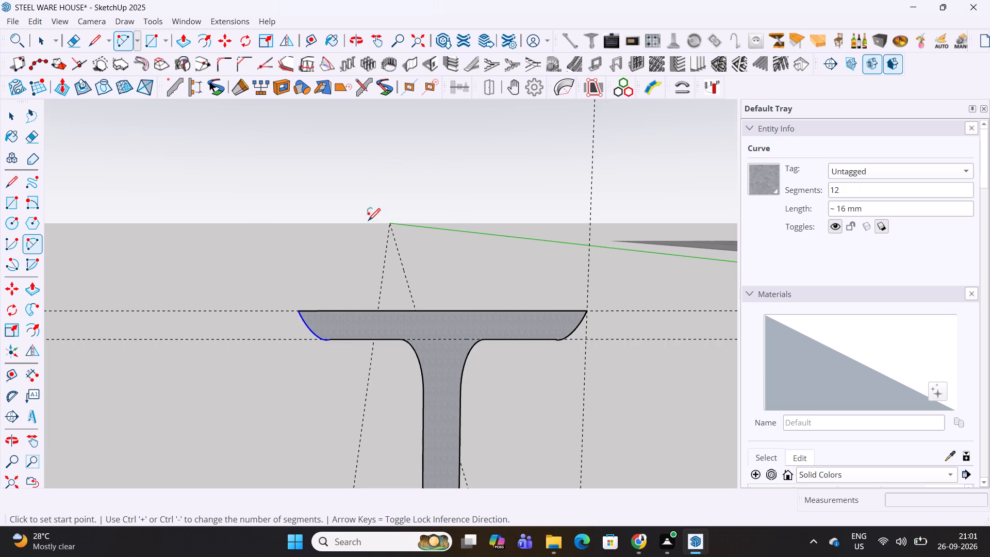
{"action": "scroll", "coordinate": [331, 323], "scroll_direction": "up", "scroll_amount": 3}
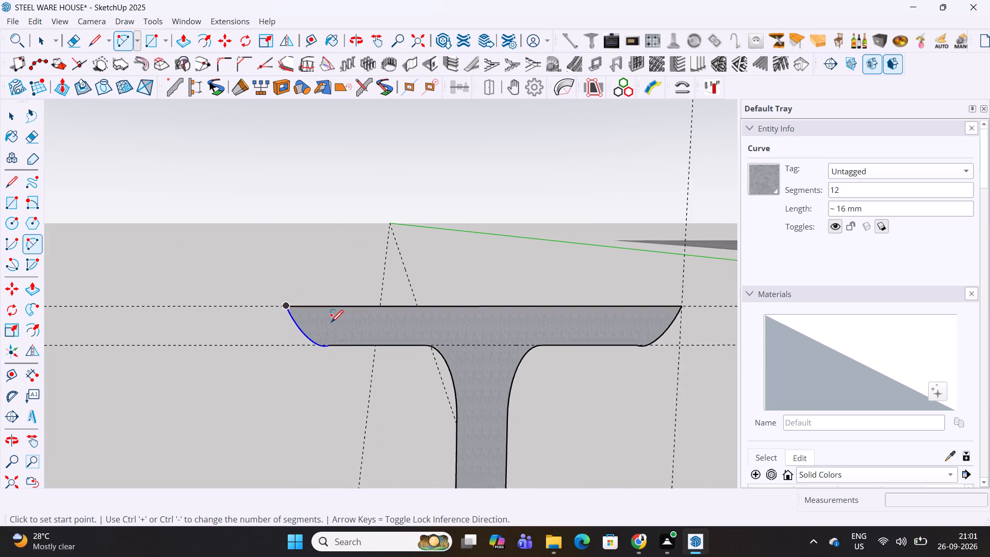
{"action": "scroll", "coordinate": [331, 323], "scroll_direction": "up", "scroll_amount": 5}
{"action": "scroll", "coordinate": [316, 316], "scroll_direction": "down", "scroll_amount": 3}
{"action": "middle_click_drag", "start_coordinate": [316, 316], "coordinate": [376, 310]}
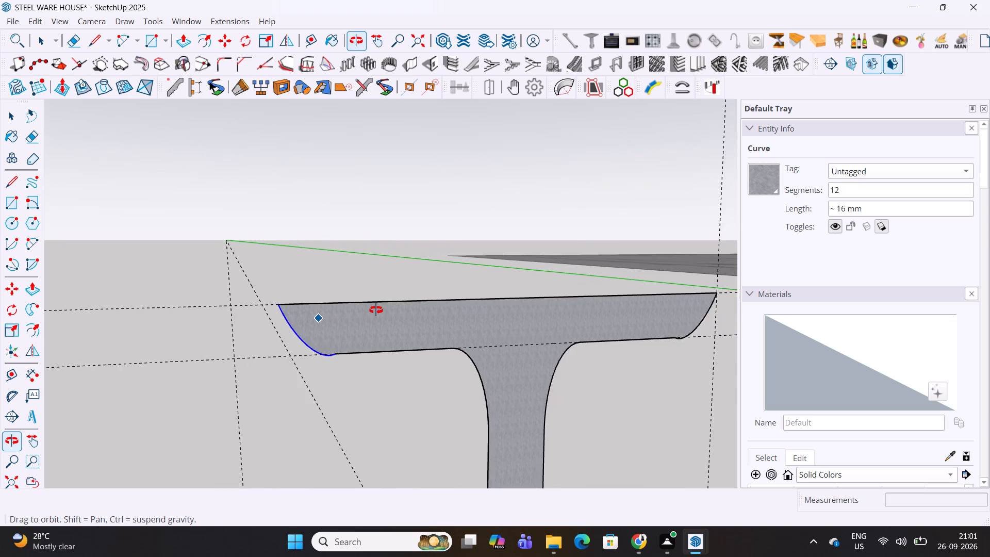
{"action": "middle_click_drag", "start_coordinate": [376, 310], "coordinate": [355, 311]}
{"action": "scroll", "coordinate": [299, 310], "scroll_direction": "up", "scroll_amount": 4}
{"action": "scroll", "coordinate": [299, 310], "scroll_direction": "down", "scroll_amount": 2}
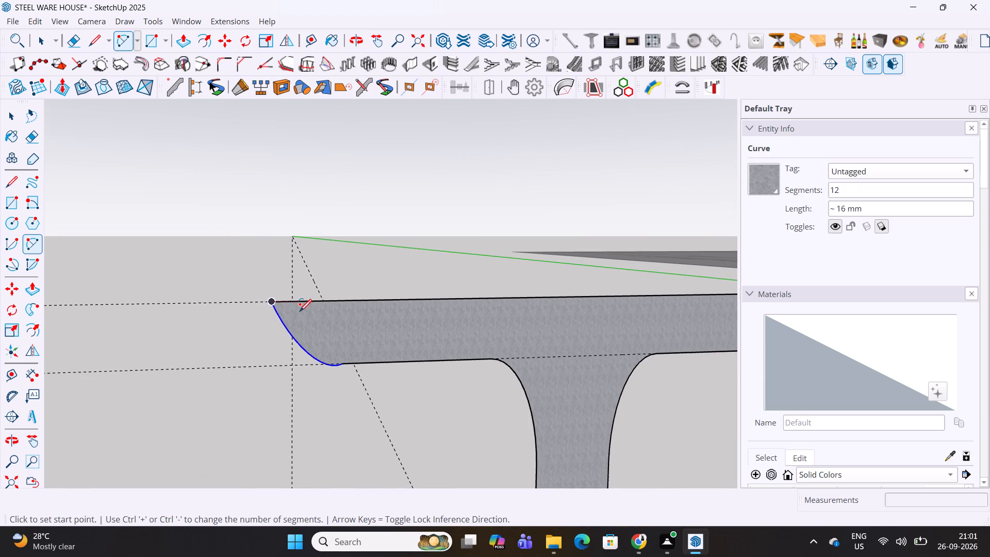
{"action": "middle_click", "coordinate": [300, 313]}
{"action": "scroll", "coordinate": [360, 331], "scroll_direction": "down", "scroll_amount": 5}
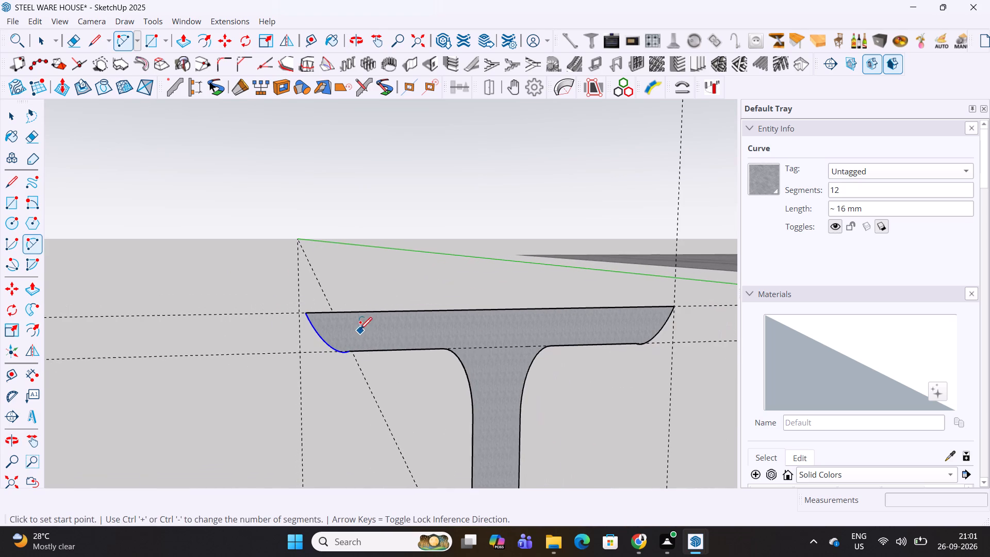
{"action": "scroll", "coordinate": [450, 326], "scroll_direction": "down", "scroll_amount": 5}
Place a guide parallel to the web's left edge through the midpoint of the top flange's upper edge, about 7 mm away.
{"action": "key", "text": "t"}
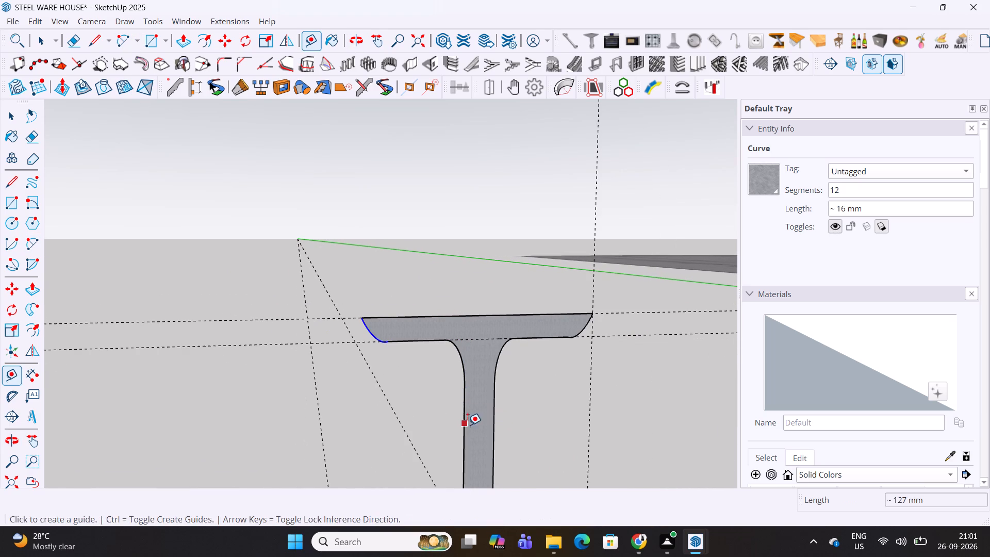
{"action": "left_click", "coordinate": [468, 425]}
{"action": "scroll", "coordinate": [493, 425], "scroll_direction": "down", "scroll_amount": 3}
{"action": "middle_click_drag", "start_coordinate": [493, 425], "coordinate": [428, 342]}
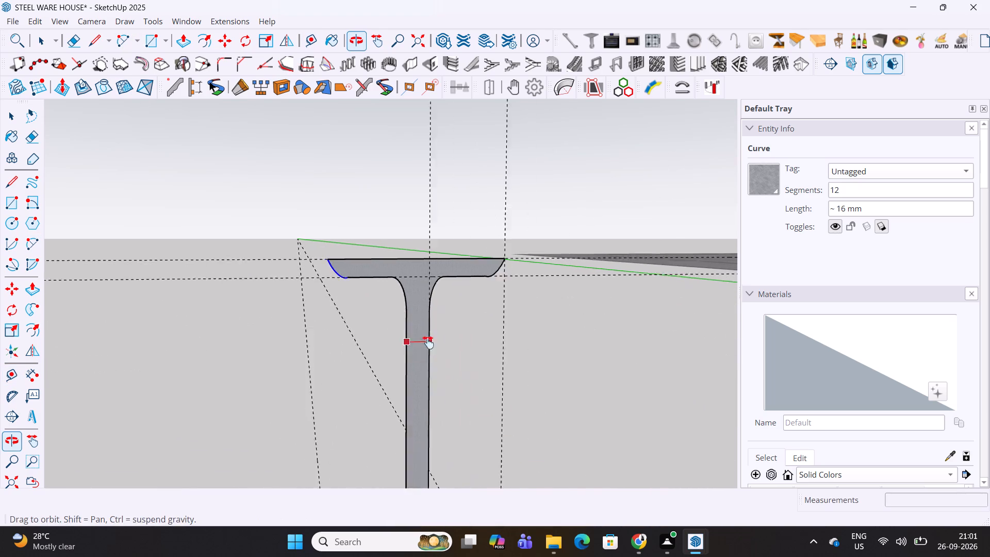
{"action": "middle_click_drag", "start_coordinate": [428, 342], "coordinate": [427, 342]}
{"action": "scroll", "coordinate": [427, 342], "scroll_direction": "up", "scroll_amount": 5}
{"action": "middle_click_drag", "start_coordinate": [422, 341], "coordinate": [413, 341]}
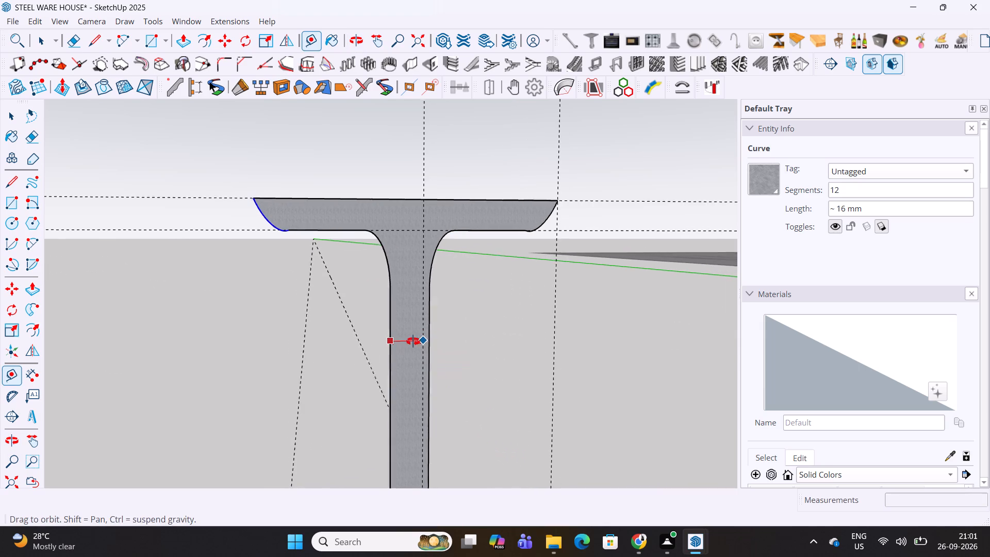
{"action": "middle_click_drag", "start_coordinate": [413, 341], "coordinate": [403, 342]}
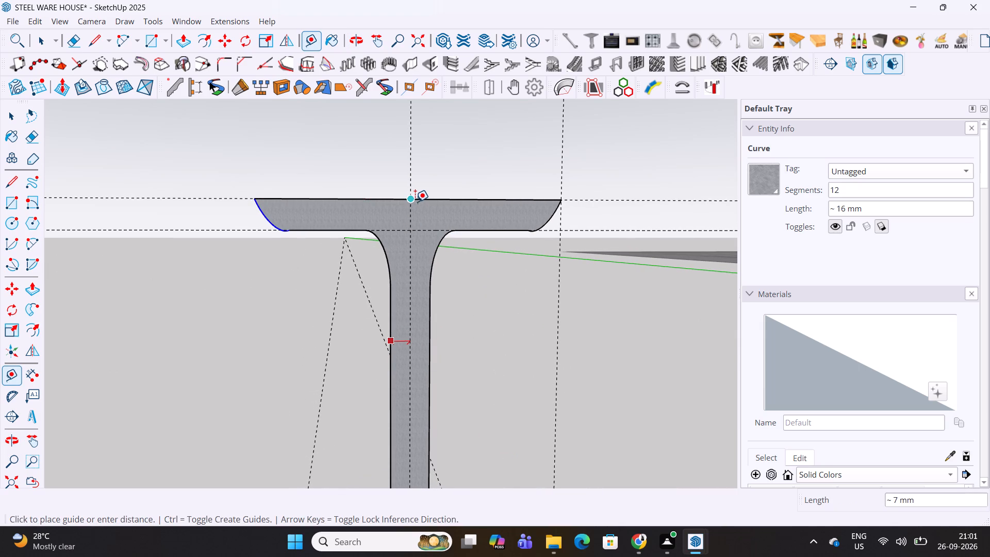
{"action": "left_click", "coordinate": [415, 202]}
Place two guides parallel to the web's centre guide, one 3 mm away on each side.
{"action": "scroll", "coordinate": [418, 365], "scroll_direction": "up", "scroll_amount": 4}
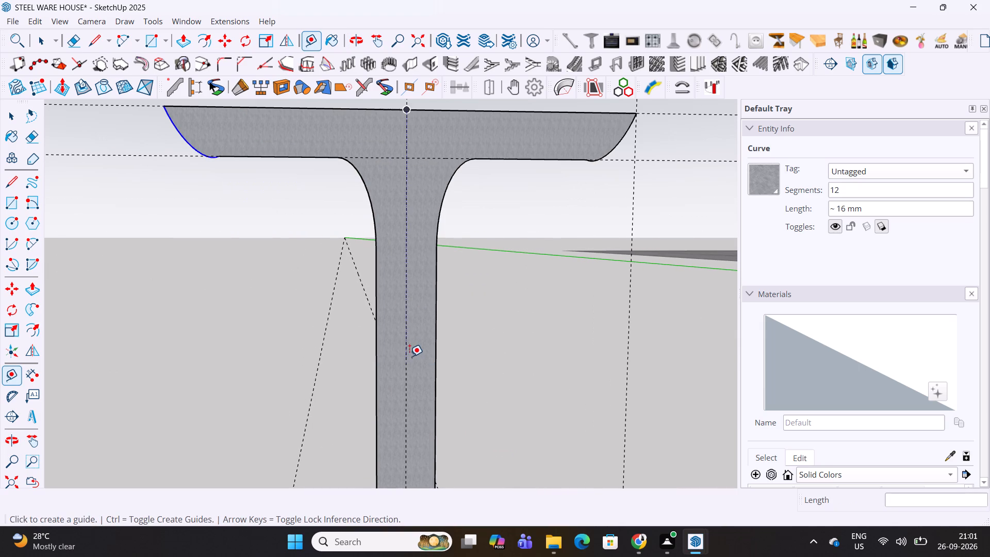
{"action": "left_click", "coordinate": [406, 350]}
{"action": "left_click", "coordinate": [418, 350]}
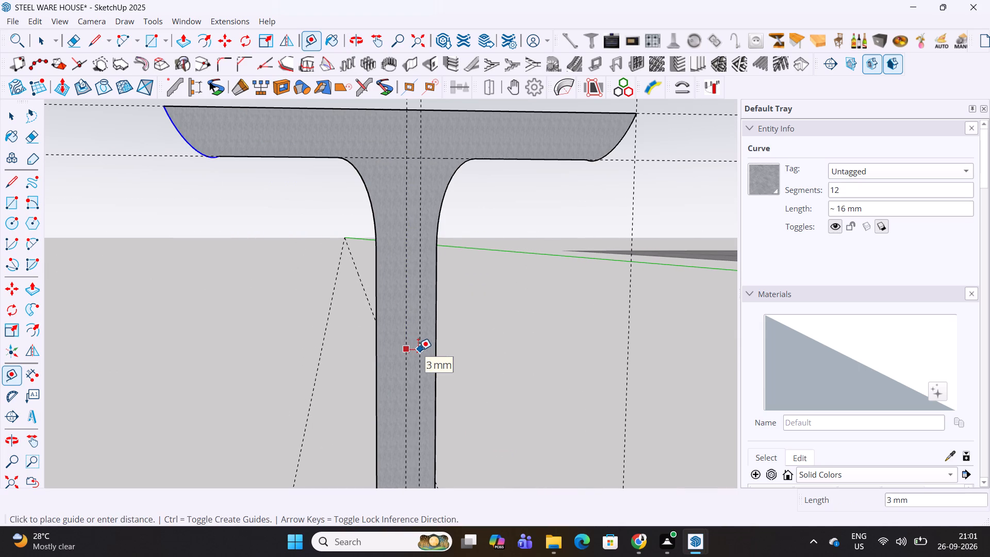
{"action": "left_click", "coordinate": [403, 351]}
{"action": "left_click", "coordinate": [393, 353]}
{"action": "scroll", "coordinate": [393, 353], "scroll_direction": "down", "scroll_amount": 3}
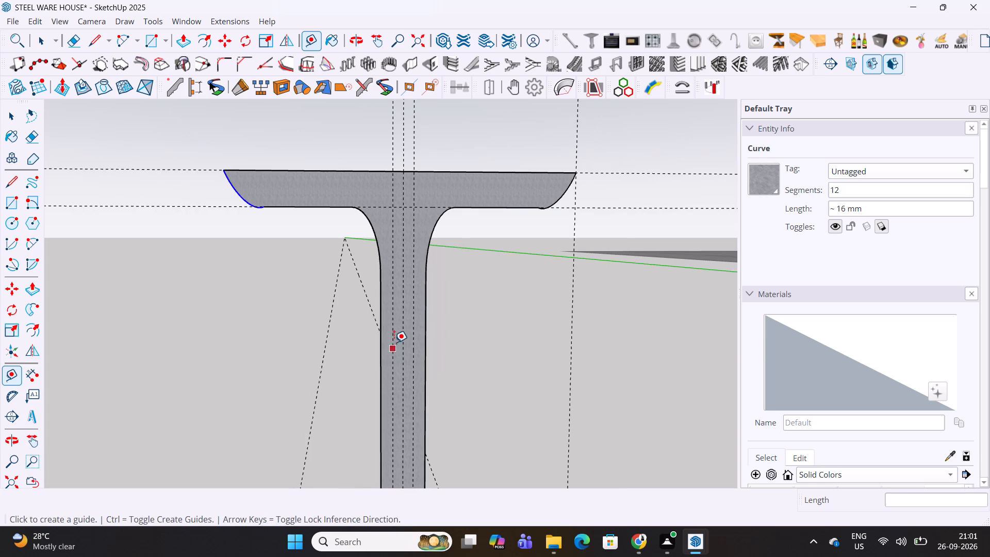
Select the web's left edge with its upper and lower fillet curves and move them inward onto the left 3 mm guide.
{"action": "key", "text": "space"}
{"action": "left_click", "coordinate": [381, 308]}
{"action": "left_click", "coordinate": [375, 237], "text": "ctrl"}
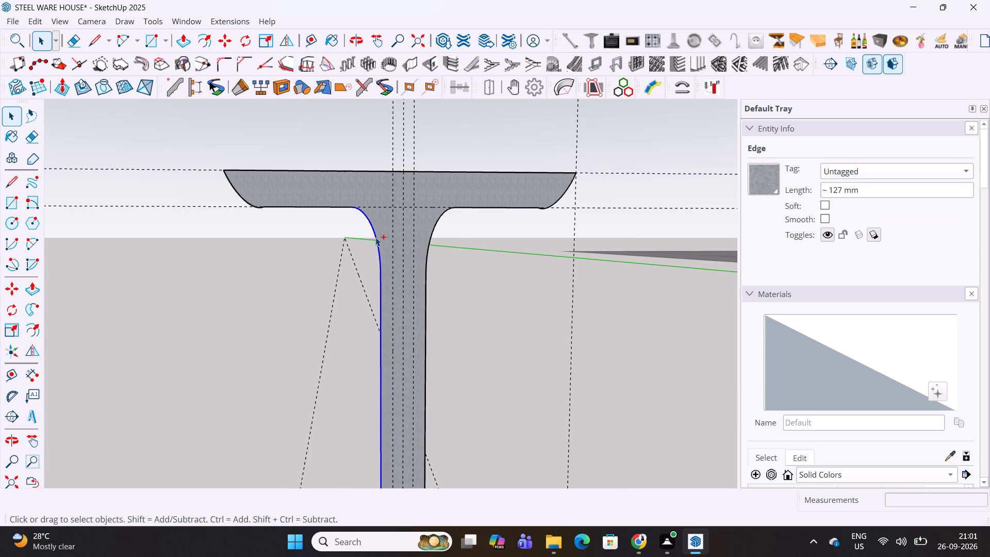
{"action": "scroll", "coordinate": [385, 272], "scroll_direction": "down", "scroll_amount": 12}
{"action": "scroll", "coordinate": [398, 409], "scroll_direction": "up", "scroll_amount": 3}
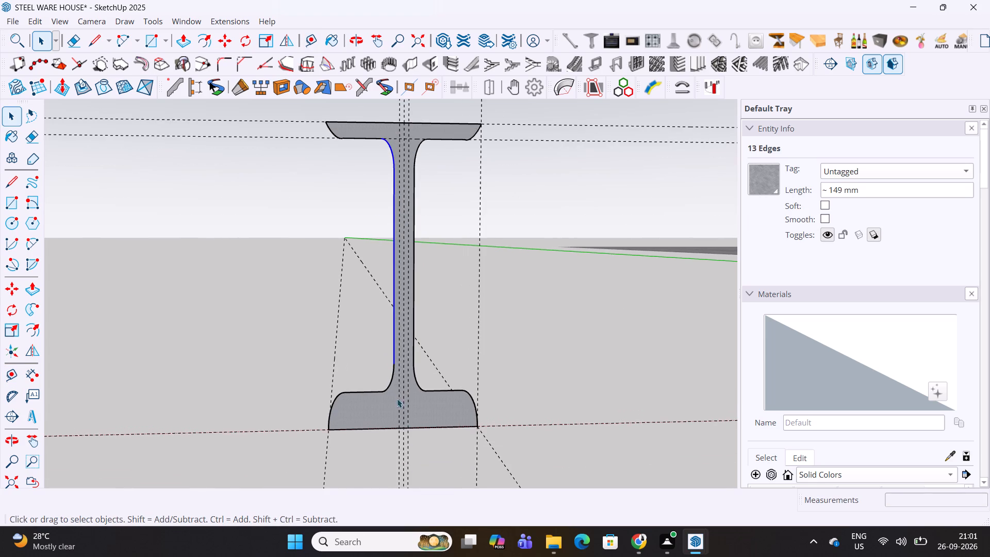
{"action": "scroll", "coordinate": [395, 361], "scroll_direction": "up", "scroll_amount": 5}
{"action": "left_click", "coordinate": [392, 380], "text": "ctrl"}
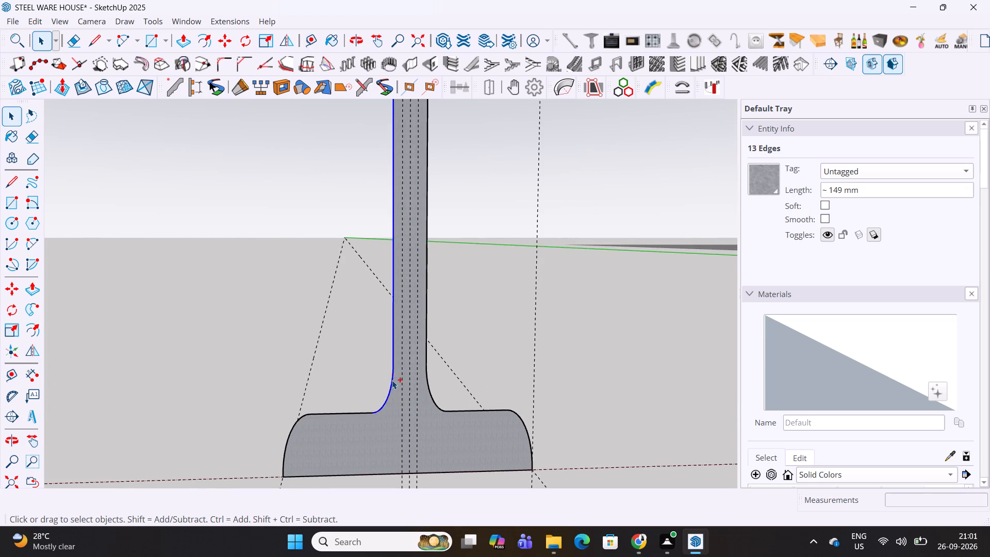
{"action": "scroll", "coordinate": [392, 380], "scroll_direction": "up", "scroll_amount": 5, "text": "ctrl"}
{"action": "key", "text": "m"}
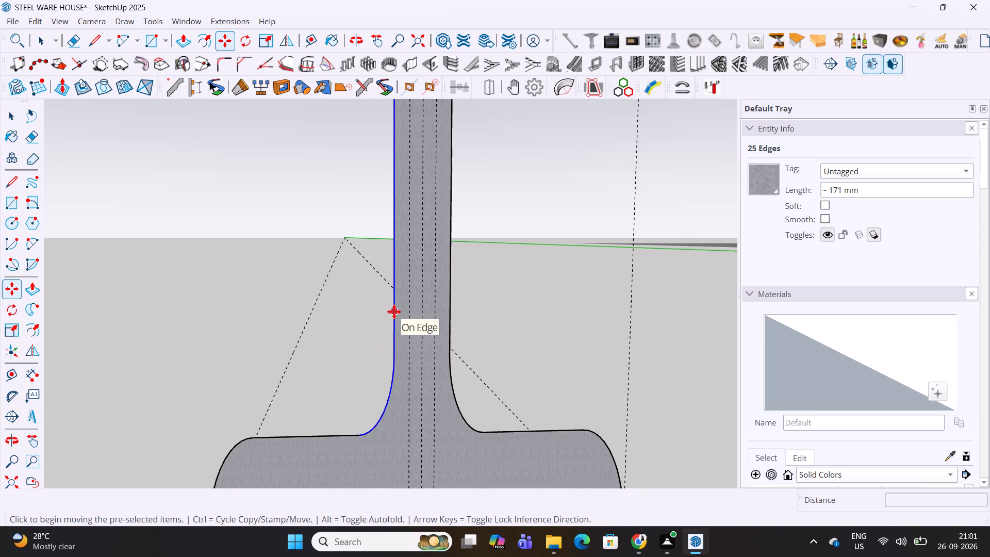
{"action": "left_click", "coordinate": [395, 312]}
{"action": "left_click", "coordinate": [407, 312]}
{"action": "scroll", "coordinate": [407, 313], "scroll_direction": "down", "scroll_amount": 6}
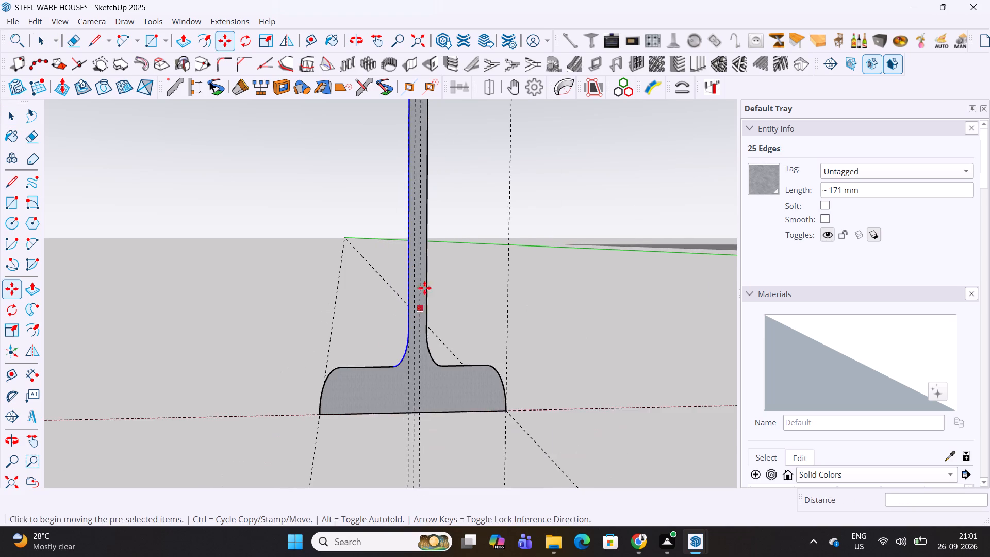
Select the web's right edge with its upper and lower fillet curves and move them inward onto the right 3 mm guide.
{"action": "middle_click_drag", "start_coordinate": [439, 233], "coordinate": [428, 389], "text": "shift"}
{"action": "scroll", "coordinate": [417, 239], "scroll_direction": "up", "scroll_amount": 4}
{"action": "key", "text": "space"}
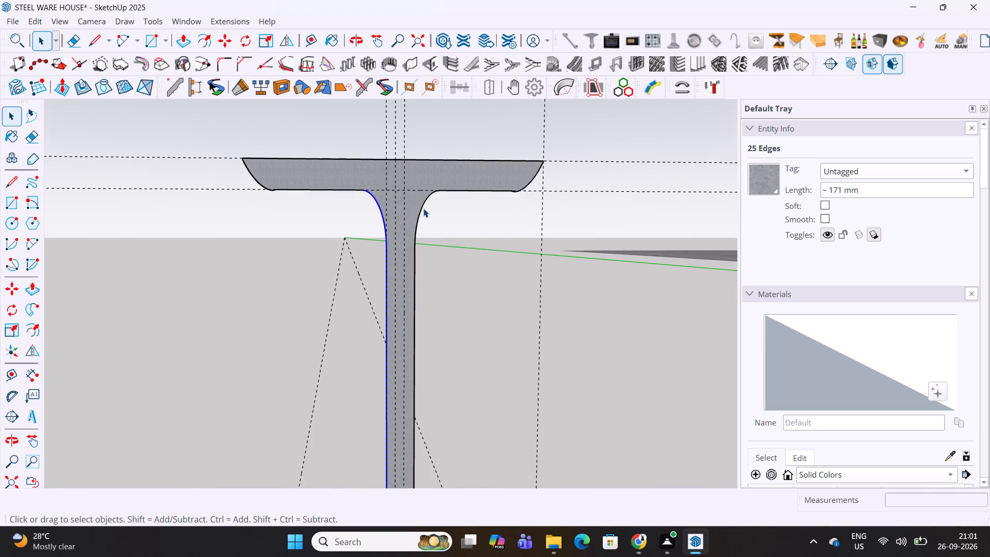
{"action": "left_click", "coordinate": [423, 208]}
{"action": "left_click", "coordinate": [414, 253], "text": "ctrl"}
{"action": "scroll", "coordinate": [454, 222], "scroll_direction": "down", "scroll_amount": 6}
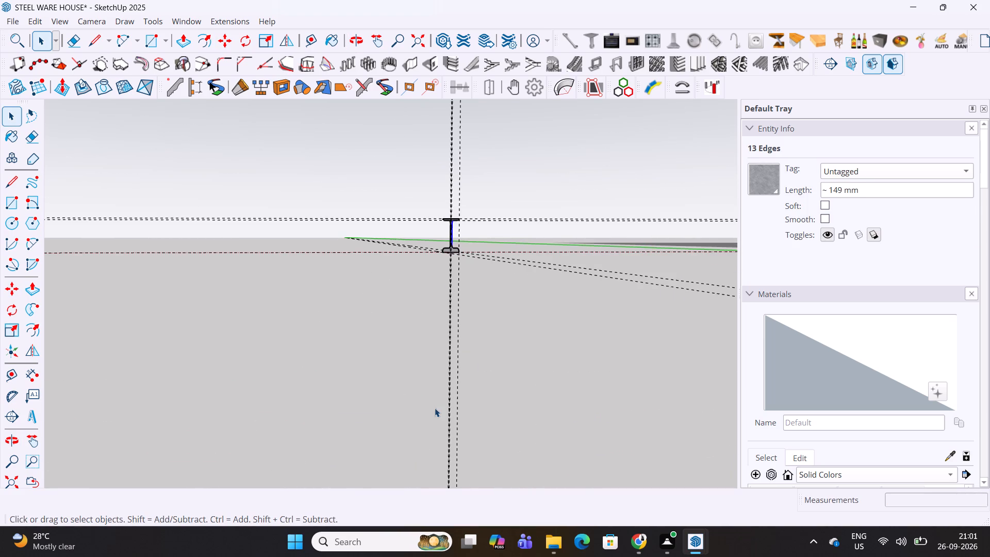
{"action": "scroll", "coordinate": [453, 254], "scroll_direction": "up", "scroll_amount": 16}
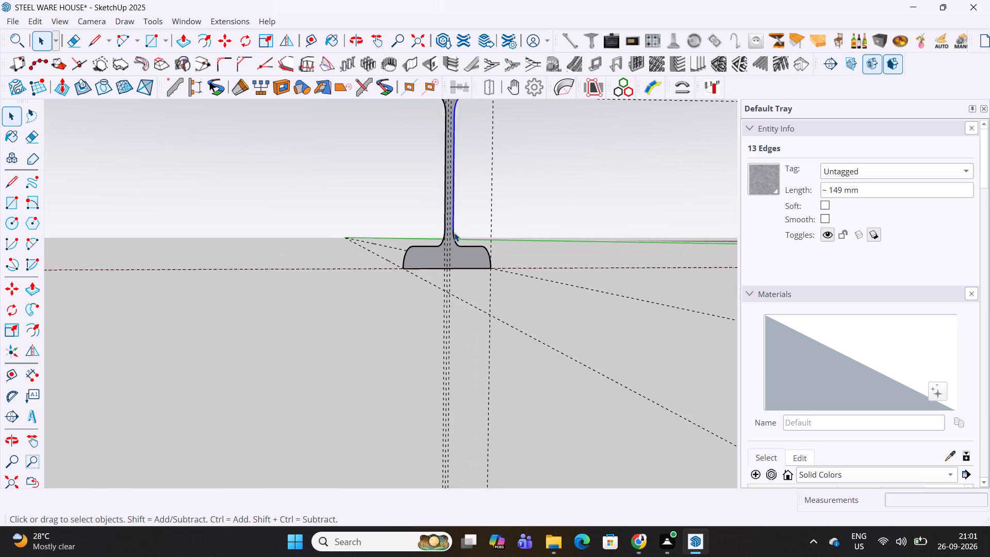
{"action": "scroll", "coordinate": [454, 233], "scroll_direction": "up", "scroll_amount": 7}
{"action": "scroll", "coordinate": [452, 232], "scroll_direction": "down", "scroll_amount": 4}
{"action": "scroll", "coordinate": [450, 237], "scroll_direction": "up", "scroll_amount": 13}
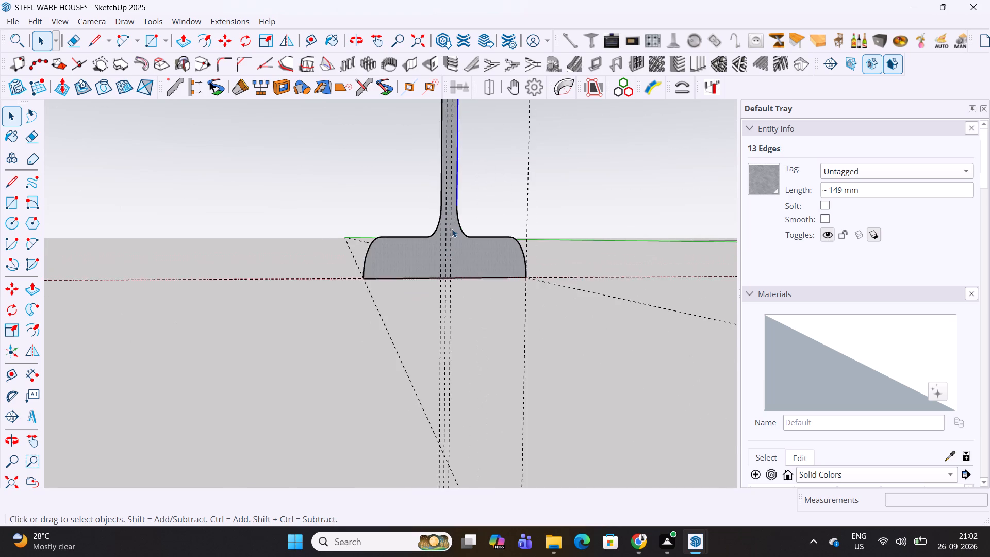
{"action": "scroll", "coordinate": [452, 228], "scroll_direction": "up", "scroll_amount": 9}
{"action": "middle_click_drag", "start_coordinate": [456, 193], "coordinate": [442, 288], "text": "shift"}
{"action": "scroll", "coordinate": [442, 288], "scroll_direction": "up", "scroll_amount": 6}
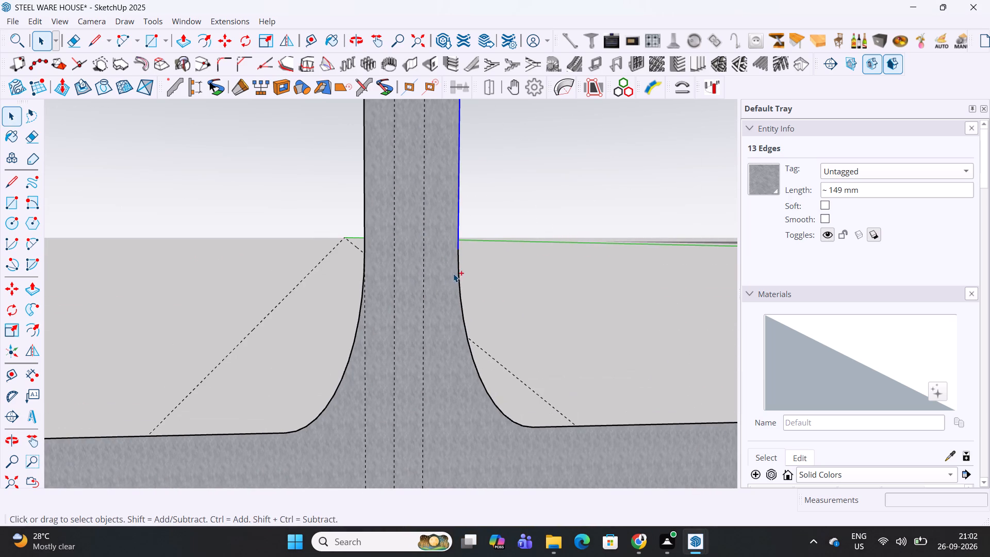
{"action": "left_click", "coordinate": [459, 273], "text": "ctrl"}
{"action": "key", "text": "m"}
{"action": "left_click", "coordinate": [458, 253]}
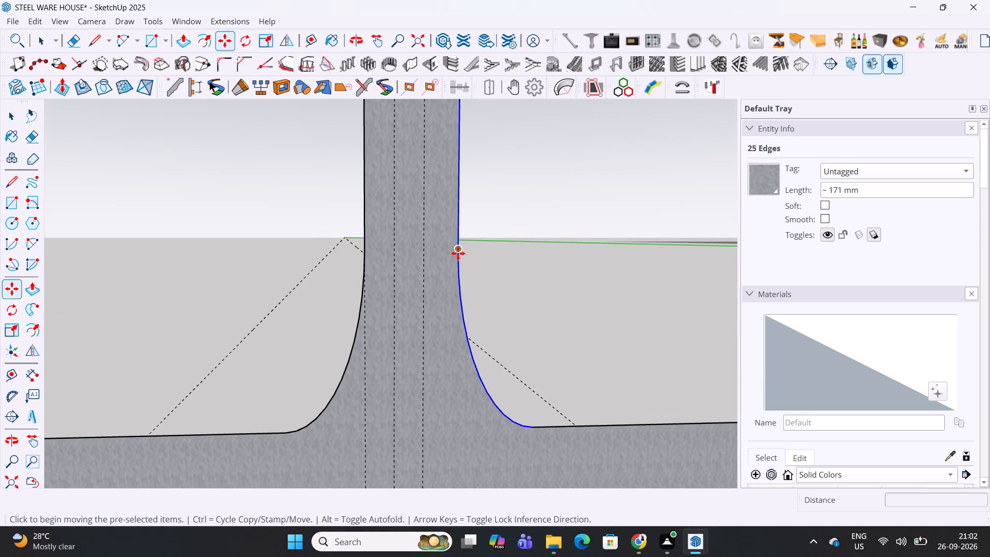
{"action": "left_click", "coordinate": [426, 249]}
{"action": "scroll", "coordinate": [426, 249], "scroll_direction": "down", "scroll_amount": 7}
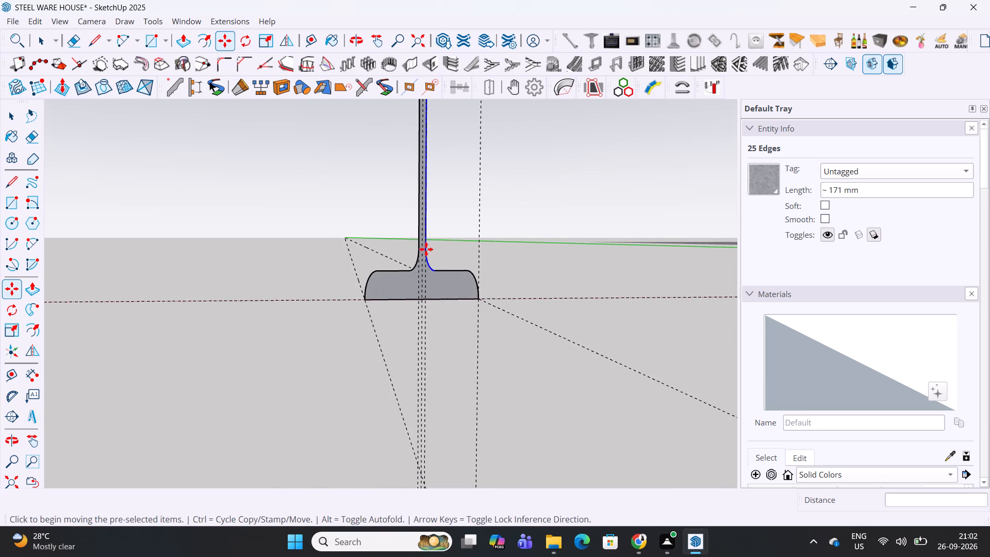
Square the top flange's left end with a 10 mm line down to the thickness guide and an about 11 mm line to the underside edge.
{"action": "middle_click_drag", "start_coordinate": [422, 272], "coordinate": [388, 439]}
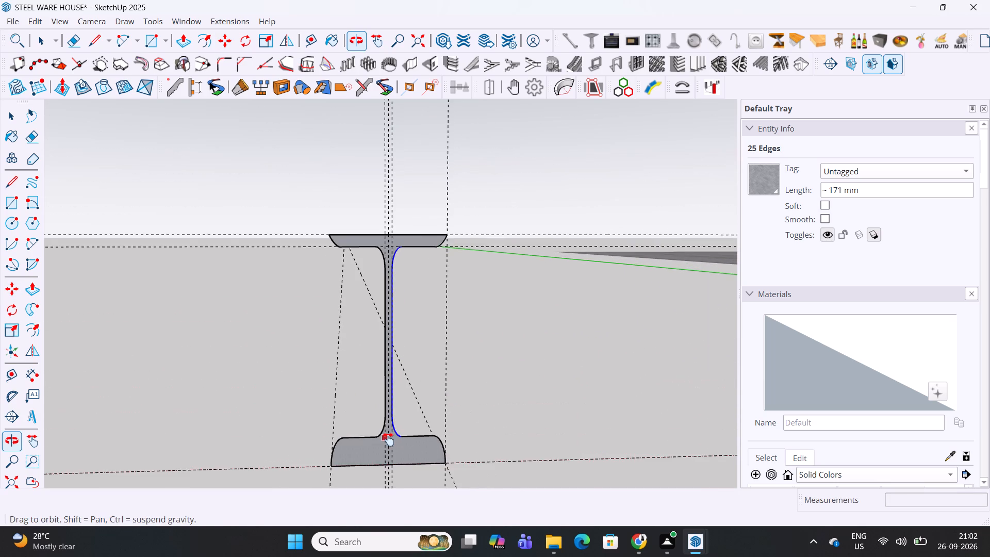
{"action": "middle_click_drag", "start_coordinate": [388, 439], "coordinate": [388, 440]}
{"action": "scroll", "coordinate": [393, 242], "scroll_direction": "up", "scroll_amount": 5}
{"action": "scroll", "coordinate": [318, 242], "scroll_direction": "up", "scroll_amount": 11}
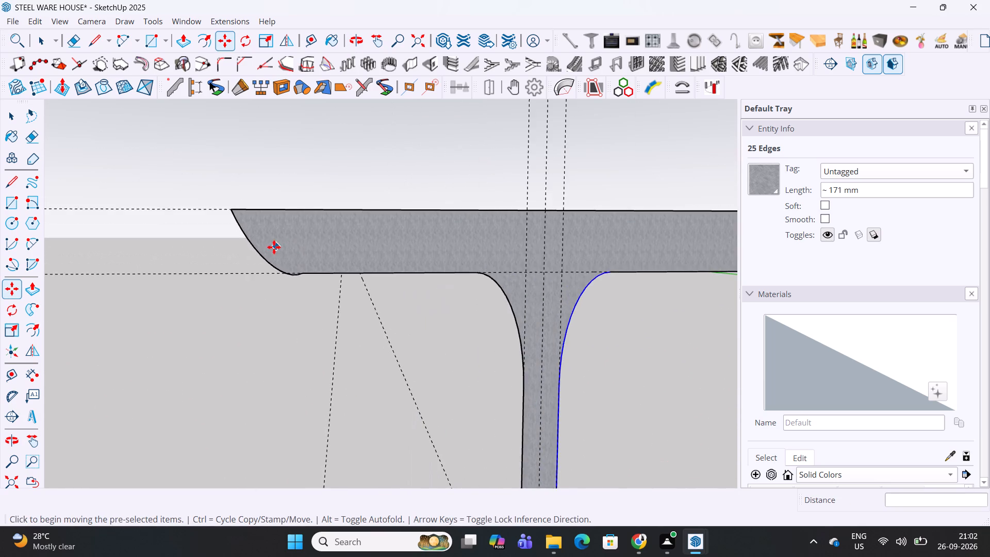
{"action": "scroll", "coordinate": [271, 245], "scroll_direction": "up", "scroll_amount": 4}
{"action": "middle_click_drag", "start_coordinate": [274, 243], "coordinate": [309, 269]}
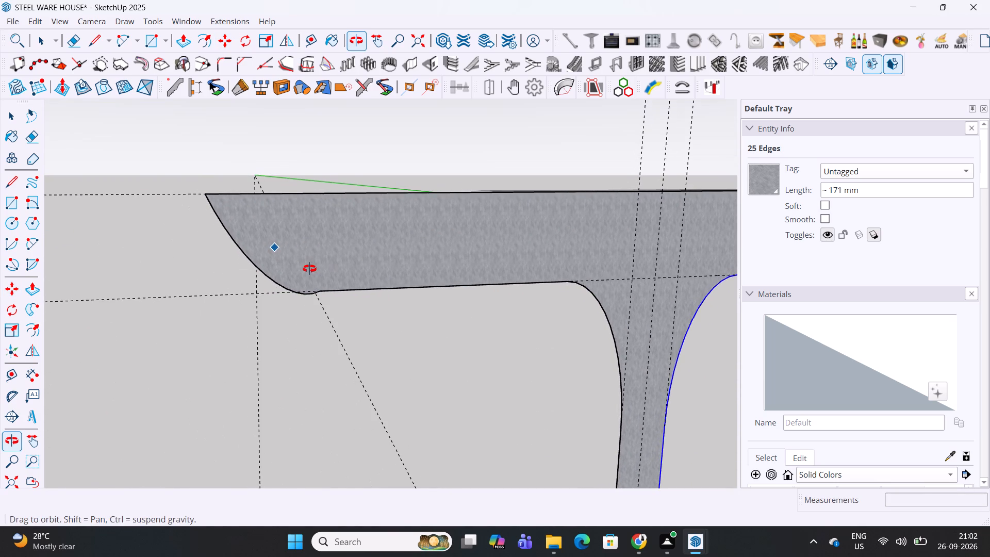
{"action": "middle_click_drag", "start_coordinate": [309, 269], "coordinate": [318, 272]}
{"action": "key", "text": "l"}
{"action": "left_click", "coordinate": [205, 194]}
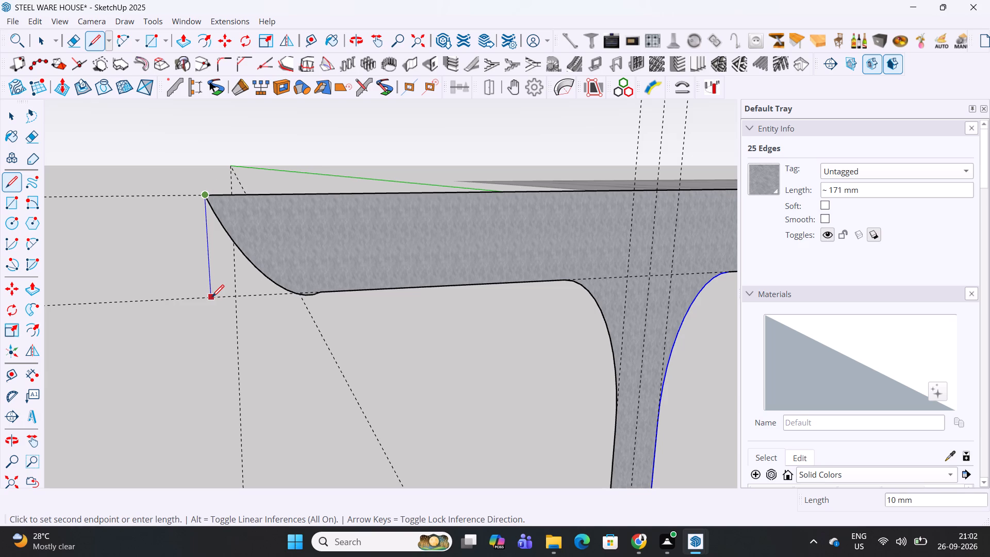
{"action": "left_click", "coordinate": [212, 298]}
{"action": "left_click", "coordinate": [323, 292]}
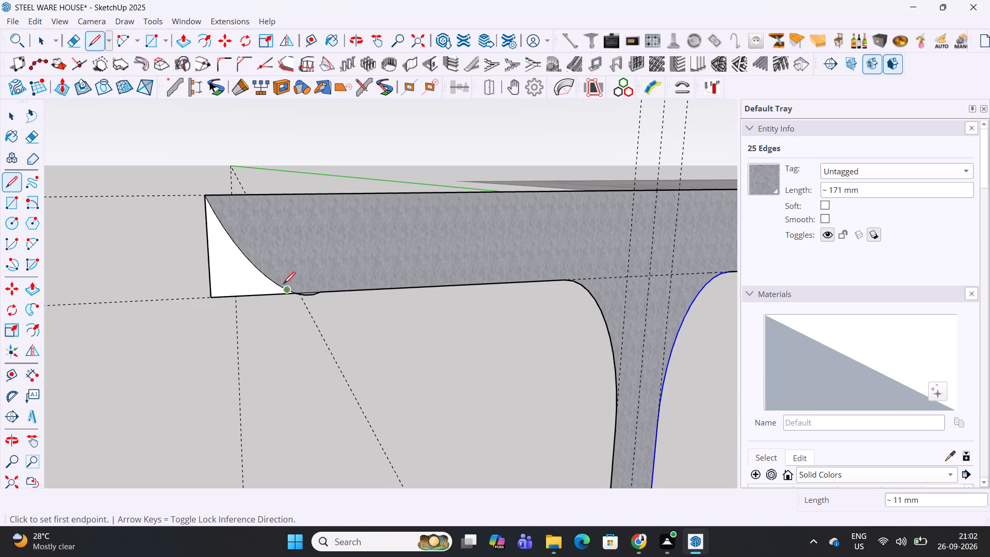
Delete the old end curve inside the squared left flange end and erase its leftover sliver on the underside.
{"action": "key", "text": "space"}
{"action": "left_click", "coordinate": [268, 278]}
{"action": "key", "text": "Delete"}
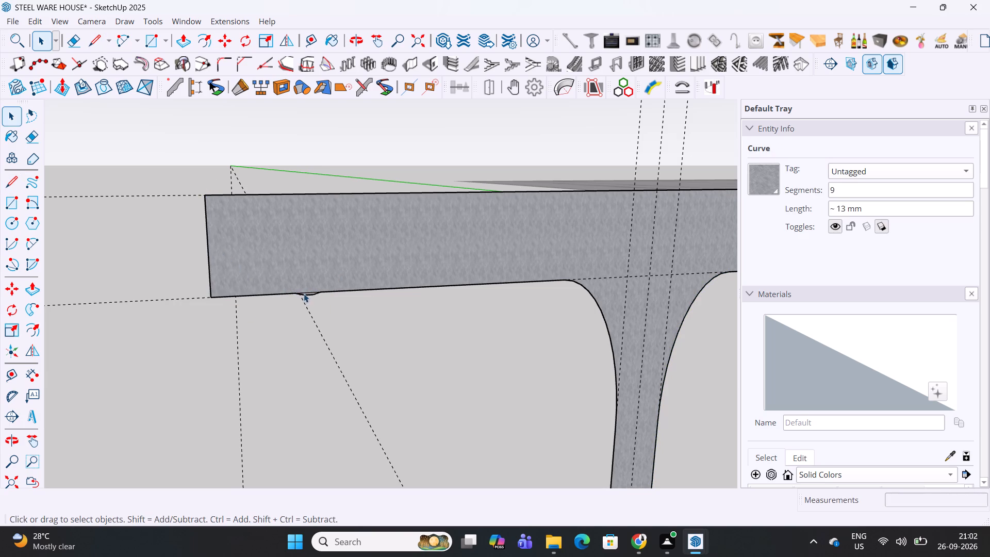
{"action": "scroll", "coordinate": [304, 293], "scroll_direction": "up", "scroll_amount": 10}
{"action": "middle_click_drag", "start_coordinate": [310, 281], "coordinate": [334, 276]}
{"action": "key", "text": "e"}
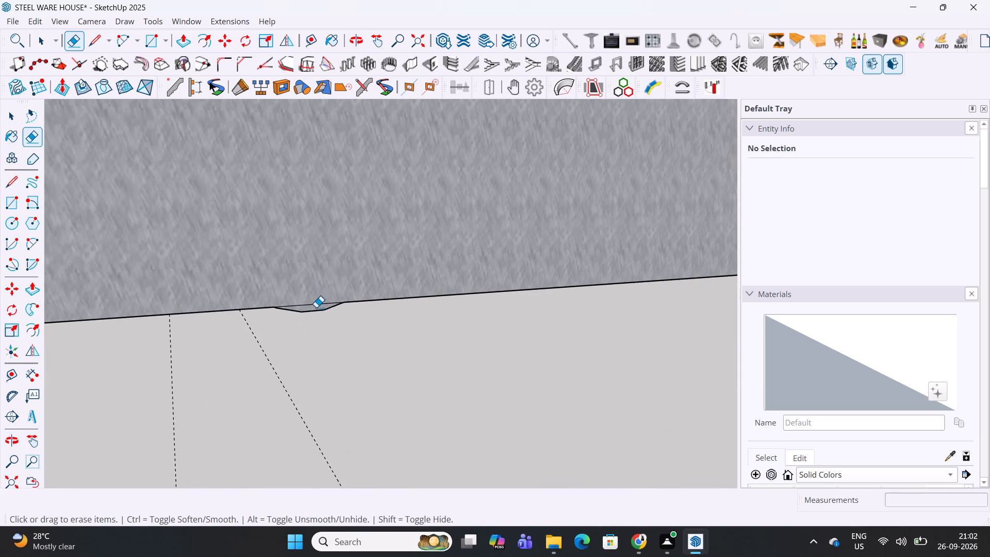
{"action": "left_click_drag", "start_coordinate": [316, 308], "coordinate": [307, 313]}
Measure the top flange's width from its squared left end to its right tip.
{"action": "scroll", "coordinate": [336, 232], "scroll_direction": "down", "scroll_amount": 20}
{"action": "scroll", "coordinate": [336, 232], "scroll_direction": "down", "scroll_amount": 1}
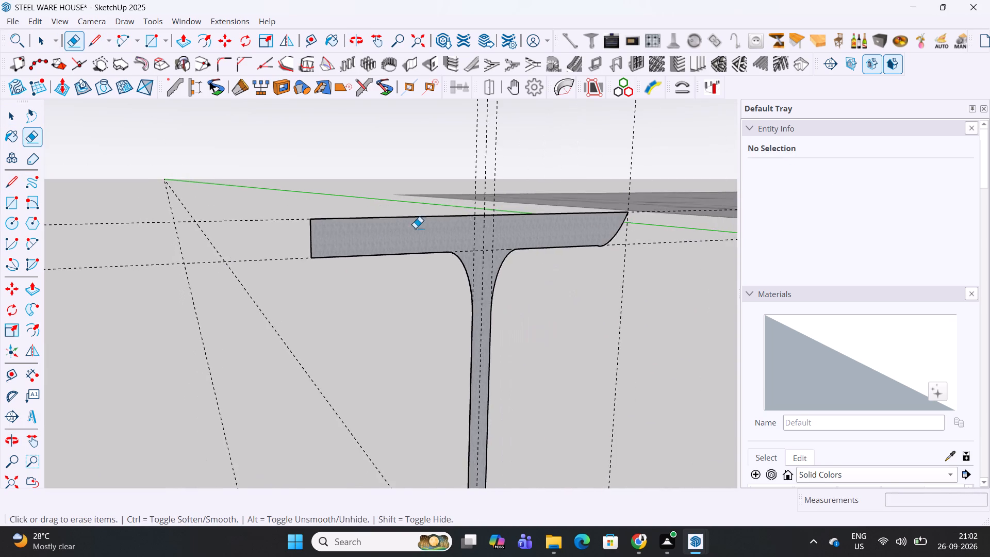
{"action": "scroll", "coordinate": [415, 228], "scroll_direction": "down", "scroll_amount": 6}
{"action": "middle_click_drag", "start_coordinate": [443, 234], "coordinate": [350, 249]}
{"action": "scroll", "coordinate": [355, 230], "scroll_direction": "up", "scroll_amount": 8}
{"action": "key", "text": "t"}
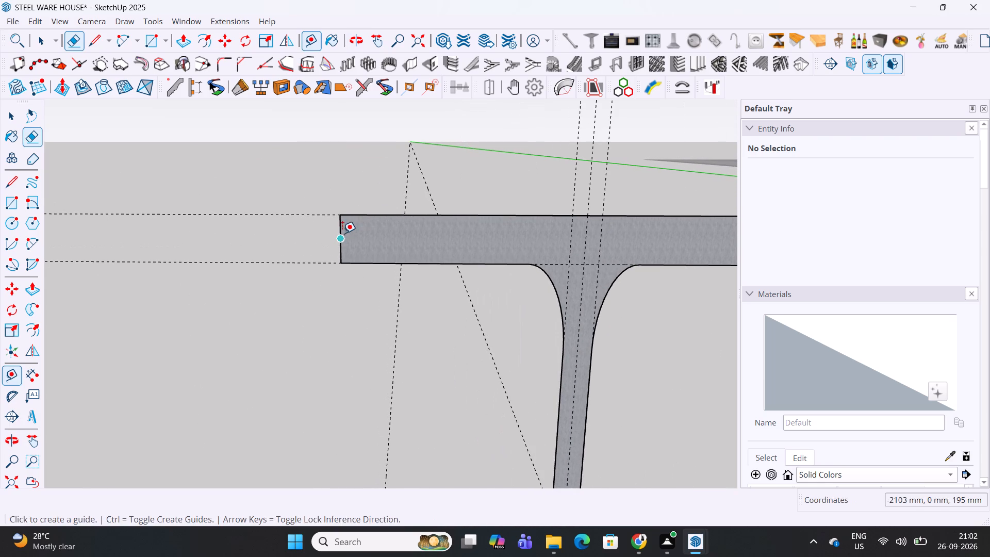
{"action": "left_click", "coordinate": [340, 234]}
{"action": "middle_click_drag", "start_coordinate": [547, 231], "coordinate": [325, 231]}
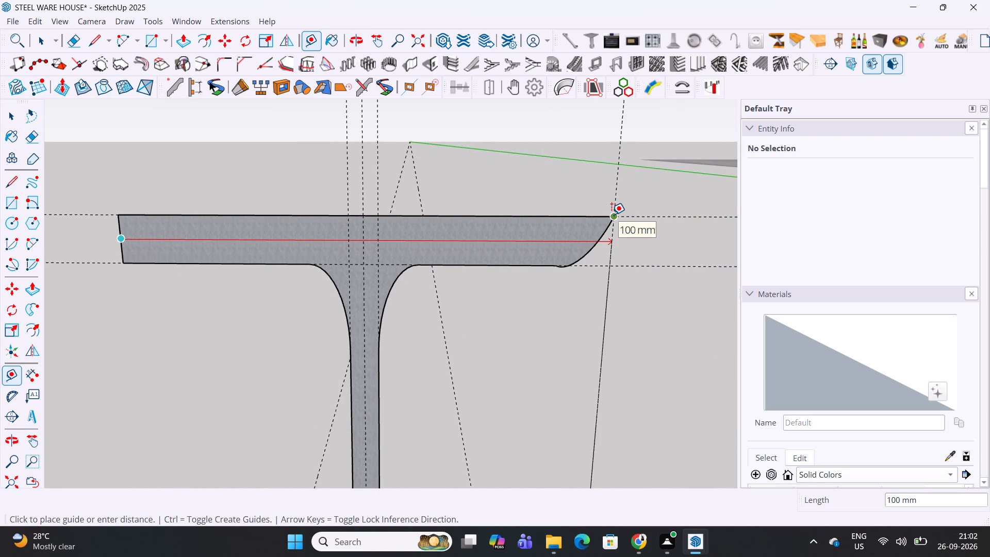
{"action": "key", "text": "Escape"}
Square the top flange's right end with a 10 mm line down to the thickness guide and a line back to the underside edge.
{"action": "scroll", "coordinate": [612, 215], "scroll_direction": "up", "scroll_amount": 2}
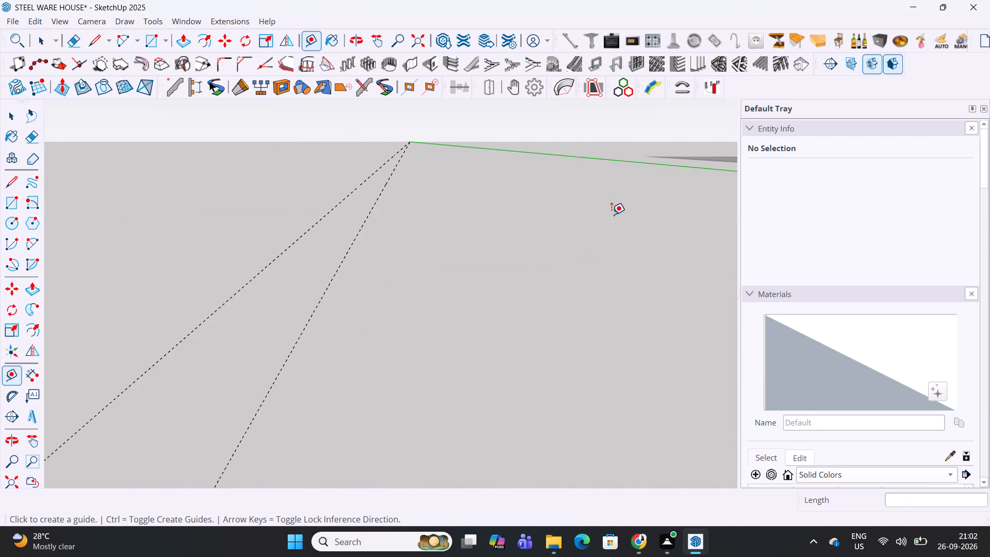
{"action": "scroll", "coordinate": [612, 215], "scroll_direction": "down", "scroll_amount": 3}
{"action": "scroll", "coordinate": [572, 226], "scroll_direction": "up", "scroll_amount": 9}
{"action": "middle_click_drag", "start_coordinate": [577, 231], "coordinate": [556, 231]}
{"action": "key", "text": "l"}
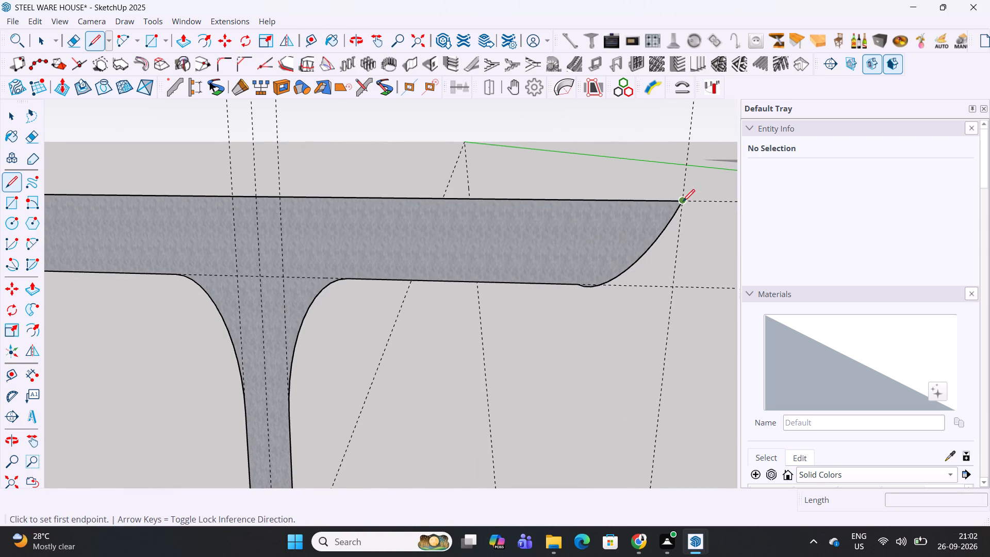
{"action": "left_click", "coordinate": [681, 203]}
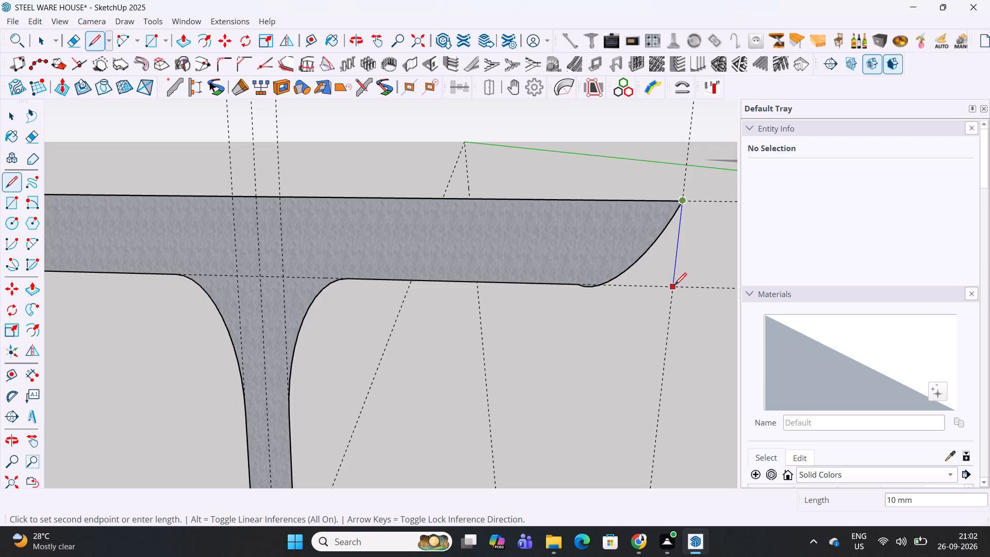
{"action": "left_click", "coordinate": [673, 288]}
{"action": "scroll", "coordinate": [597, 292], "scroll_direction": "up", "scroll_amount": 3}
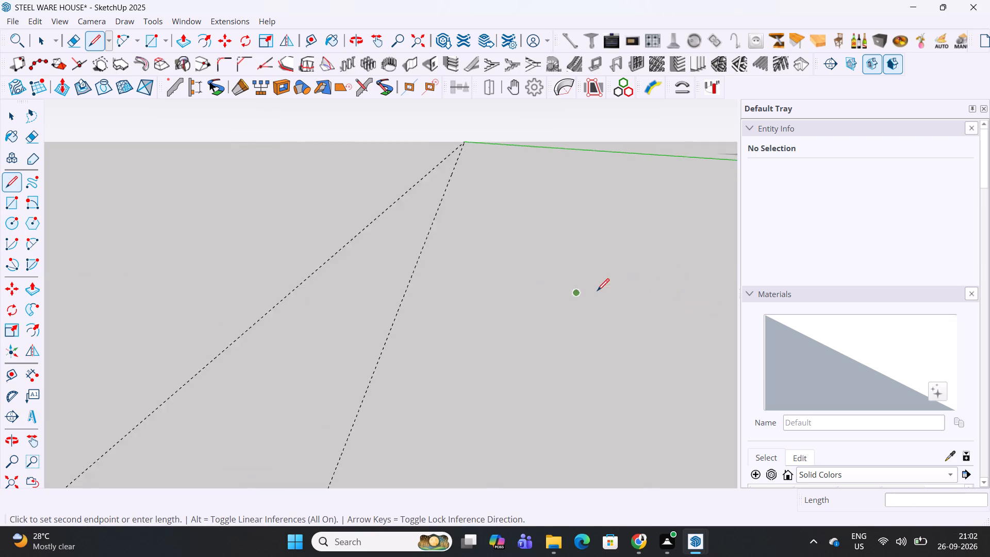
{"action": "scroll", "coordinate": [597, 292], "scroll_direction": "up", "scroll_amount": 1}
{"action": "scroll", "coordinate": [593, 289], "scroll_direction": "down", "scroll_amount": 8}
{"action": "scroll", "coordinate": [555, 271], "scroll_direction": "up", "scroll_amount": 5}
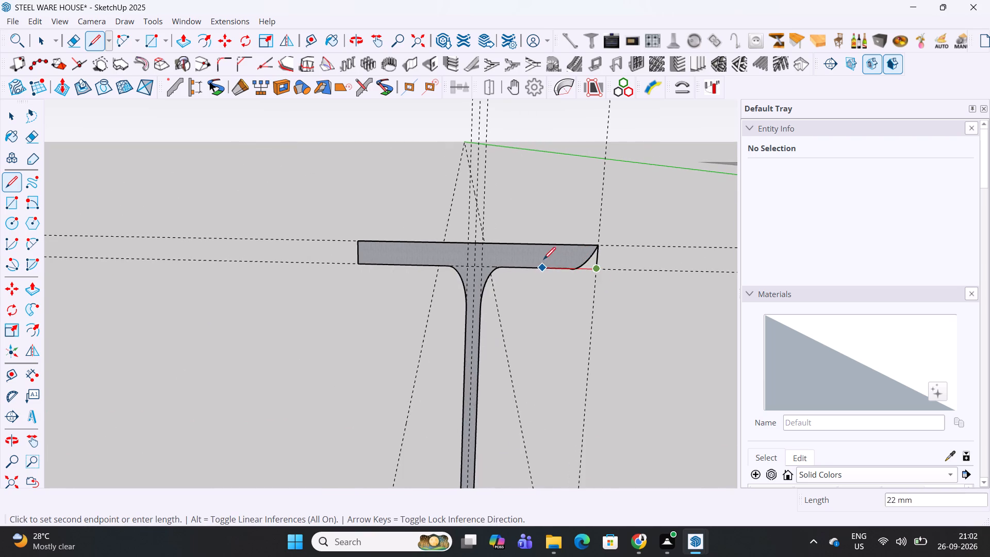
{"action": "scroll", "coordinate": [543, 260], "scroll_direction": "up", "scroll_amount": 10}
{"action": "middle_click_drag", "start_coordinate": [615, 264], "coordinate": [523, 265], "text": "shift"}
{"action": "scroll", "coordinate": [523, 265], "scroll_direction": "up", "scroll_amount": 5}
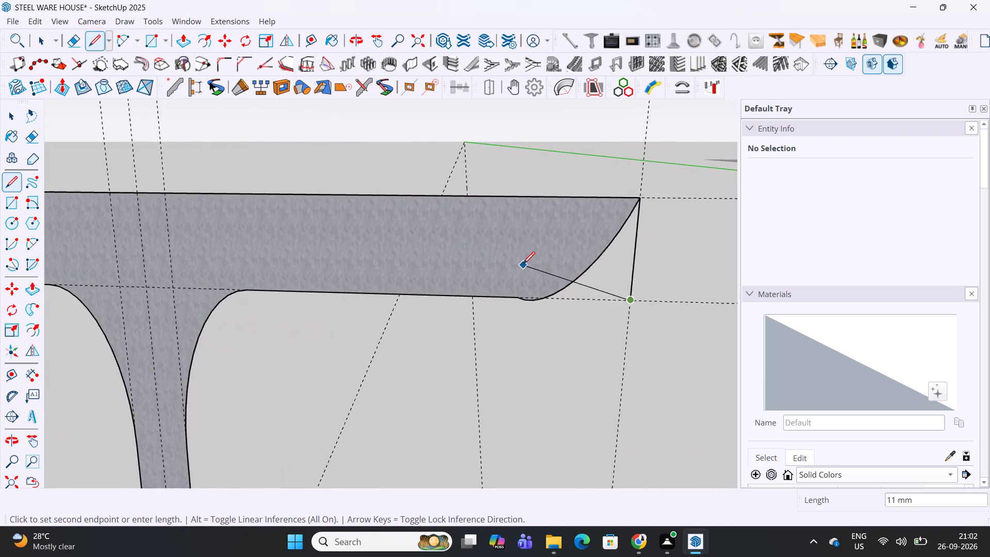
{"action": "scroll", "coordinate": [523, 265], "scroll_direction": "up", "scroll_amount": 4}
{"action": "left_click", "coordinate": [512, 319]}
Erase the old end curve inside the squared right flange end and its leftover sliver on the underside.
{"action": "scroll", "coordinate": [542, 315], "scroll_direction": "up", "scroll_amount": 4}
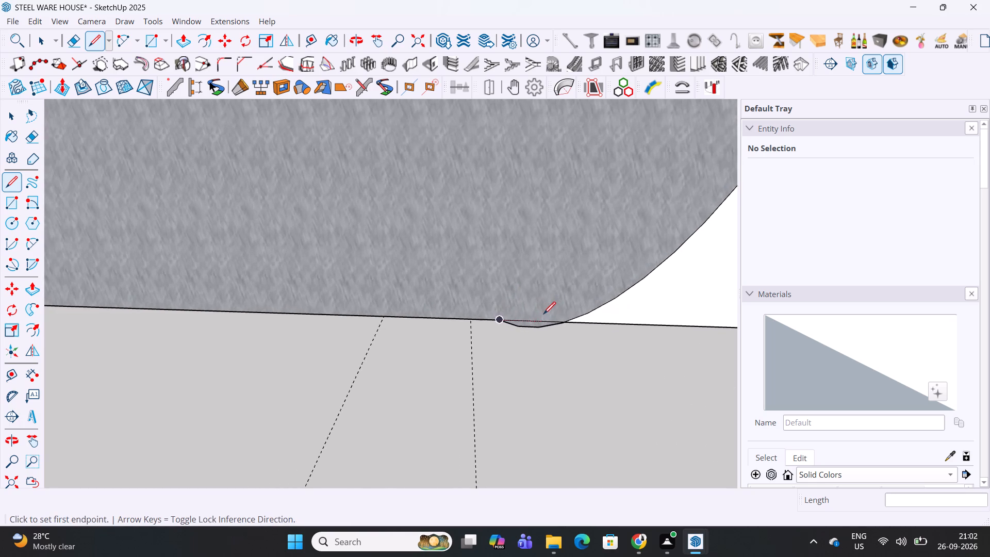
{"action": "scroll", "coordinate": [541, 318], "scroll_direction": "up", "scroll_amount": 2}
{"action": "key", "text": "e"}
{"action": "left_click", "coordinate": [525, 333]}
{"action": "left_click_drag", "start_coordinate": [615, 298], "coordinate": [628, 297]}
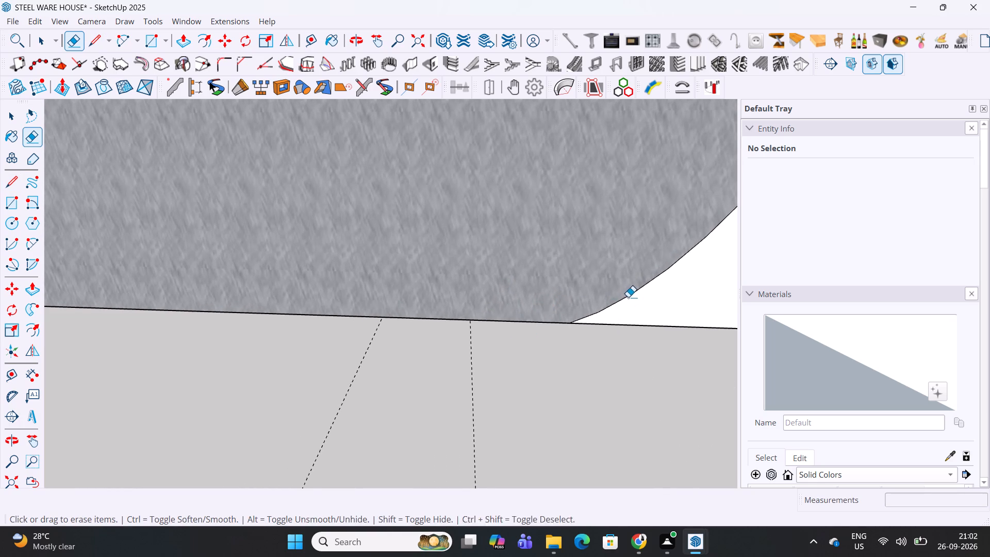
{"action": "left_click_drag", "start_coordinate": [628, 297], "coordinate": [629, 297]}
Measure the I-beam profile's height from the top flange's upper edge down to the bottom flange.
{"action": "scroll", "coordinate": [615, 256], "scroll_direction": "down", "scroll_amount": 17}
{"action": "scroll", "coordinate": [428, 200], "scroll_direction": "down", "scroll_amount": 5}
{"action": "middle_click_drag", "start_coordinate": [306, 215], "coordinate": [403, 202]}
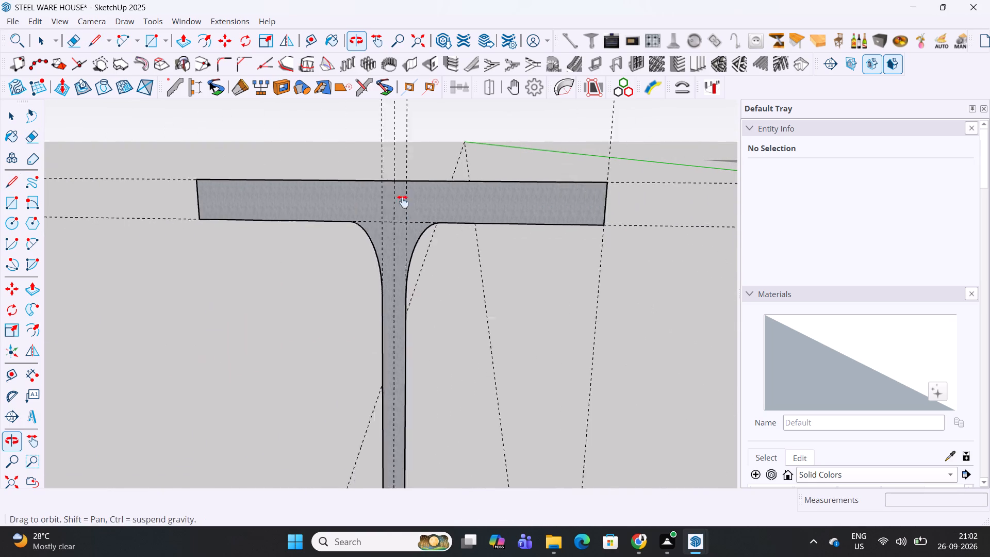
{"action": "middle_click_drag", "start_coordinate": [403, 202], "coordinate": [432, 167]}
{"action": "scroll", "coordinate": [439, 166], "scroll_direction": "down", "scroll_amount": 6}
{"action": "middle_click_drag", "start_coordinate": [453, 267], "coordinate": [461, 221], "text": "shift"}
{"action": "key", "text": "t"}
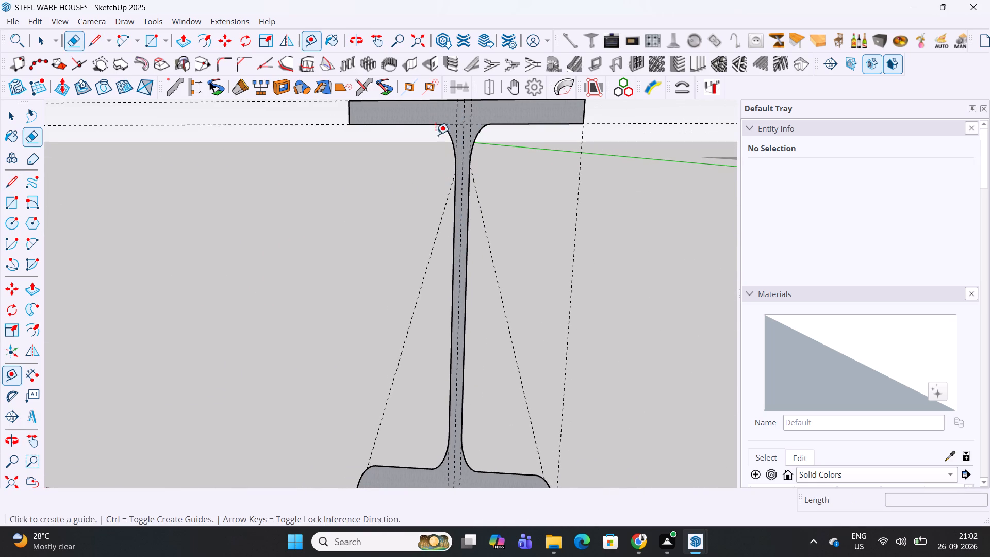
{"action": "left_click", "coordinate": [422, 102]}
{"action": "scroll", "coordinate": [422, 102], "scroll_direction": "down", "scroll_amount": 5}
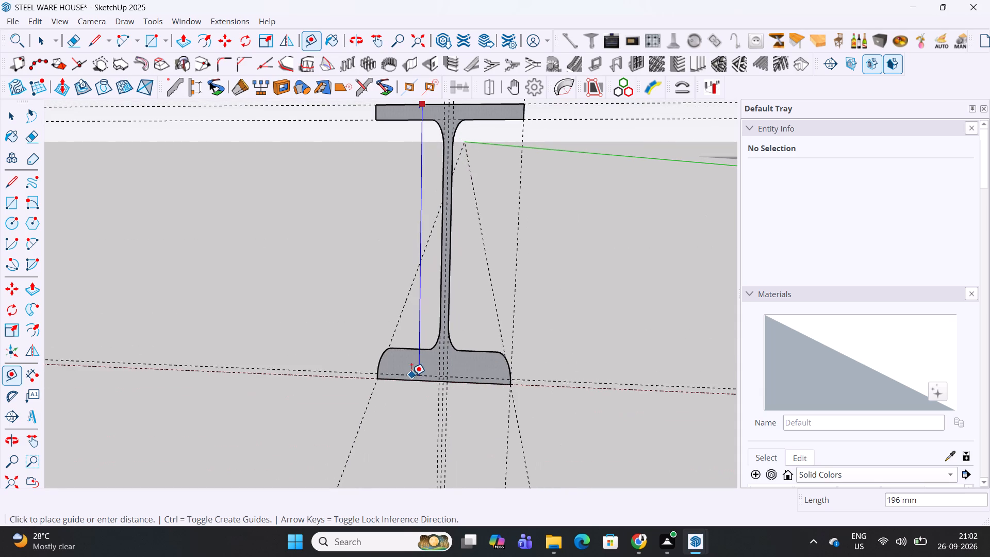
{"action": "key", "text": "Escape"}
Place a vertical guide 5 mm inward from the top flange's left end.
{"action": "scroll", "coordinate": [412, 381], "scroll_direction": "up", "scroll_amount": 4}
{"action": "scroll", "coordinate": [414, 381], "scroll_direction": "down", "scroll_amount": 5}
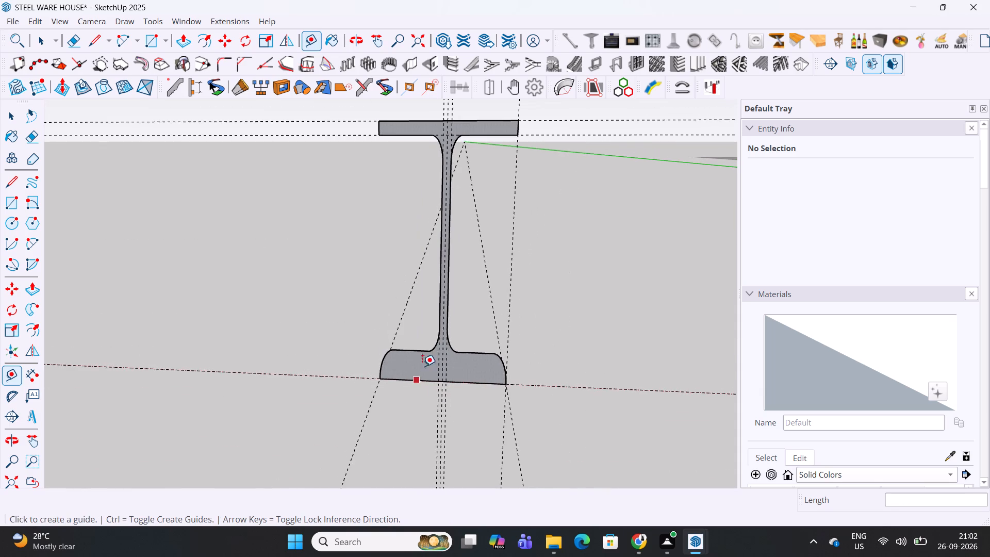
{"action": "middle_click_drag", "start_coordinate": [436, 327], "coordinate": [445, 390]}
{"action": "scroll", "coordinate": [441, 194], "scroll_direction": "up", "scroll_amount": 12}
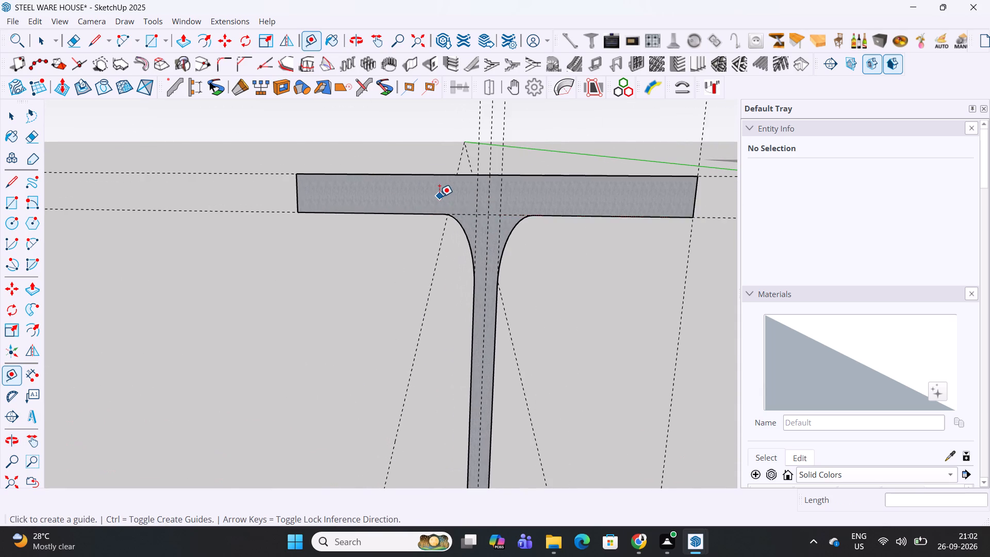
{"action": "scroll", "coordinate": [439, 196], "scroll_direction": "up", "scroll_amount": 3}
{"action": "middle_click_drag", "start_coordinate": [450, 202], "coordinate": [516, 199]}
{"action": "middle_click_drag", "start_coordinate": [276, 186], "coordinate": [388, 246], "text": "shift"}
{"action": "scroll", "coordinate": [289, 249], "scroll_direction": "up", "scroll_amount": 2}
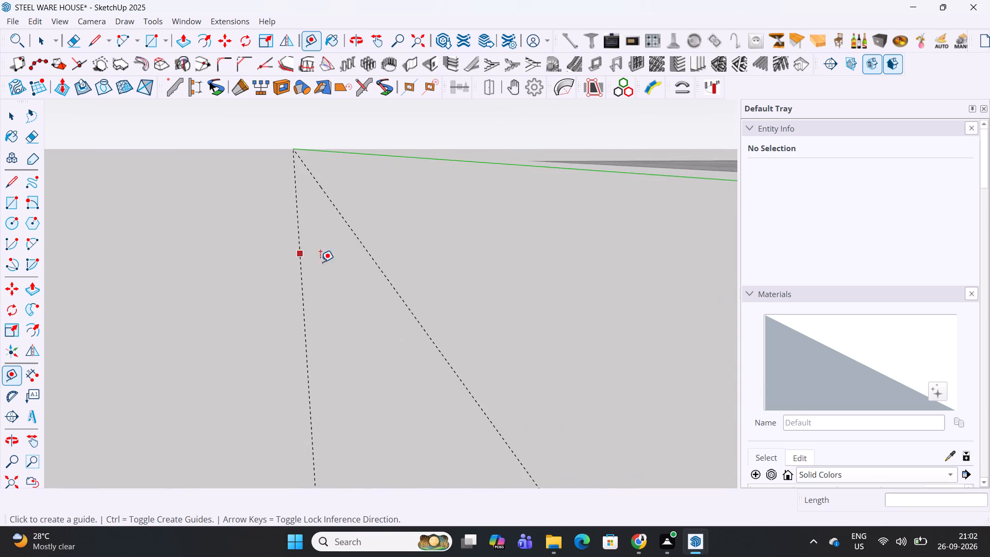
{"action": "scroll", "coordinate": [350, 261], "scroll_direction": "down", "scroll_amount": 3}
{"action": "scroll", "coordinate": [415, 273], "scroll_direction": "up", "scroll_amount": 12}
{"action": "scroll", "coordinate": [416, 273], "scroll_direction": "down", "scroll_amount": 2}
{"action": "middle_click_drag", "start_coordinate": [435, 269], "coordinate": [383, 269], "text": "shift"}
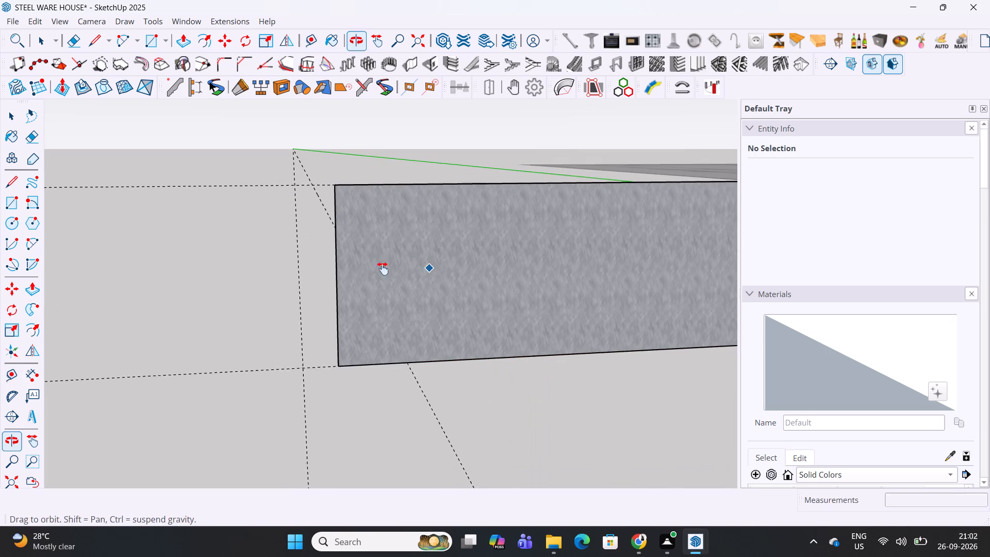
{"action": "middle_click_drag", "start_coordinate": [383, 269], "coordinate": [350, 268], "text": "shift"}
{"action": "left_click", "coordinate": [342, 183]}
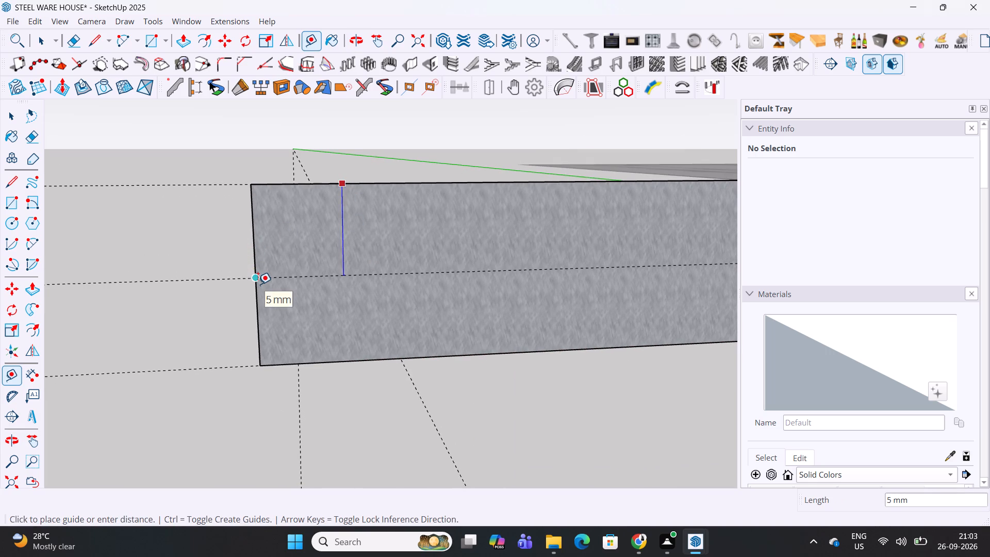
{"action": "key", "text": "Escape"}
{"action": "left_click", "coordinate": [254, 236]}
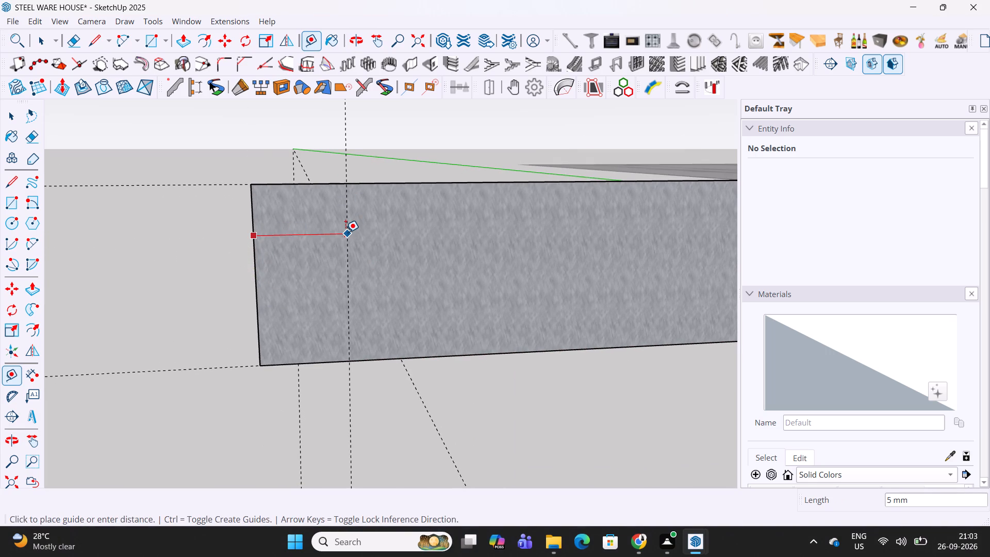
{"action": "left_click", "coordinate": [345, 232]}
Round the top flange's lower left corner with a tangent arc from the end edge's midpoint to the 5 mm guide.
{"action": "middle_click_drag", "start_coordinate": [345, 248], "coordinate": [320, 240]}
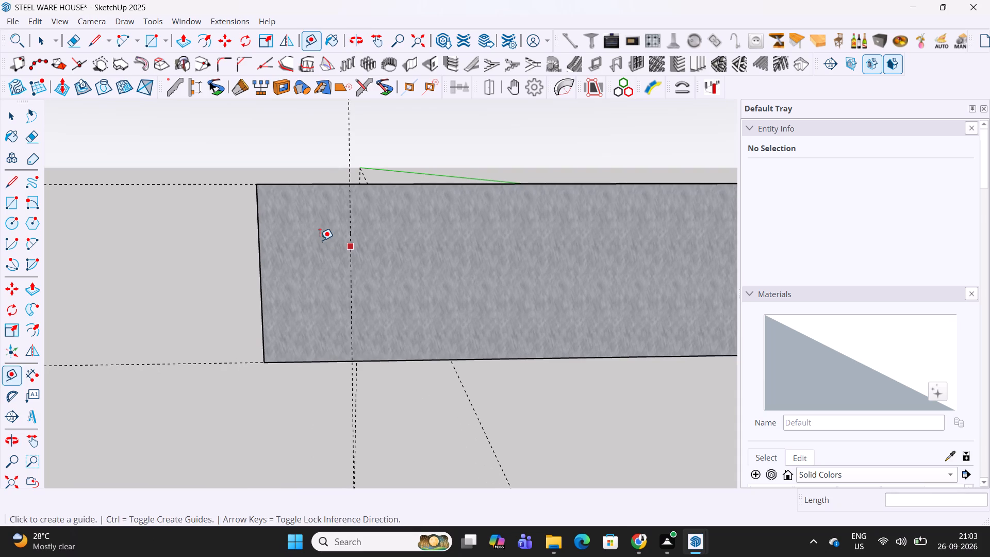
{"action": "key", "text": "a"}
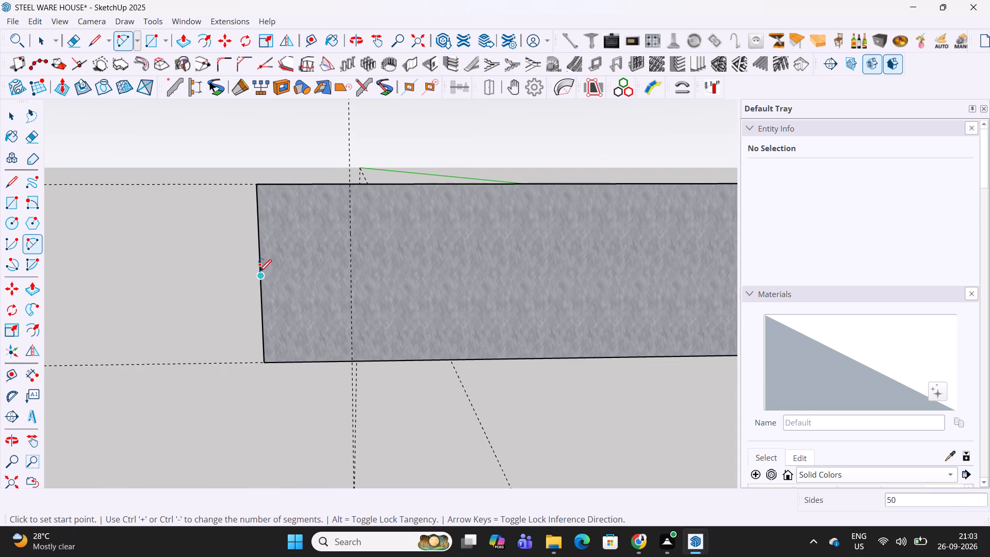
{"action": "left_click", "coordinate": [259, 275]}
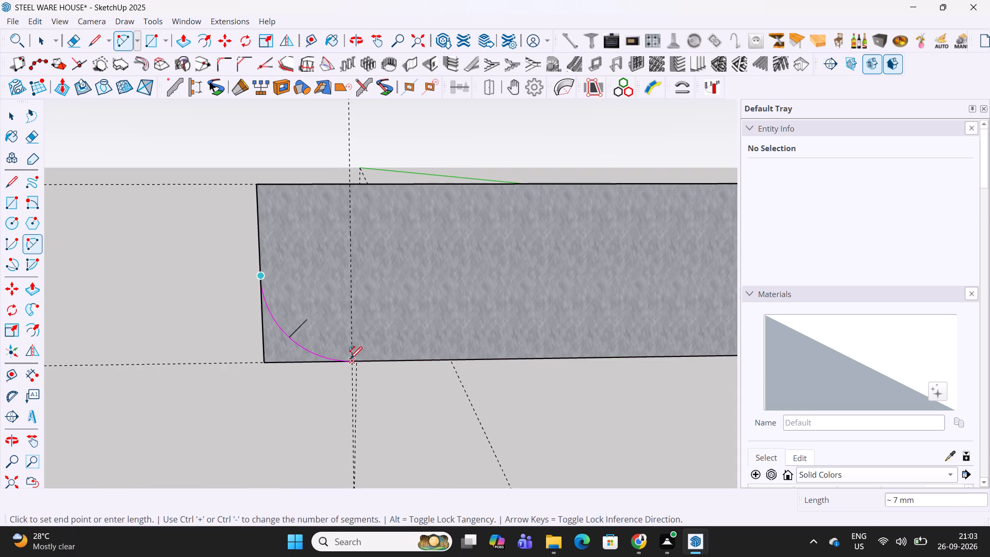
{"action": "scroll", "coordinate": [353, 362], "scroll_direction": "up", "scroll_amount": 1}
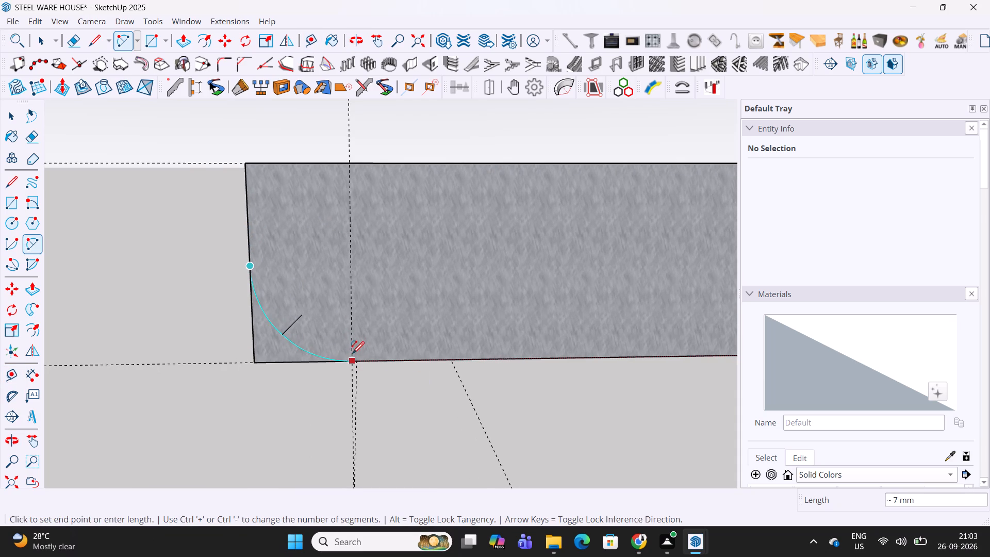
{"action": "double_click", "coordinate": [352, 362]}
Place a guide 5 mm inward from the top flange's right end and round its lower corner with a 5 mm radius arc.
{"action": "scroll", "coordinate": [401, 246], "scroll_direction": "down", "scroll_amount": 11}
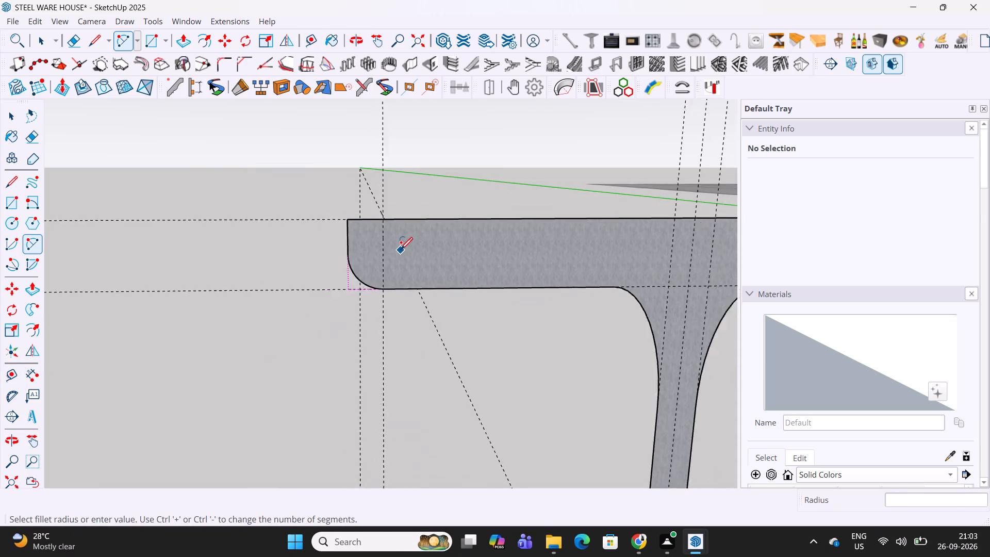
{"action": "scroll", "coordinate": [402, 252], "scroll_direction": "down", "scroll_amount": 5}
{"action": "middle_click_drag", "start_coordinate": [514, 264], "coordinate": [279, 266], "text": "shift"}
{"action": "scroll", "coordinate": [518, 260], "scroll_direction": "up", "scroll_amount": 5}
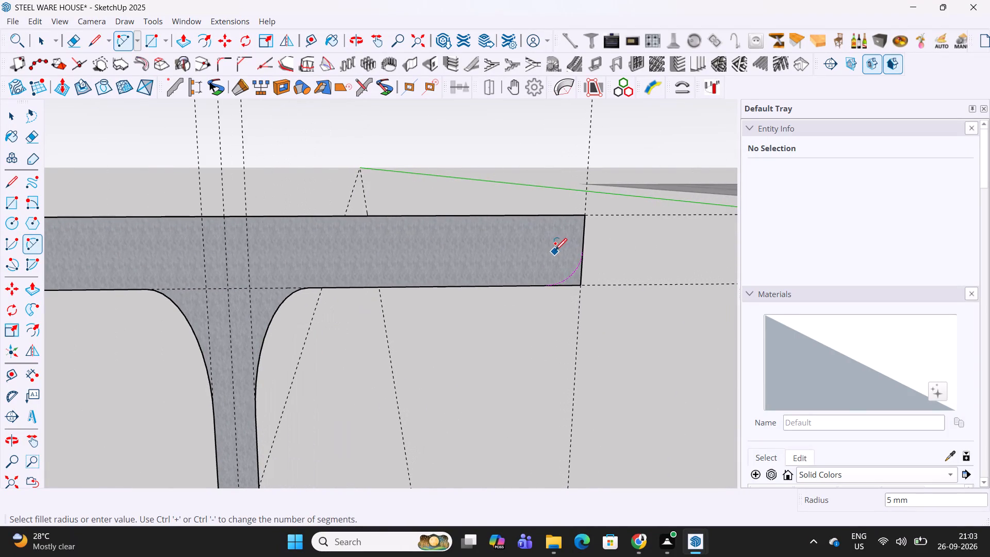
{"action": "middle_click_drag", "start_coordinate": [555, 252], "coordinate": [554, 247]}
{"action": "scroll", "coordinate": [579, 242], "scroll_direction": "up", "scroll_amount": 1}
{"action": "key", "text": "t"}
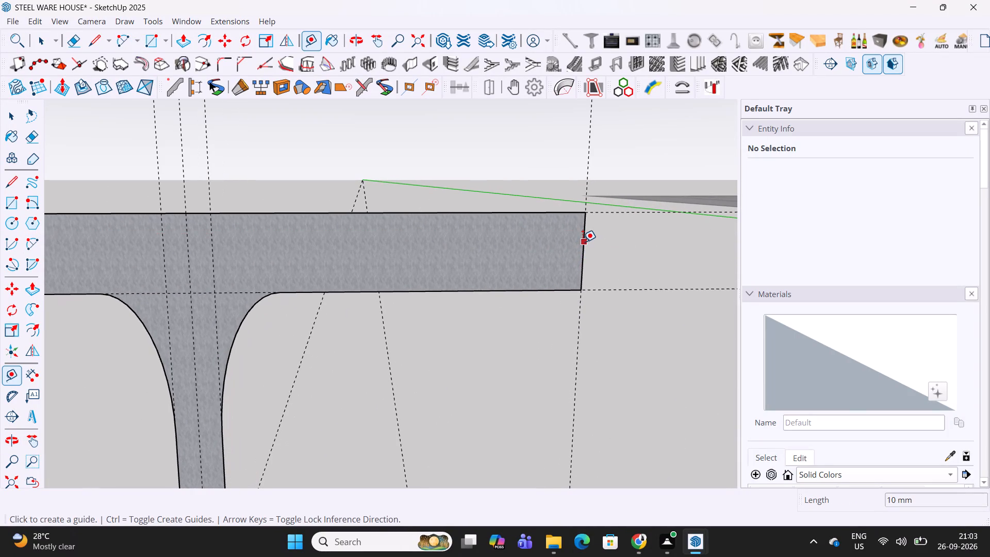
{"action": "left_click", "coordinate": [583, 242]}
{"action": "left_click", "coordinate": [549, 240]}
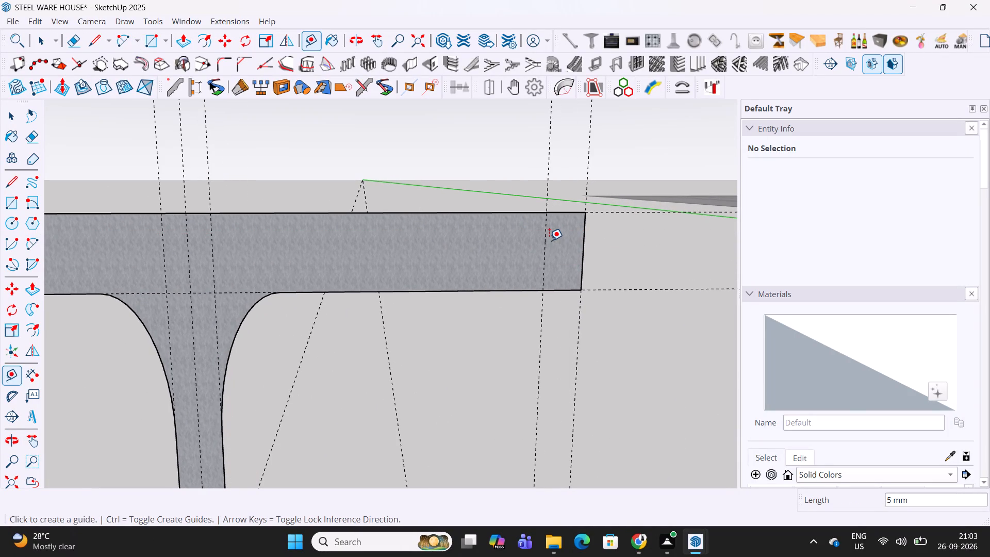
{"action": "key", "text": "a"}
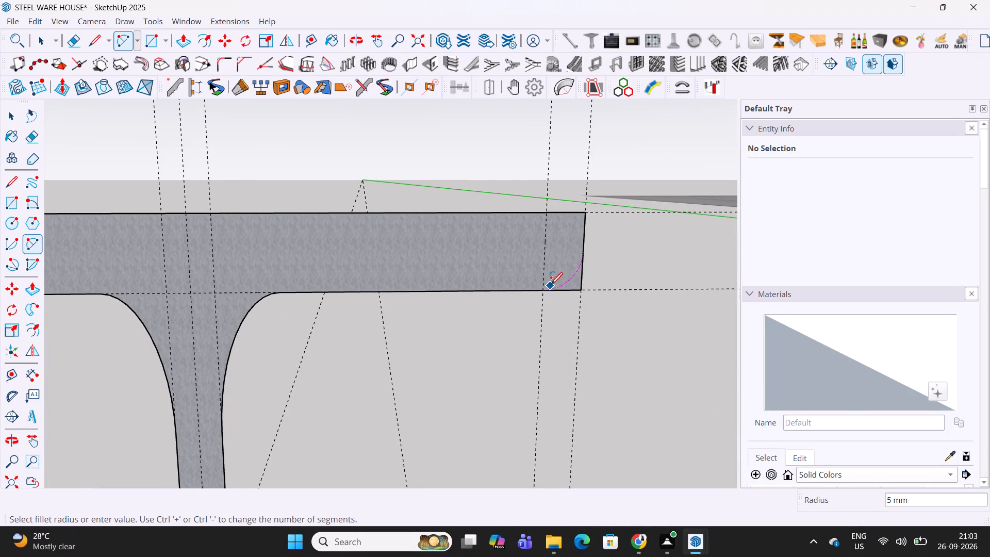
{"action": "double_click", "coordinate": [554, 284]}
Delete all construction guides from the model.
{"action": "scroll", "coordinate": [566, 244], "scroll_direction": "down", "scroll_amount": 5}
{"action": "scroll", "coordinate": [427, 233], "scroll_direction": "down", "scroll_amount": 5}
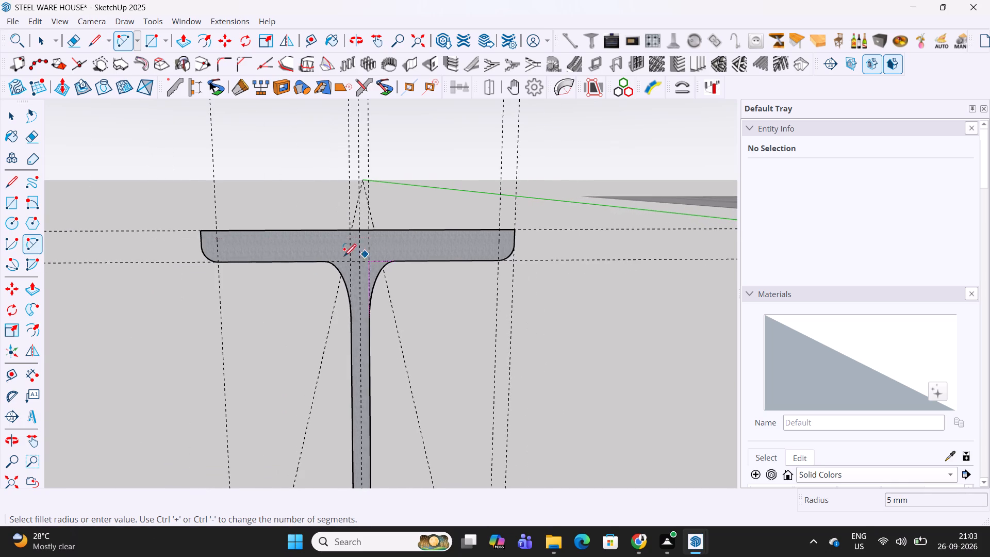
{"action": "scroll", "coordinate": [373, 234], "scroll_direction": "down", "scroll_amount": 6}
{"action": "key", "text": "space"}
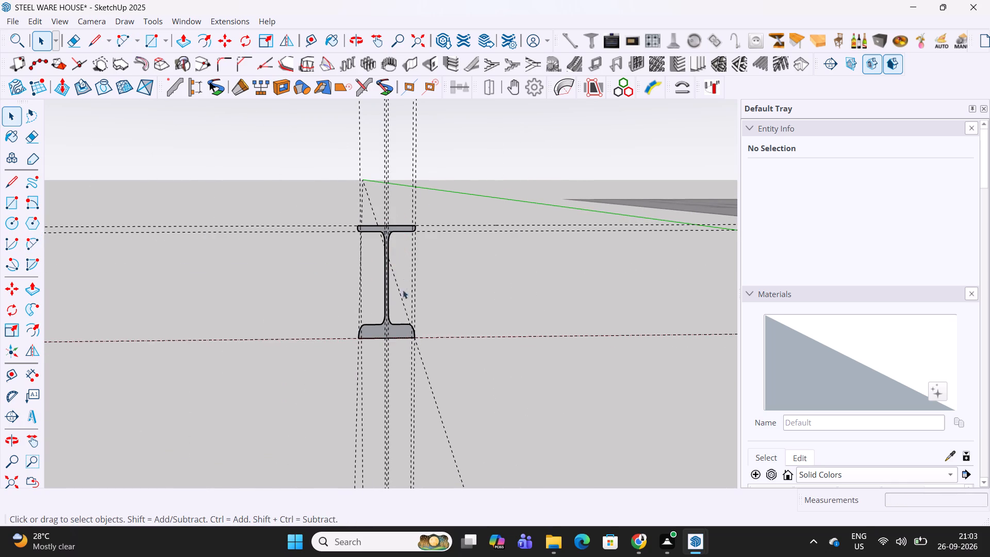
{"action": "scroll", "coordinate": [390, 322], "scroll_direction": "up", "scroll_amount": 8}
{"action": "middle_click_drag", "start_coordinate": [388, 326], "coordinate": [384, 391], "text": "shift"}
{"action": "left_click", "coordinate": [30, 22]}
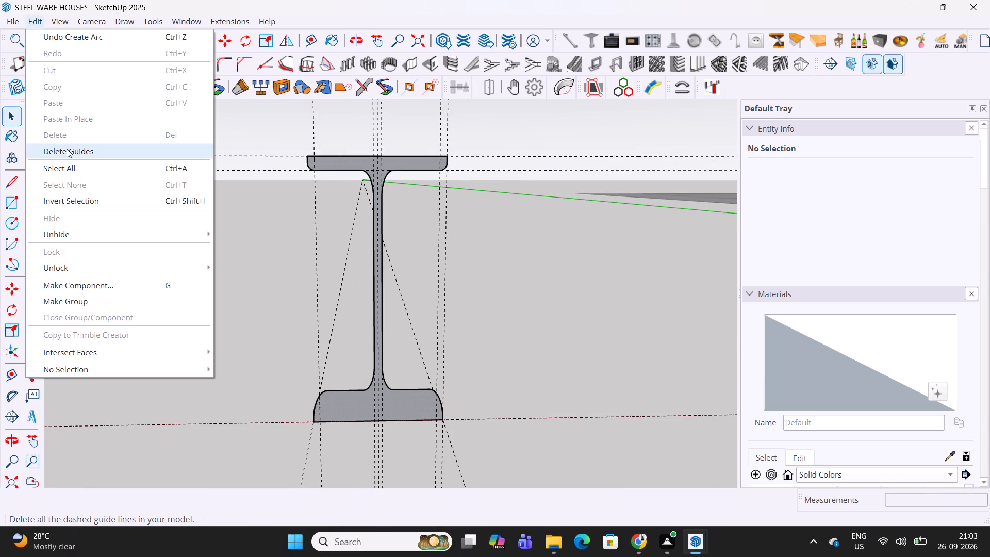
{"action": "left_click", "coordinate": [67, 149]}
Place a guide along the bottom flange's base edge and another 100 mm above it across the web.
{"action": "scroll", "coordinate": [369, 404], "scroll_direction": "up", "scroll_amount": 2}
{"action": "key", "text": "t"}
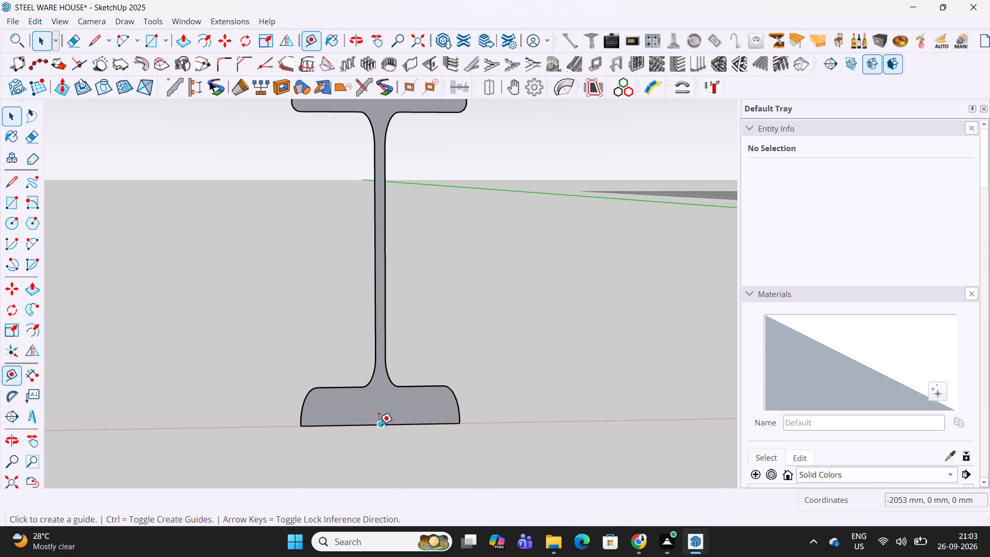
{"action": "double_click", "coordinate": [381, 429]}
{"action": "left_click", "coordinate": [351, 426]}
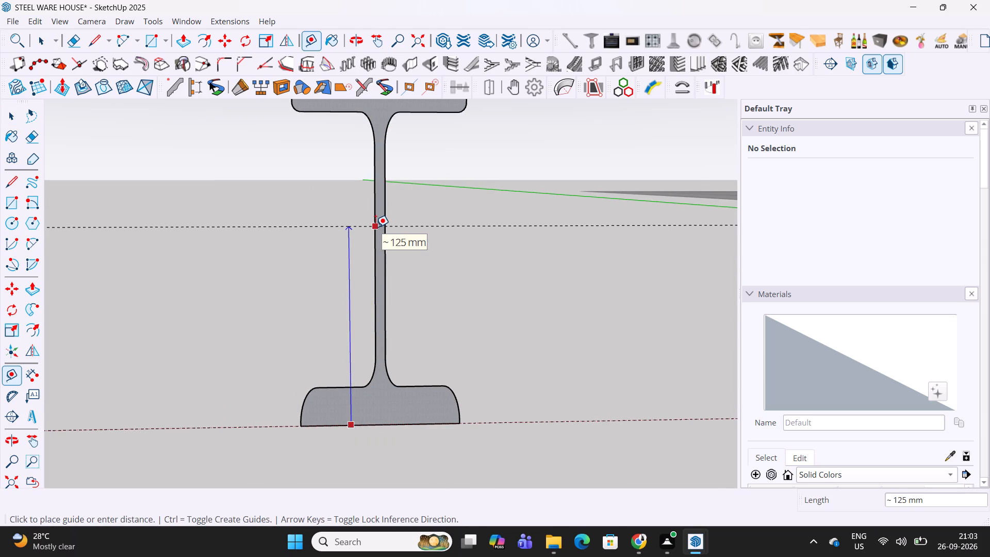
{"action": "type", "text": "15"}
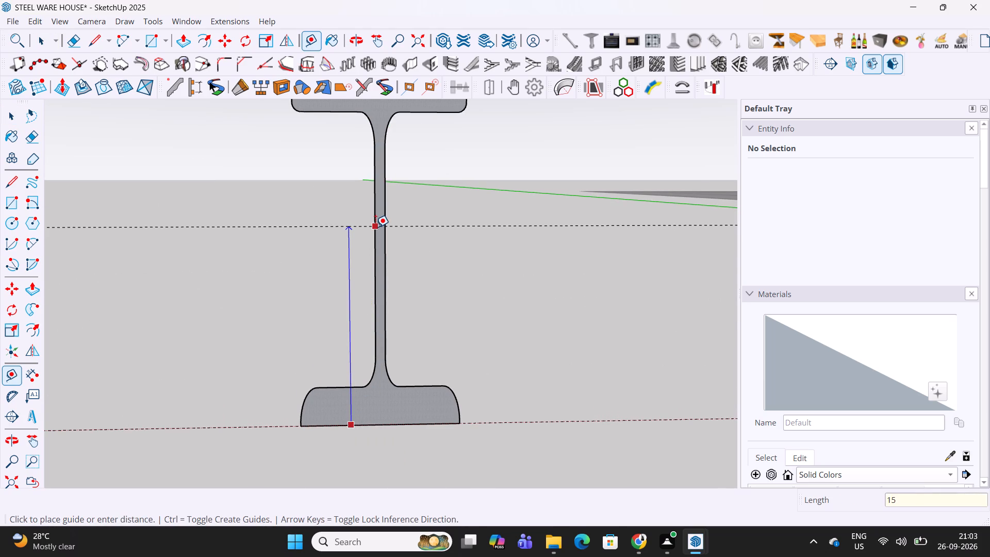
{"action": "key", "text": "BackSpace"}
{"action": "key", "text": "BackSpace"}
{"action": "key", "text": "BackSpace"}
{"action": "key", "text": "BackSpace"}
{"action": "type", "text": "10"}
{"action": "key", "text": "0"}
{"action": "key", "text": "Return"}
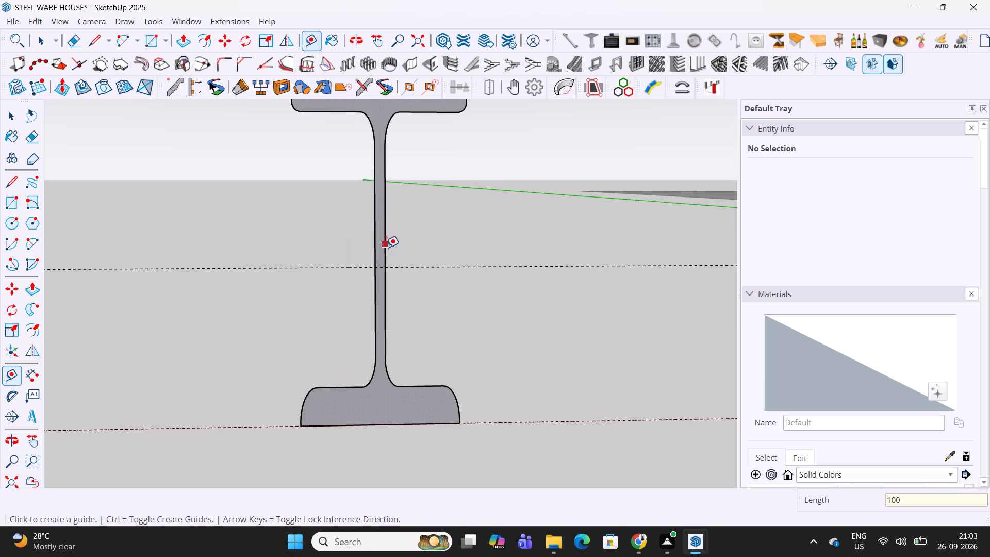
{"action": "middle_click_drag", "start_coordinate": [386, 252], "coordinate": [379, 337], "text": "shift"}
{"action": "scroll", "coordinate": [376, 354], "scroll_direction": "up", "scroll_amount": 8}
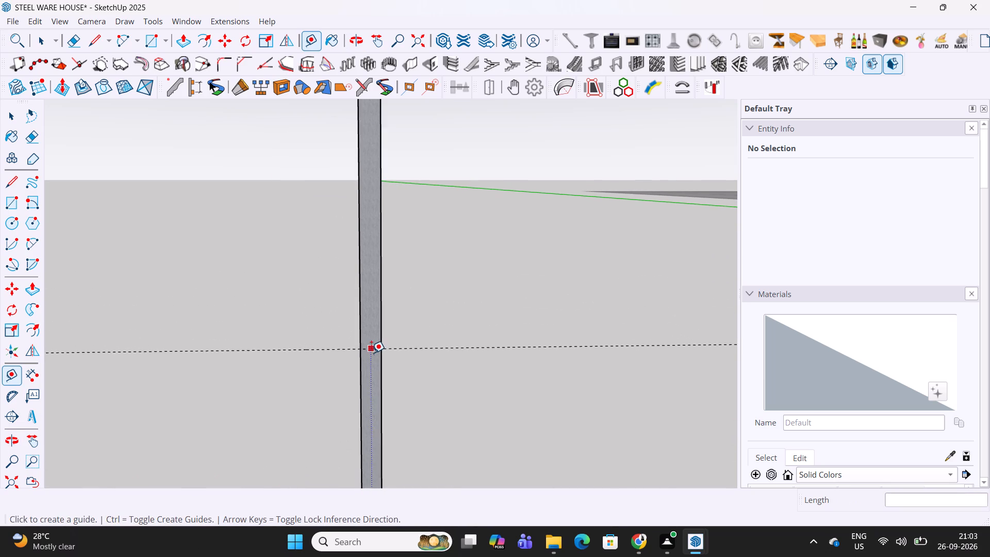
Draw a line about 6 mm long across the web along the mid-height guide.
{"action": "key", "text": "l"}
{"action": "left_click", "coordinate": [358, 351]}
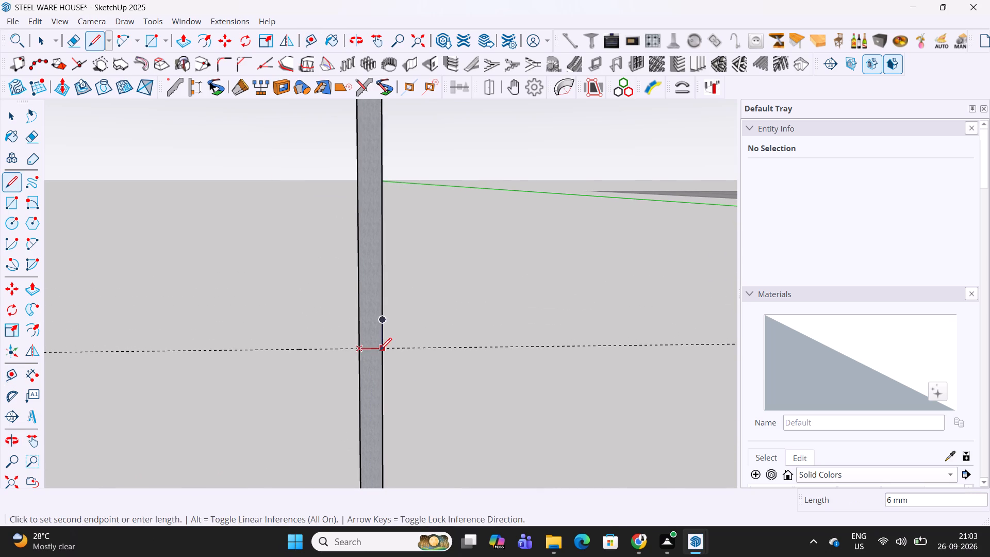
{"action": "left_click", "coordinate": [379, 351]}
{"action": "key", "text": "space"}
Erase all edges of the I-beam profile below the mid-height line, including the bottom flange and its base edge.
{"action": "scroll", "coordinate": [432, 335], "scroll_direction": "down", "scroll_amount": 6}
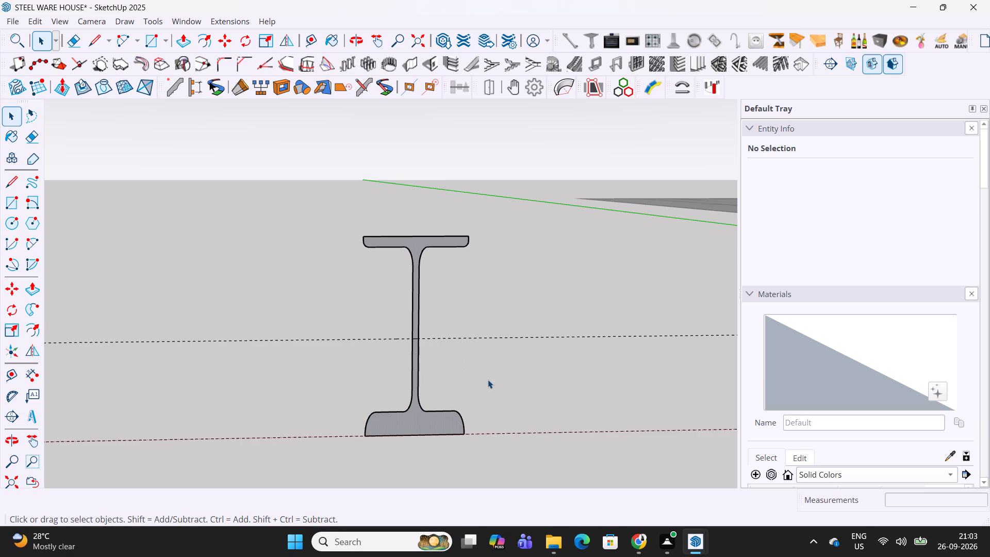
{"action": "key", "text": "e"}
{"action": "left_click_drag", "start_coordinate": [464, 356], "coordinate": [374, 380]}
{"action": "left_click_drag", "start_coordinate": [468, 400], "coordinate": [388, 415]}
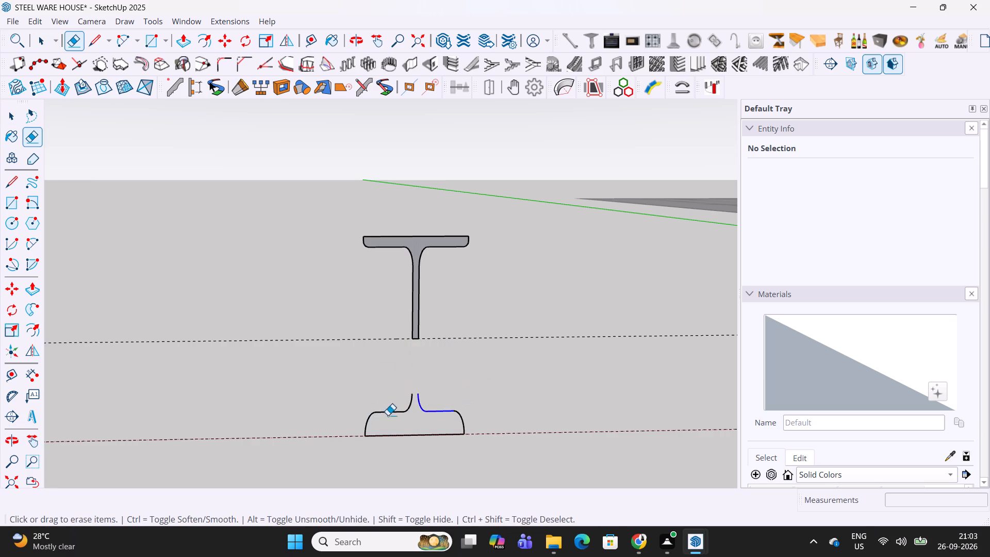
{"action": "left_click_drag", "start_coordinate": [388, 415], "coordinate": [362, 420]}
{"action": "left_click_drag", "start_coordinate": [420, 399], "coordinate": [392, 421]}
{"action": "left_click_drag", "start_coordinate": [476, 406], "coordinate": [439, 425]}
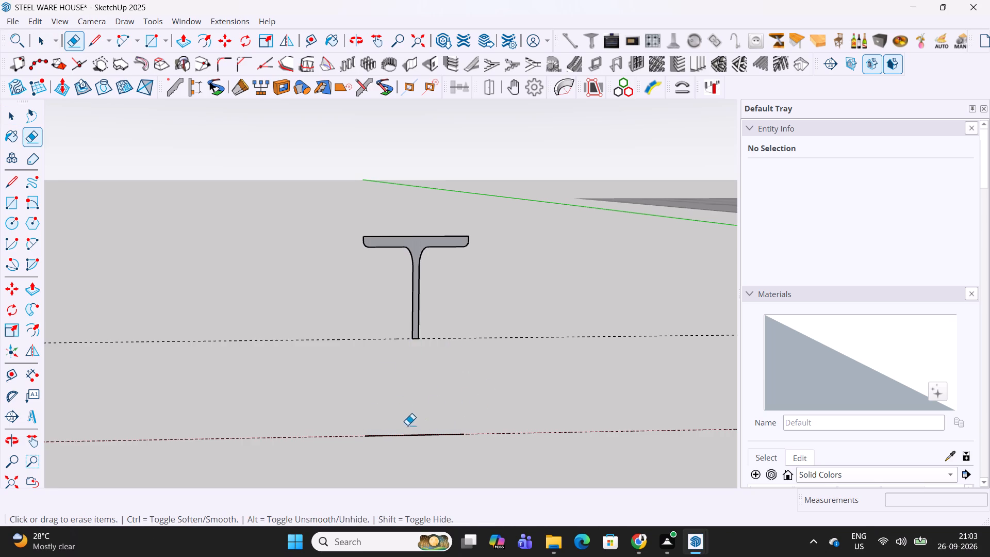
{"action": "left_click_drag", "start_coordinate": [407, 425], "coordinate": [412, 447]}
Place a guide 100 mm below the mid-height guide to mark the profile's base.
{"action": "key", "text": "t"}
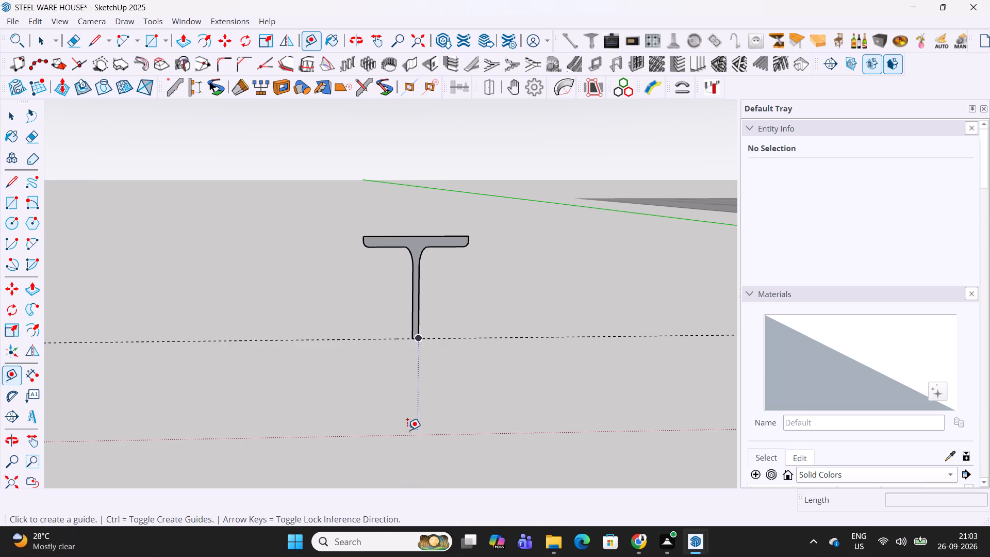
{"action": "left_click", "coordinate": [455, 337]}
{"action": "left_click", "coordinate": [459, 435]}
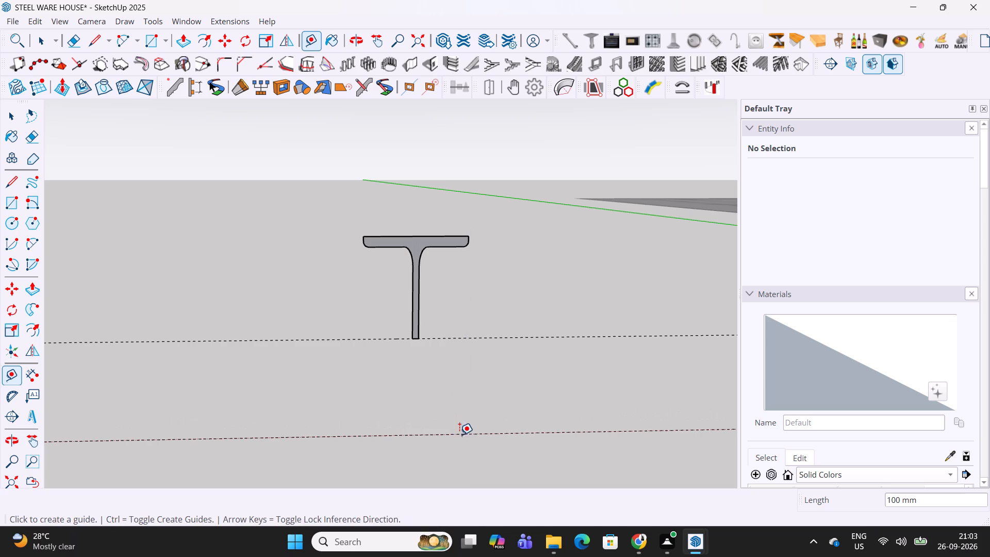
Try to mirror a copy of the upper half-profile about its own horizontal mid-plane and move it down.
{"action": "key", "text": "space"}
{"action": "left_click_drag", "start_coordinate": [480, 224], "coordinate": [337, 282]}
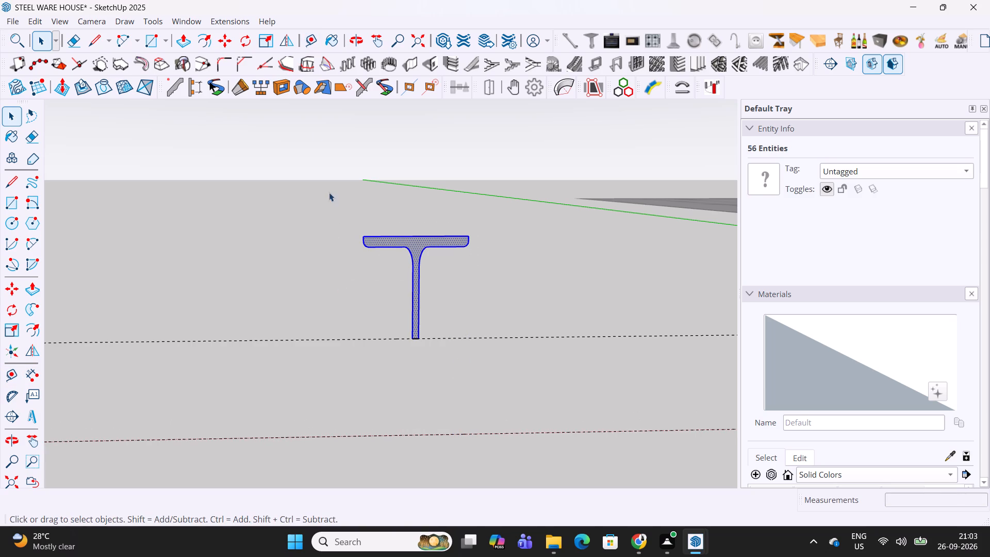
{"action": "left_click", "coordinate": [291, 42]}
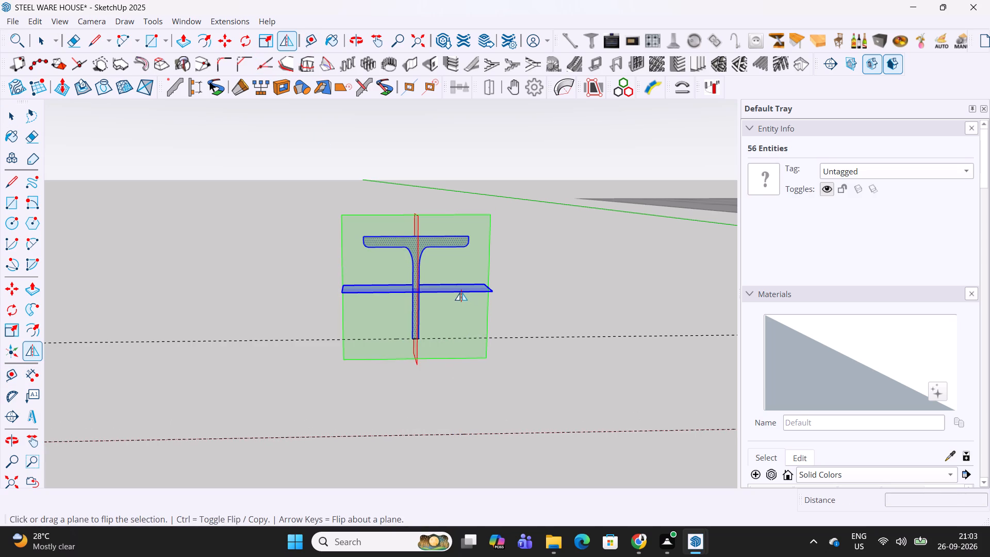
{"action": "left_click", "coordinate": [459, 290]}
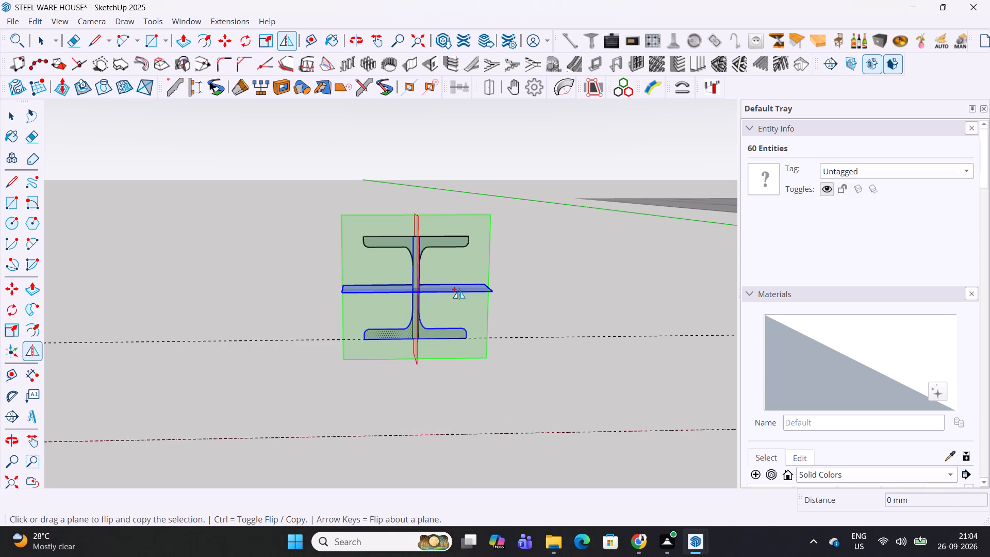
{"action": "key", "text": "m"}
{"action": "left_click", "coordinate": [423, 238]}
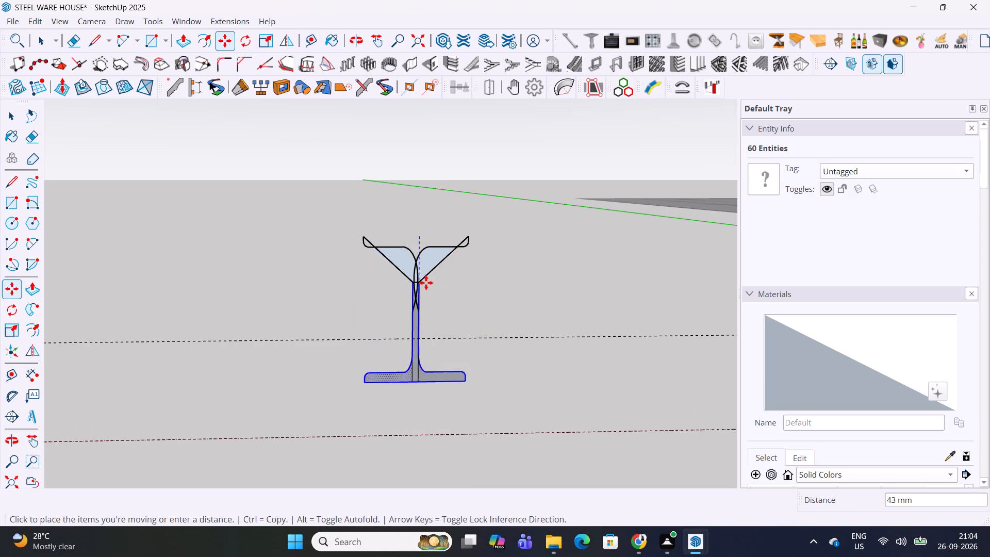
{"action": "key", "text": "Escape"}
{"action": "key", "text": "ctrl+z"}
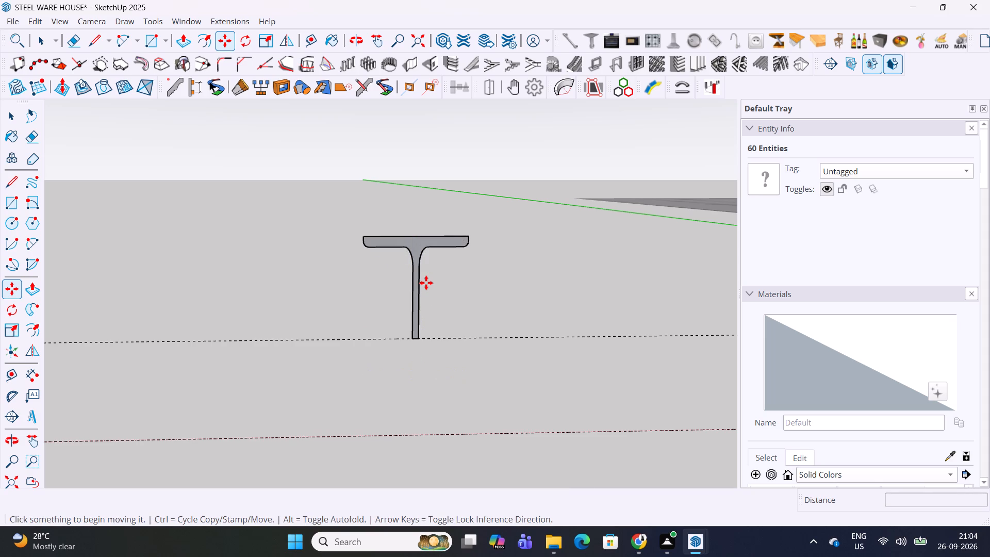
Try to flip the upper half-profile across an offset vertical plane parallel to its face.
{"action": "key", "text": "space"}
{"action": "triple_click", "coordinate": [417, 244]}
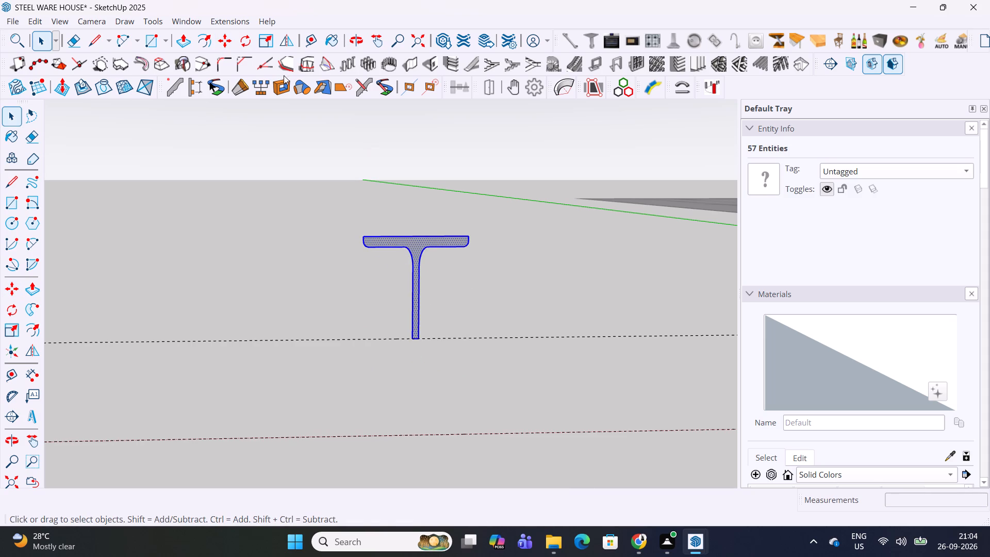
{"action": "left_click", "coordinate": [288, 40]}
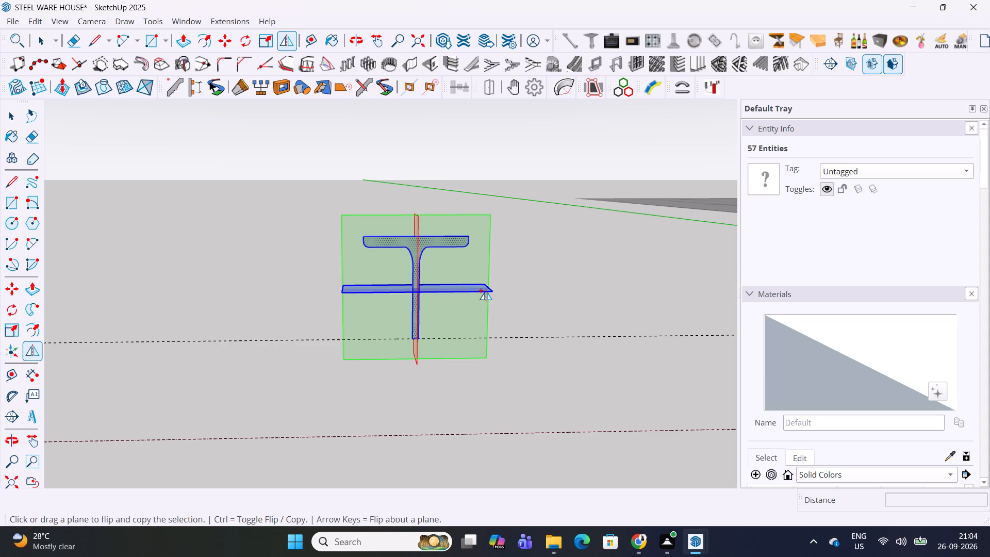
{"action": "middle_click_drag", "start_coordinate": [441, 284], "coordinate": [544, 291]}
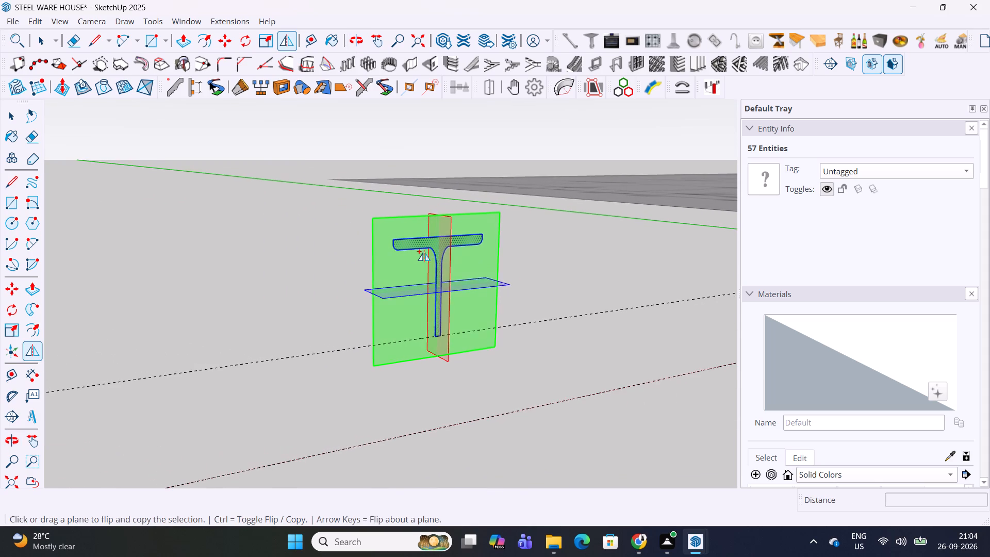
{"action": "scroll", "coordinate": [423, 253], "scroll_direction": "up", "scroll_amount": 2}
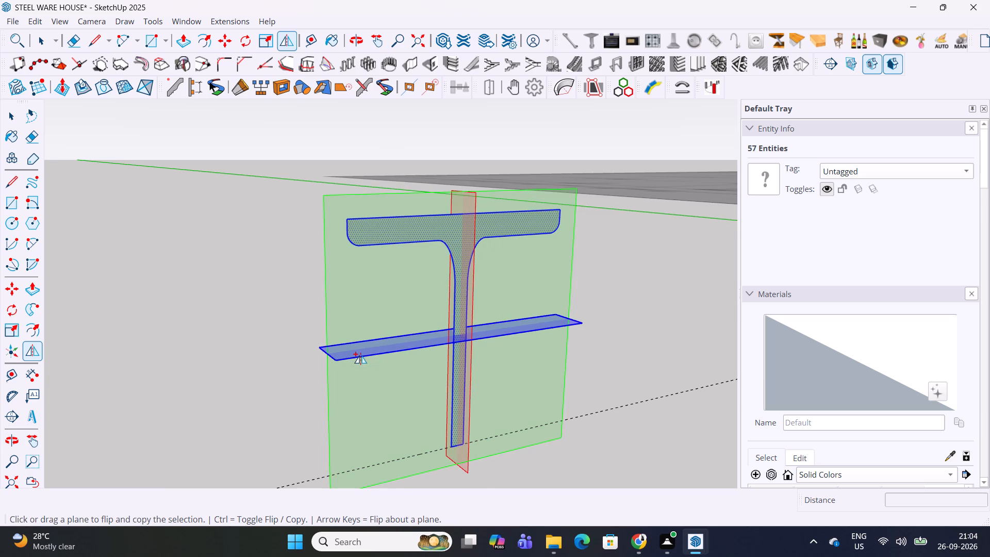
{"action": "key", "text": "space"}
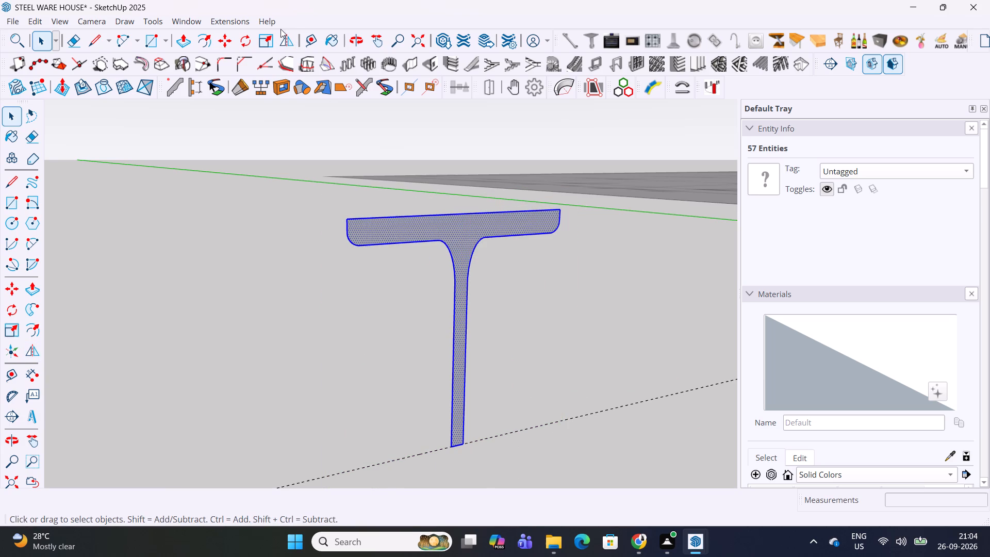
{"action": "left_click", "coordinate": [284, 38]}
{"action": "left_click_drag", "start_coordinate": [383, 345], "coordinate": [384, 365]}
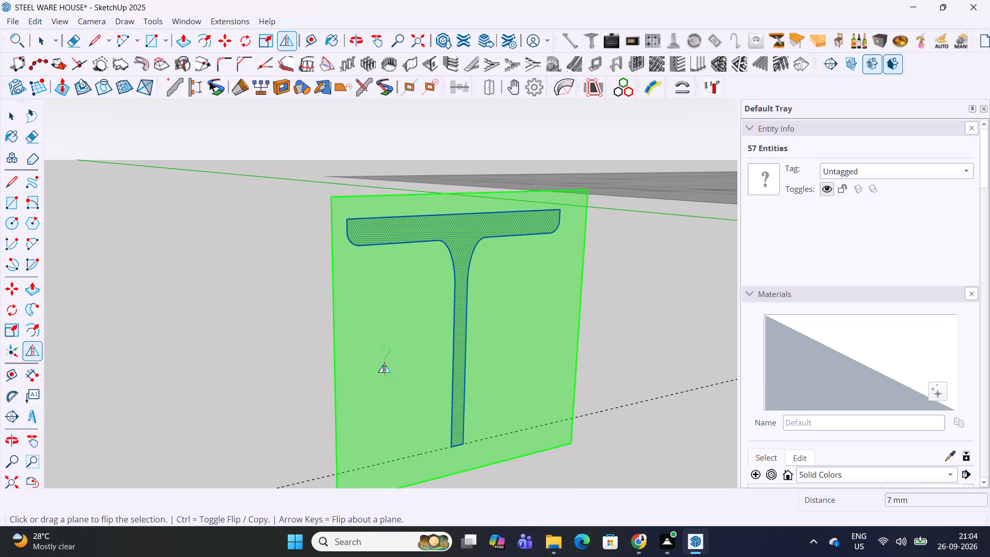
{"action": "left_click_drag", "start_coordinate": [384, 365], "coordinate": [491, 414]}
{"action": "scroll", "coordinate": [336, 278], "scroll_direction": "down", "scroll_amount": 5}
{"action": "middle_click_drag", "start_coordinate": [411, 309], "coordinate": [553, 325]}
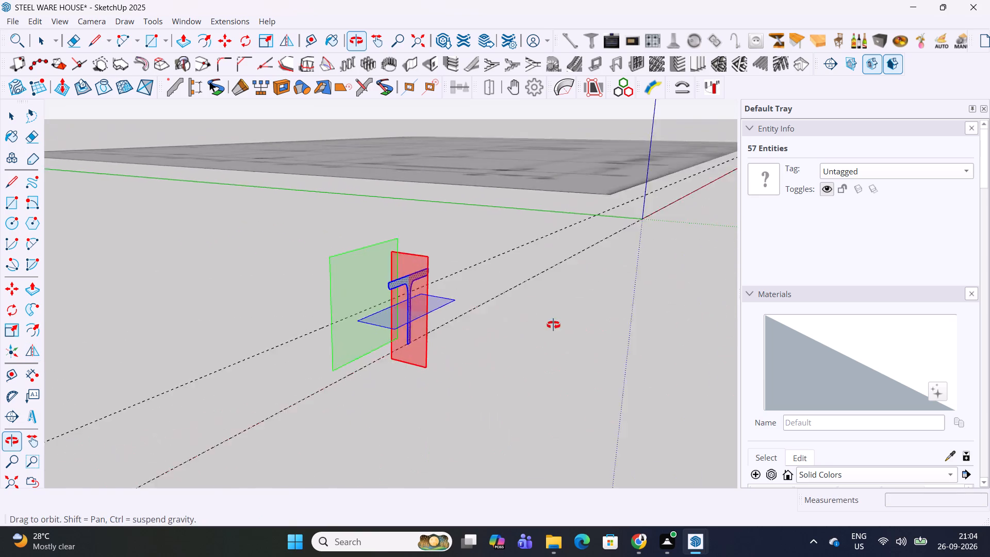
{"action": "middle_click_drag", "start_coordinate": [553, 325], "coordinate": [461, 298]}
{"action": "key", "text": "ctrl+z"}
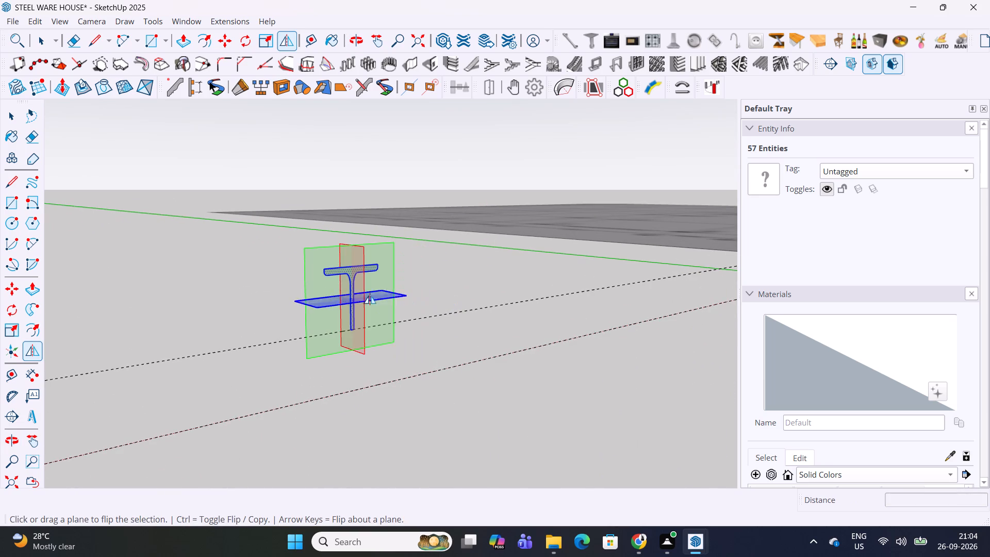
Flip a copy of the upper half-profile about the horizontal plane offset 50 mm down to the mid-height guide.
{"action": "left_click_drag", "start_coordinate": [336, 304], "coordinate": [340, 332]}
{"action": "middle_click_drag", "start_coordinate": [369, 325], "coordinate": [305, 308]}
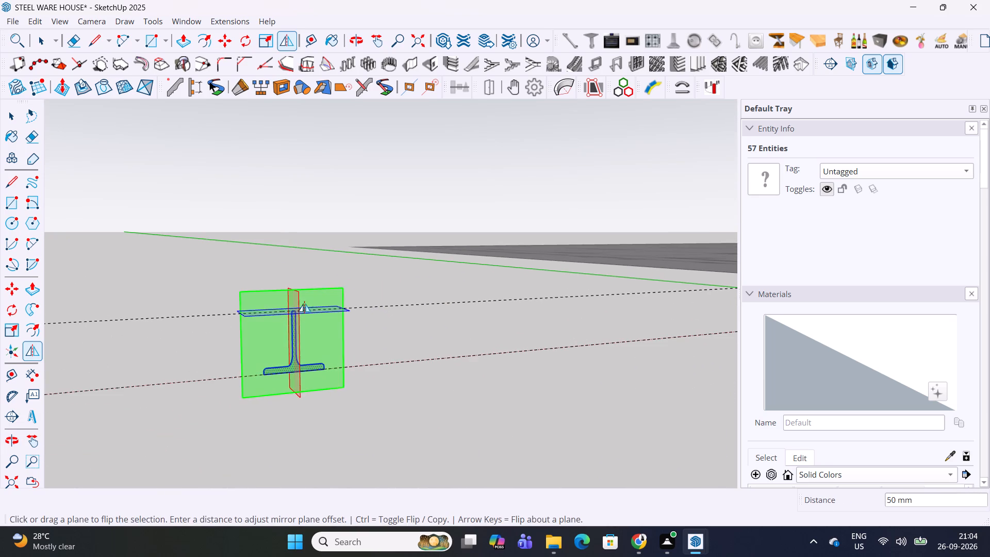
{"action": "scroll", "coordinate": [300, 301], "scroll_direction": "up", "scroll_amount": 1}
{"action": "middle_click_drag", "start_coordinate": [300, 301], "coordinate": [353, 308]}
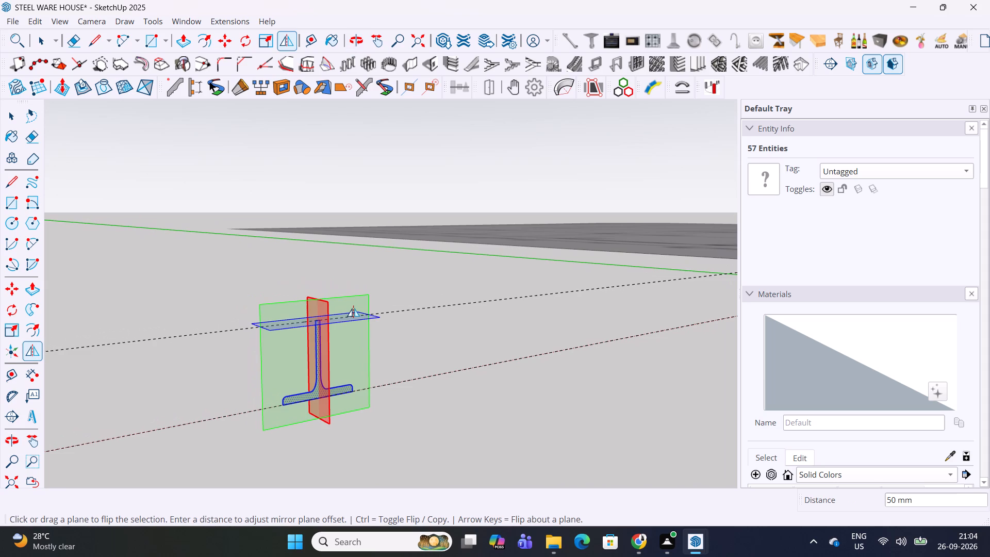
{"action": "middle_click_drag", "start_coordinate": [376, 308], "coordinate": [285, 311]}
{"action": "key", "text": "space"}
Erase the seam line across the web and the mid-height guide to merge the two halves.
{"action": "scroll", "coordinate": [274, 314], "scroll_direction": "up", "scroll_amount": 10}
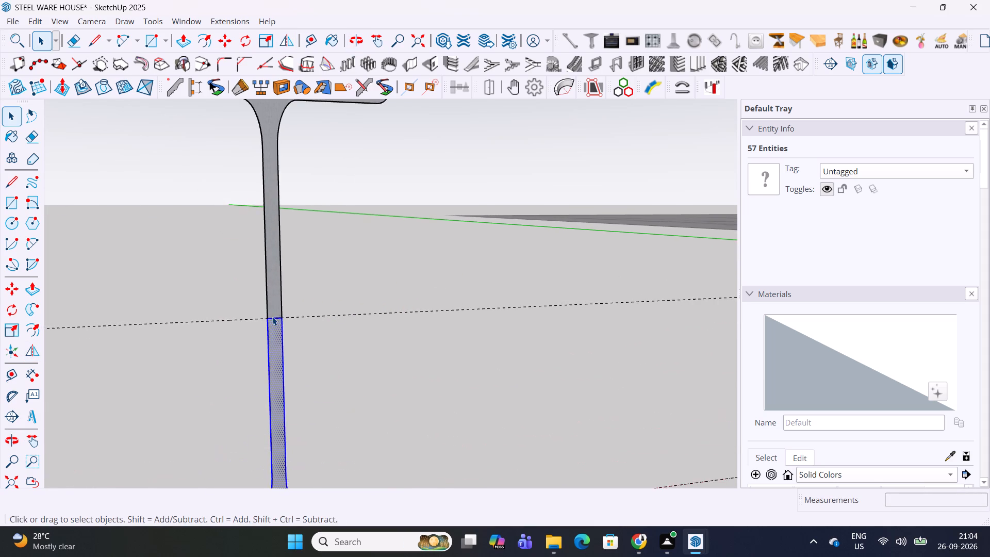
{"action": "scroll", "coordinate": [272, 317], "scroll_direction": "up", "scroll_amount": 6}
{"action": "key", "text": "e"}
{"action": "left_click_drag", "start_coordinate": [277, 292], "coordinate": [273, 338]}
{"action": "scroll", "coordinate": [320, 303], "scroll_direction": "down", "scroll_amount": 8}
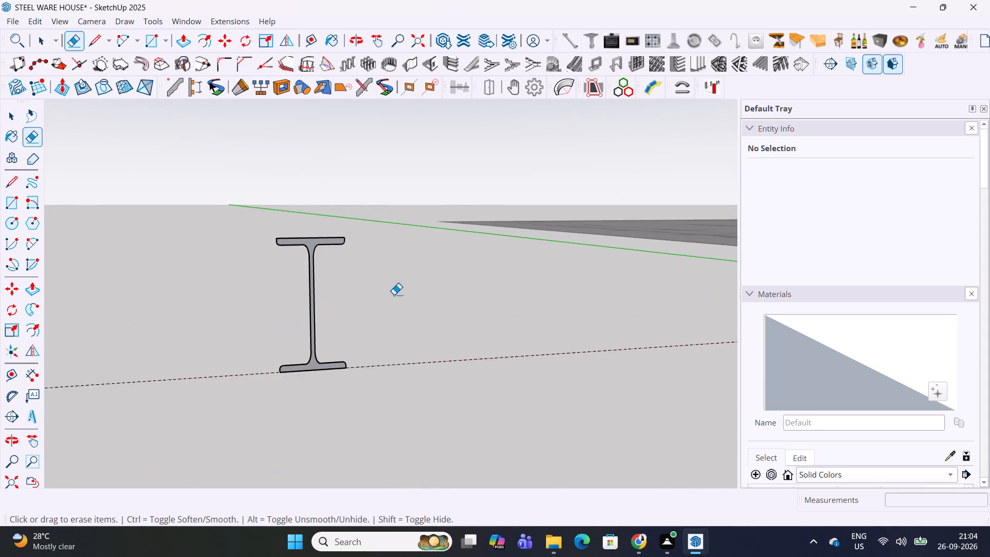
Copy the complete I-beam profile sideways along the base guide, using its bottom flange's lower corner as base point.
{"action": "scroll", "coordinate": [394, 294], "scroll_direction": "down", "scroll_amount": 1}
{"action": "middle_click_drag", "start_coordinate": [400, 301], "coordinate": [315, 291]}
{"action": "scroll", "coordinate": [343, 341], "scroll_direction": "up", "scroll_amount": 11}
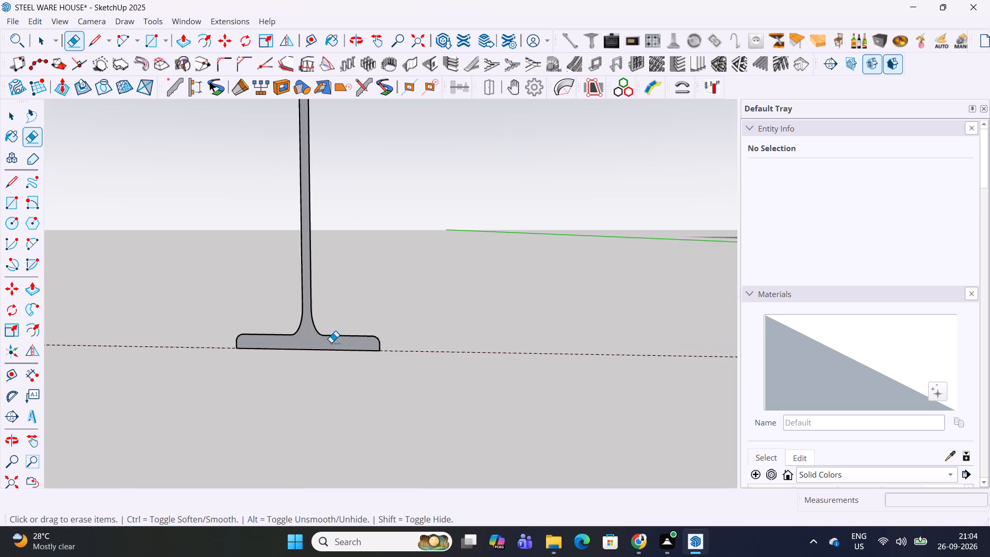
{"action": "middle_click_drag", "start_coordinate": [304, 342], "coordinate": [332, 345]}
{"action": "key", "text": "space"}
{"action": "triple_click", "coordinate": [311, 340]}
{"action": "key", "text": "m"}
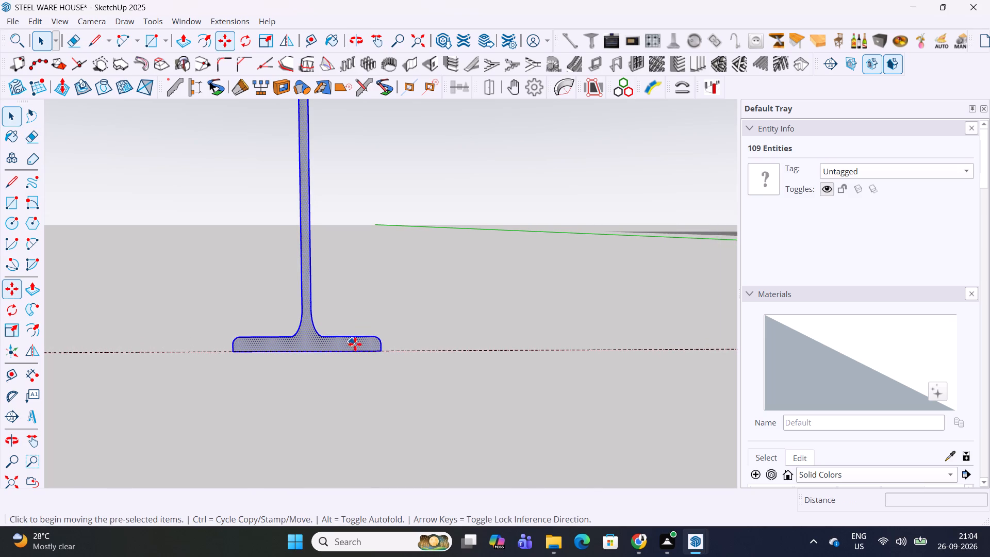
{"action": "left_click", "coordinate": [379, 352]}
{"action": "scroll", "coordinate": [379, 352], "scroll_direction": "down", "scroll_amount": 5}
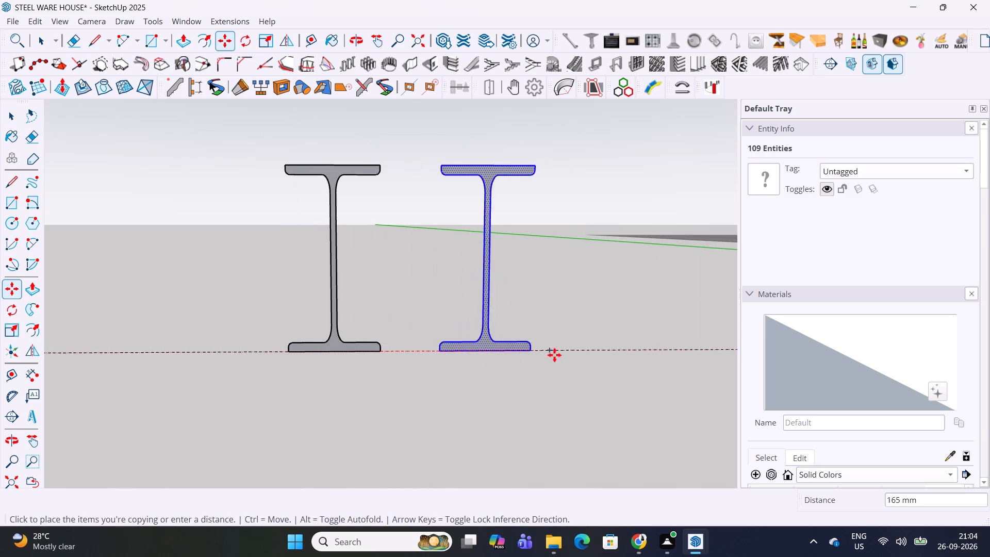
{"action": "left_click", "coordinate": [614, 355]}
{"action": "middle_click_drag", "start_coordinate": [612, 354], "coordinate": [492, 354], "text": "shift"}
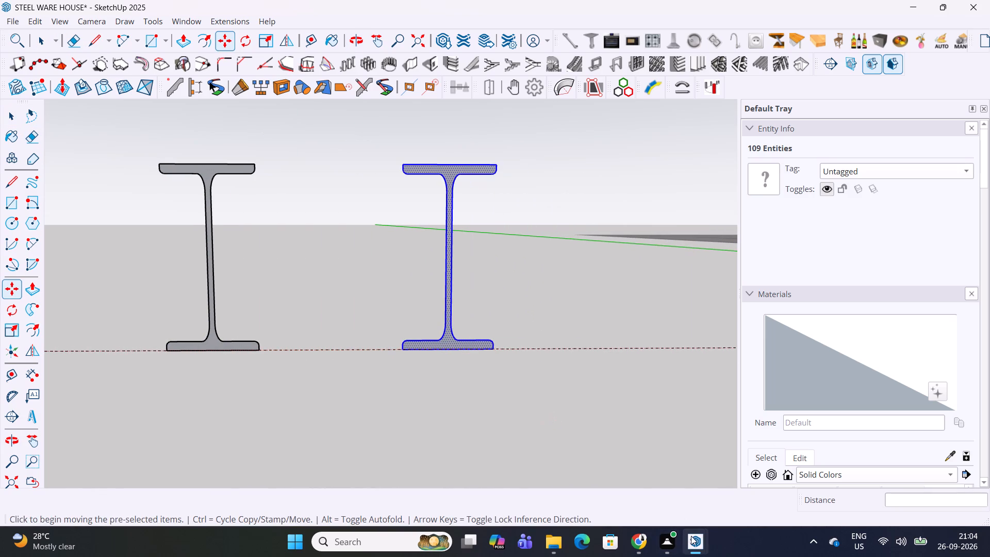
Switch to Chrome to check the ISMB 250 row in the steel tables and the BP2 column detail, returning to SketchUp.
{"action": "left_click", "coordinate": [638, 543]}
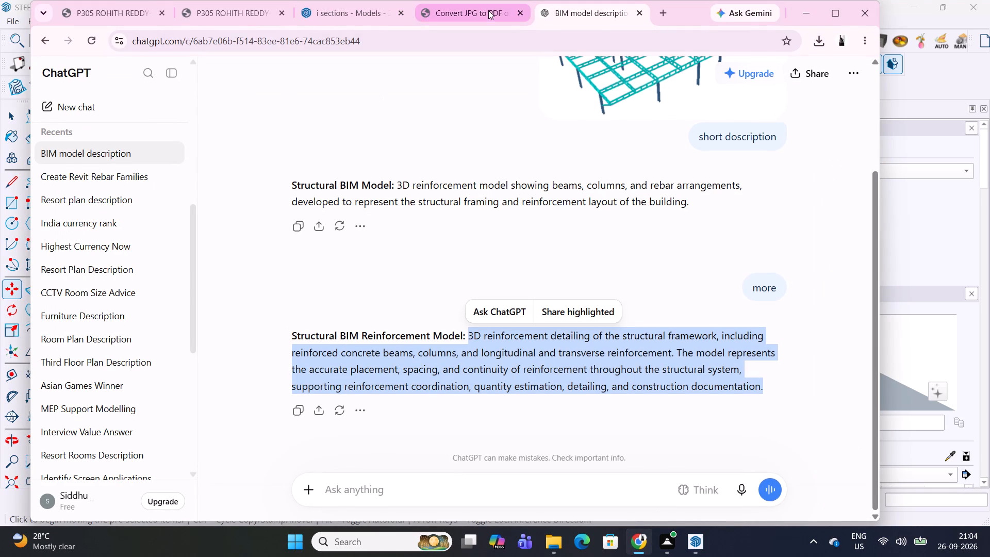
{"action": "left_click", "coordinate": [488, 10]}
{"action": "scroll", "coordinate": [377, 328], "scroll_direction": "down", "scroll_amount": 1}
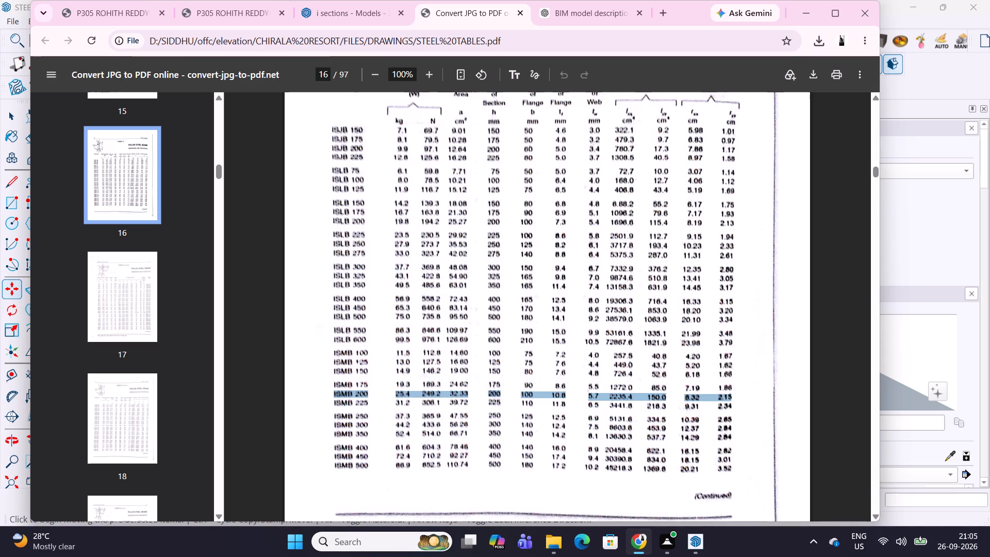
{"action": "left_click_drag", "start_coordinate": [333, 417], "coordinate": [677, 418]}
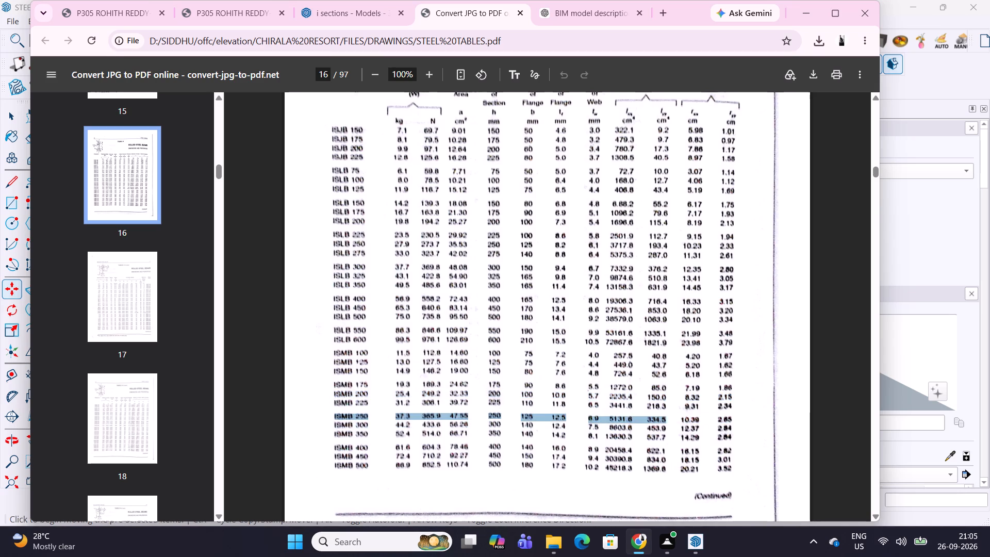
{"action": "left_click_drag", "start_coordinate": [677, 418], "coordinate": [731, 418]}
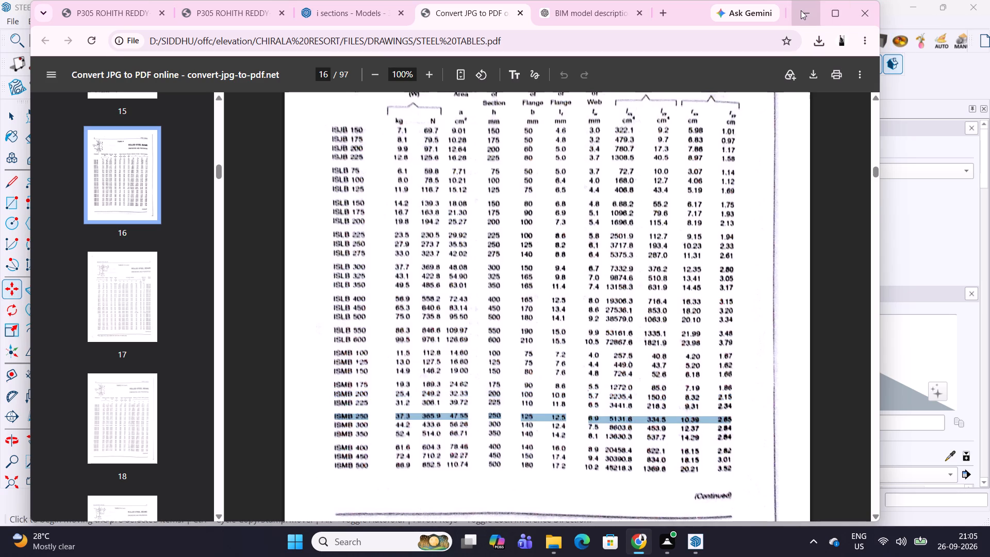
{"action": "left_click", "coordinate": [804, 12]}
{"action": "left_click", "coordinate": [643, 534]}
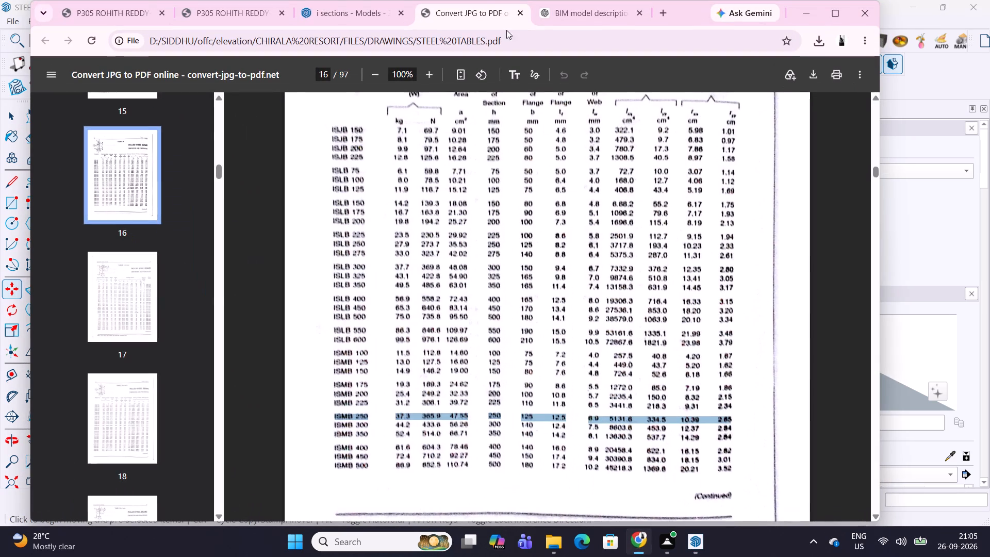
{"action": "left_click", "coordinate": [246, 13]}
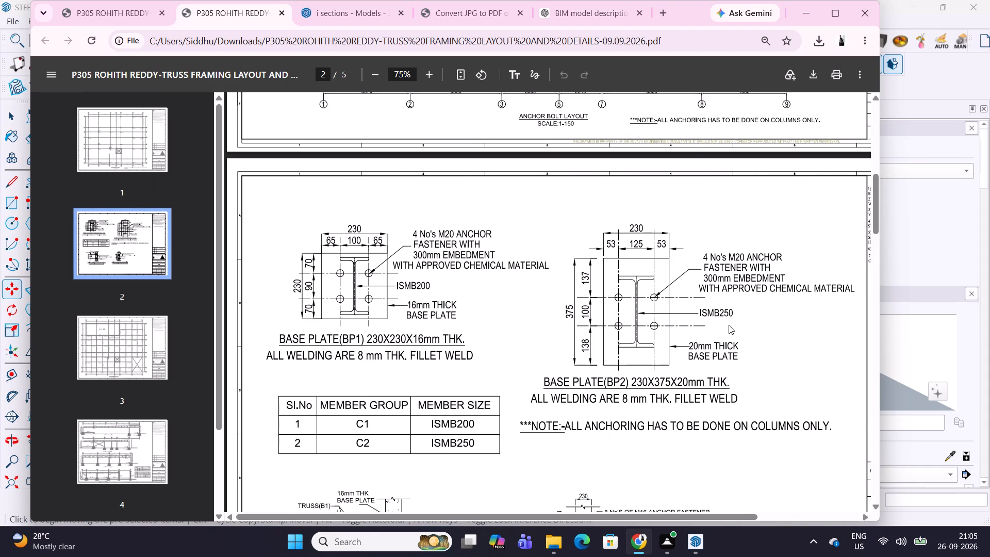
{"action": "left_click", "coordinate": [474, 12]}
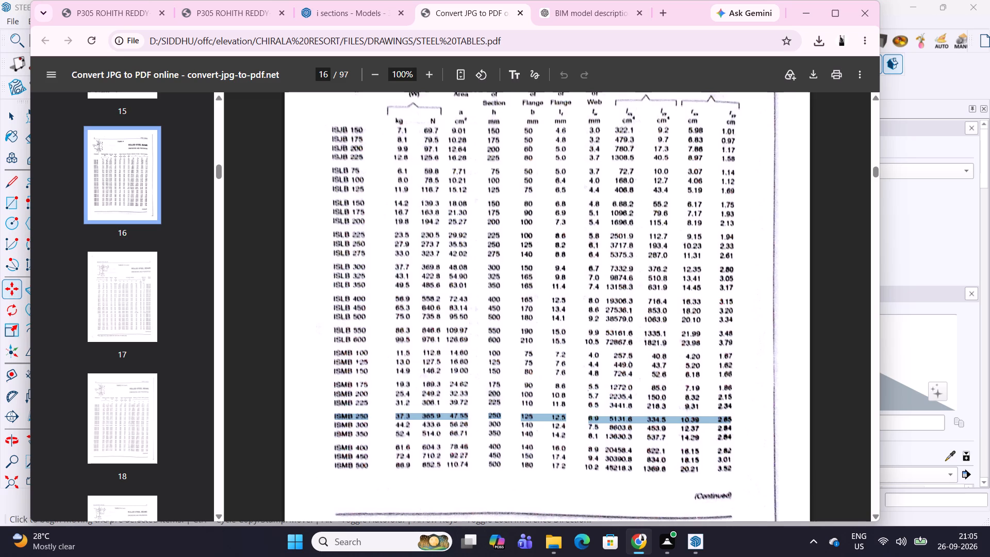
{"action": "left_click", "coordinate": [807, 15]}
{"action": "scroll", "coordinate": [444, 335], "scroll_direction": "up", "scroll_amount": 1}
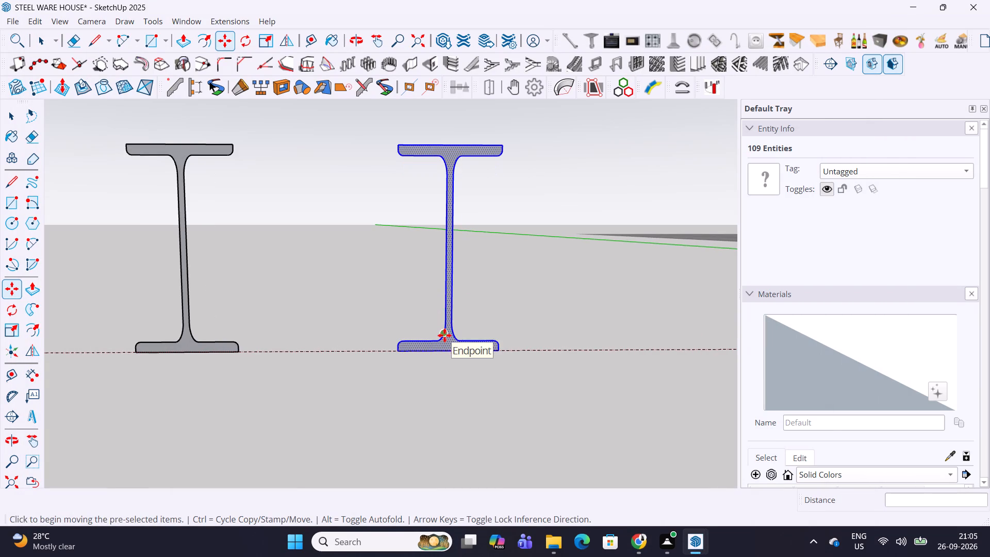
Place a horizontal guide 250 mm above the copied profile's bottom edge.
{"action": "middle_click_drag", "start_coordinate": [445, 338], "coordinate": [441, 438], "text": "shift"}
{"action": "middle_click_drag", "start_coordinate": [441, 438], "coordinate": [440, 426]}
{"action": "scroll", "coordinate": [445, 404], "scroll_direction": "up", "scroll_amount": 1}
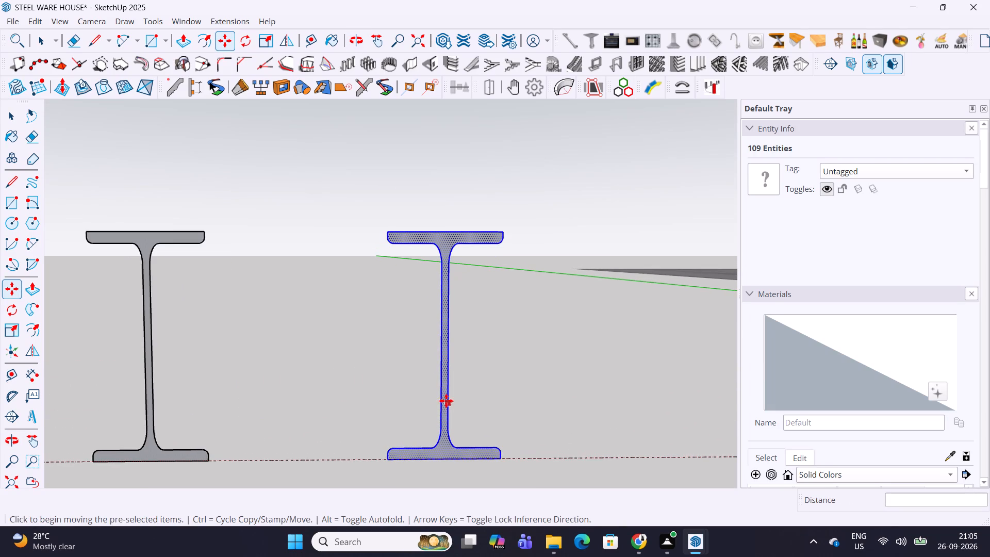
{"action": "scroll", "coordinate": [448, 398], "scroll_direction": "up", "scroll_amount": 1}
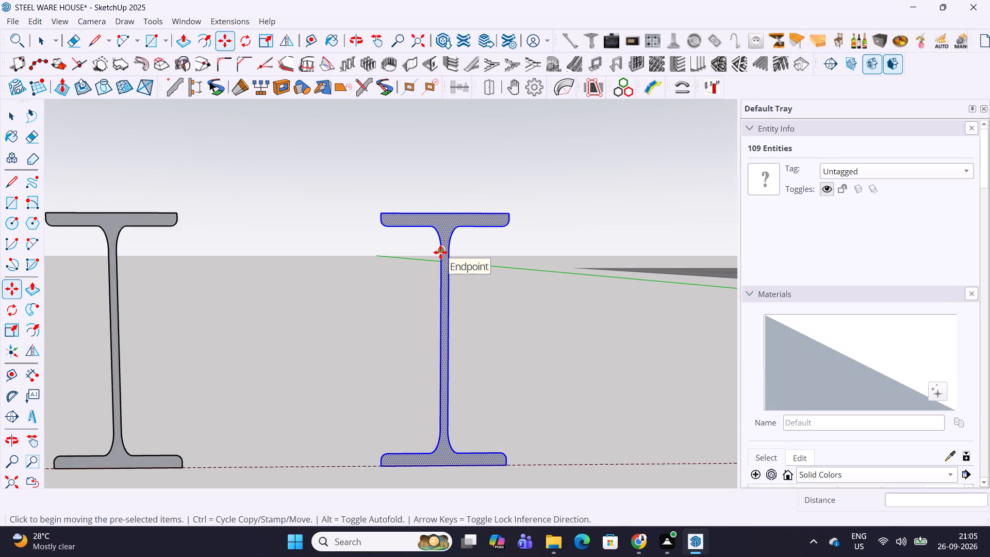
{"action": "middle_click_drag", "start_coordinate": [438, 273], "coordinate": [438, 274]}
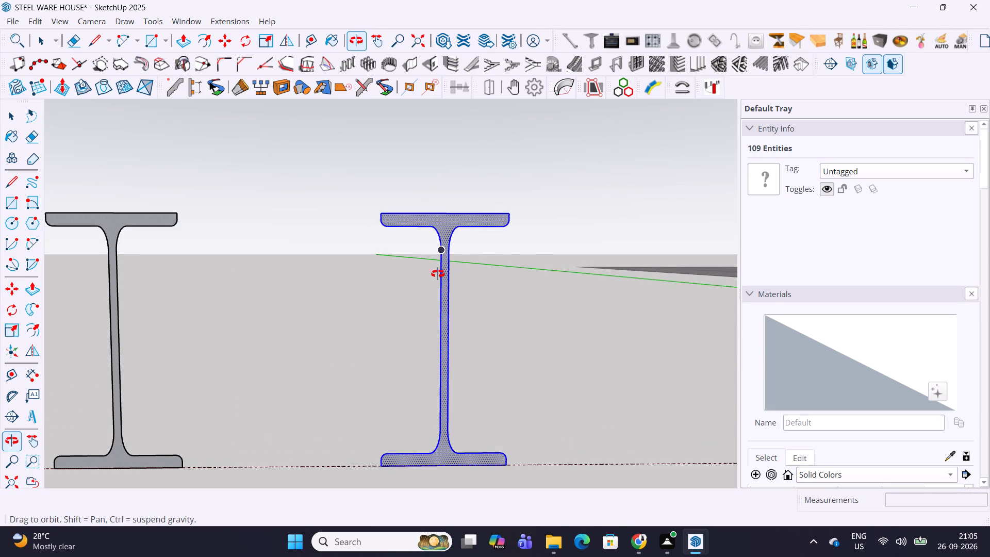
{"action": "middle_click_drag", "start_coordinate": [438, 274], "coordinate": [439, 333]}
{"action": "key", "text": "t"}
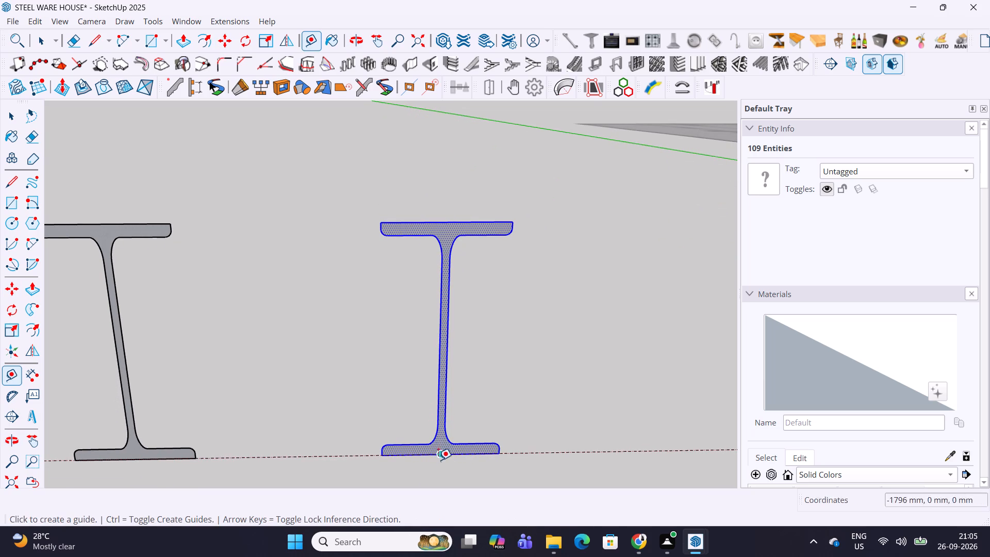
{"action": "left_click", "coordinate": [440, 457]}
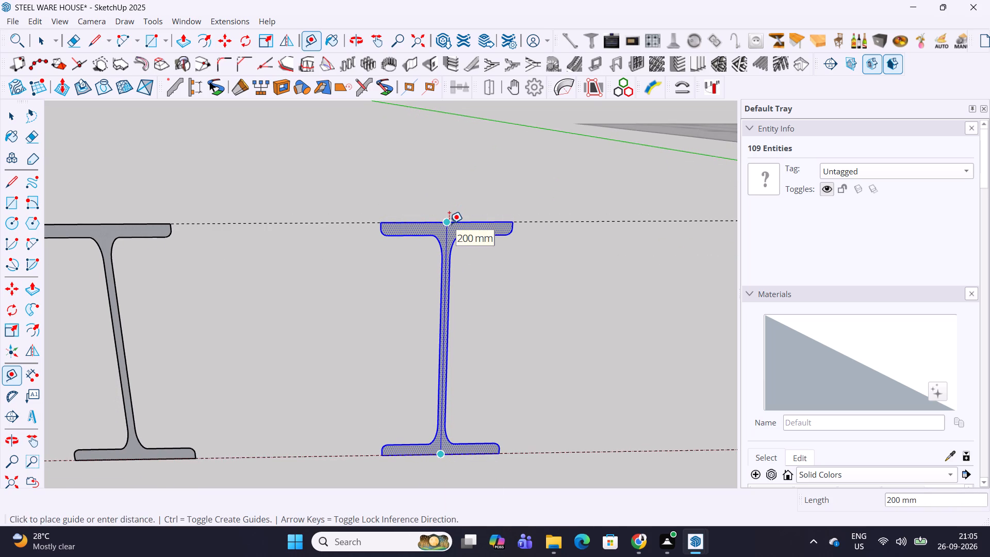
{"action": "type", "text": "250"}
{"action": "key", "text": "Return"}
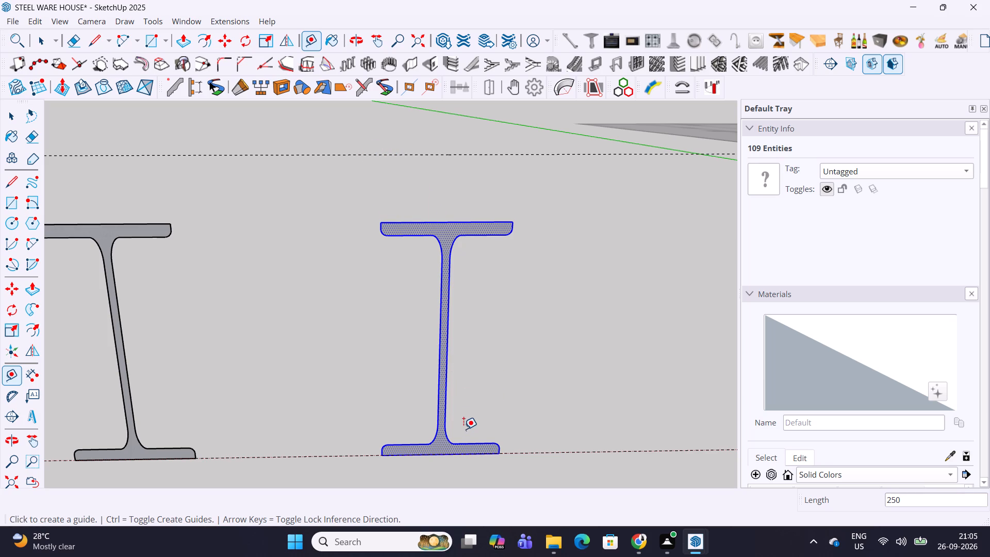
Add a vertical guide at the copied profile's outer flange tip and another offset 125 mm across the profile.
{"action": "left_click", "coordinate": [450, 315]}
{"action": "left_click", "coordinate": [512, 221]}
{"action": "left_click", "coordinate": [517, 185]}
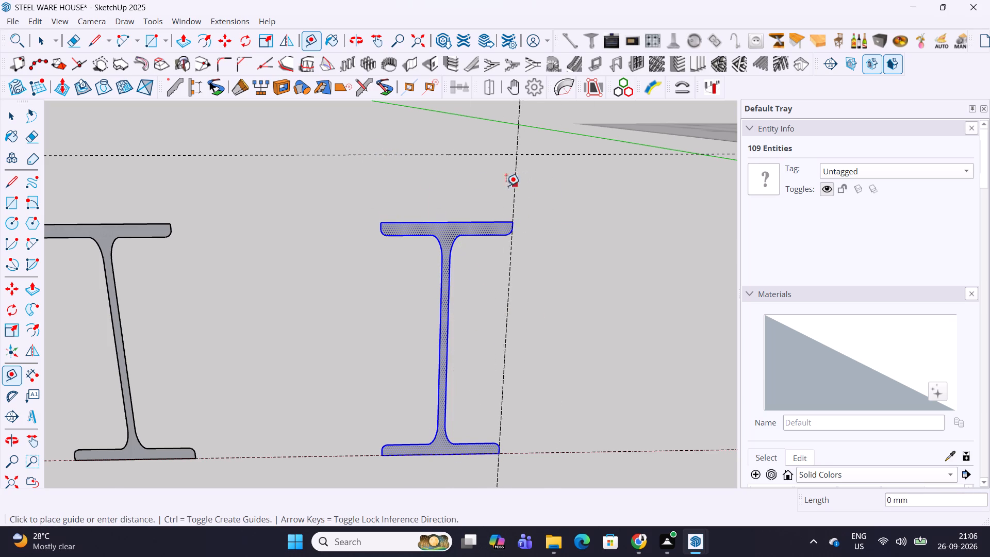
{"action": "type", "text": "125"}
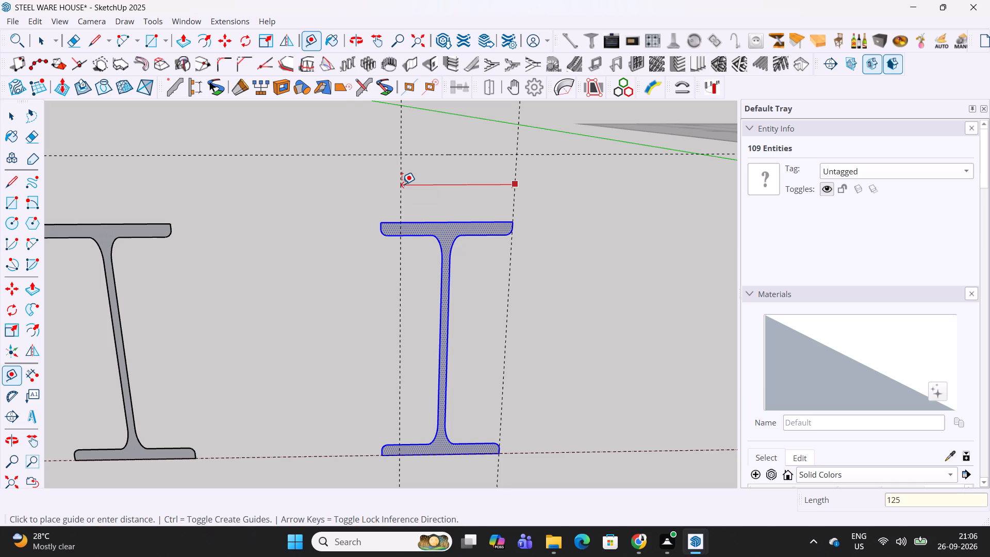
{"action": "key", "text": "Return"}
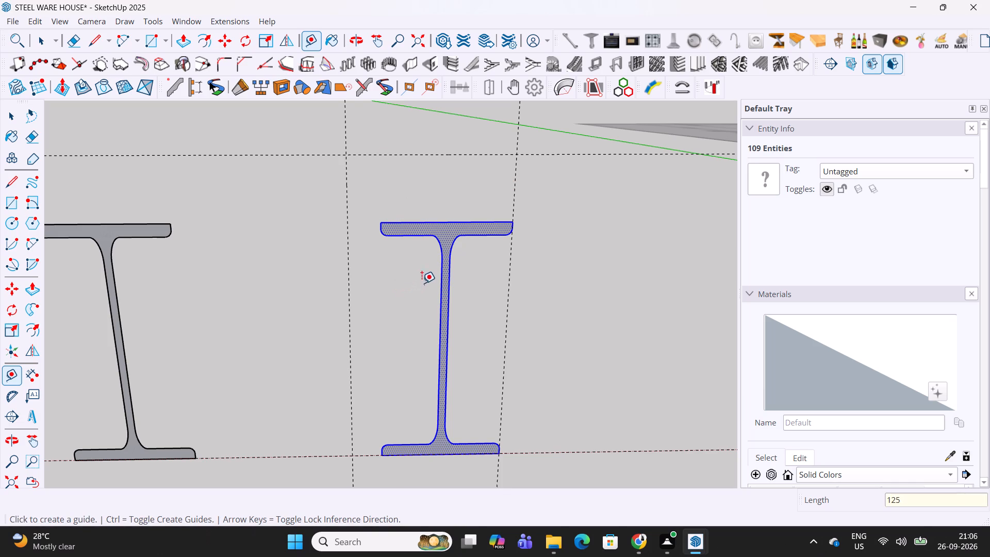
Scale the copied profile by 1.25 in width and 1.25 in height so it meets the 125 mm and 250 mm guides.
{"action": "key", "text": "s"}
{"action": "left_click", "coordinate": [384, 347]}
{"action": "left_click", "coordinate": [350, 346]}
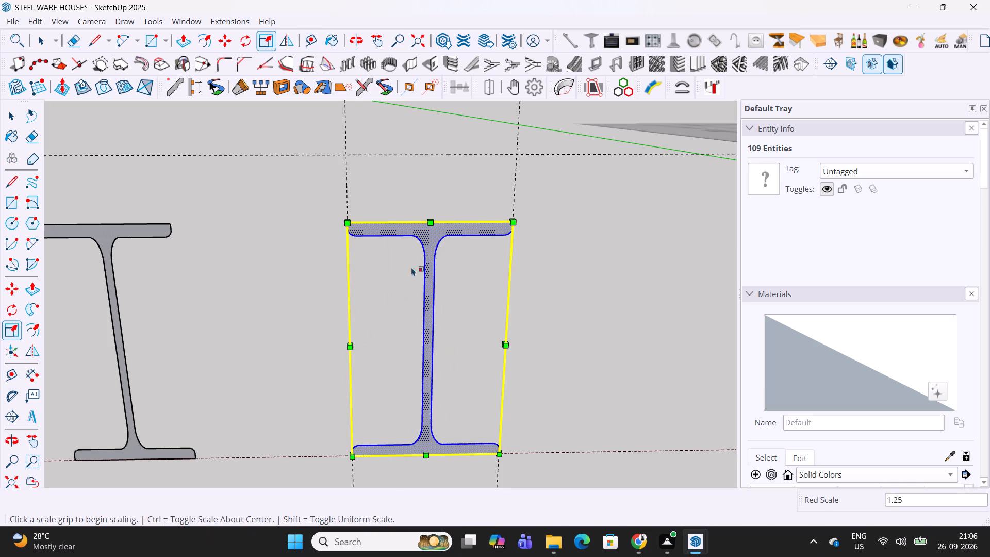
{"action": "left_click", "coordinate": [428, 222]}
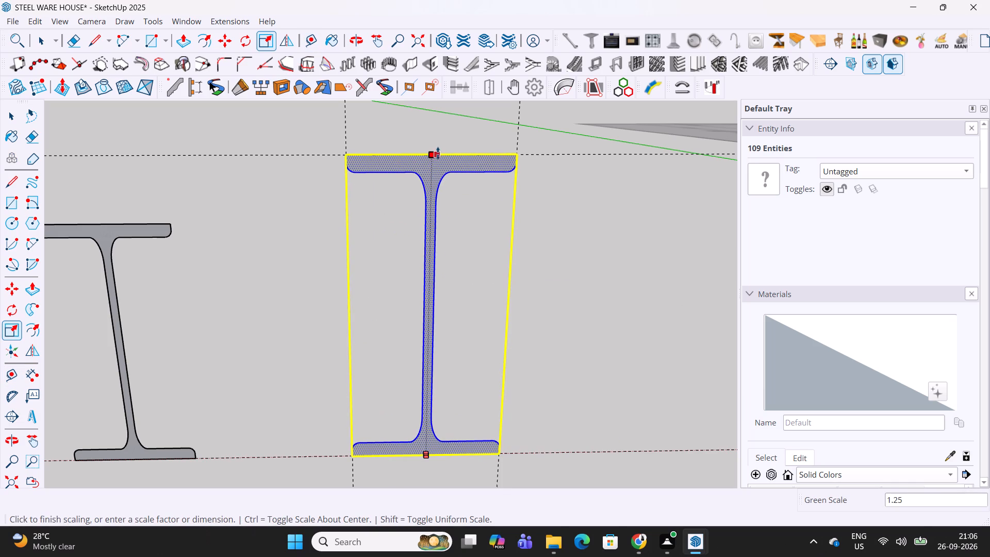
{"action": "left_click", "coordinate": [439, 154]}
Measure the enlarged profile's web thickness and overall height.
{"action": "key", "text": "t"}
{"action": "scroll", "coordinate": [397, 161], "scroll_direction": "up", "scroll_amount": 4}
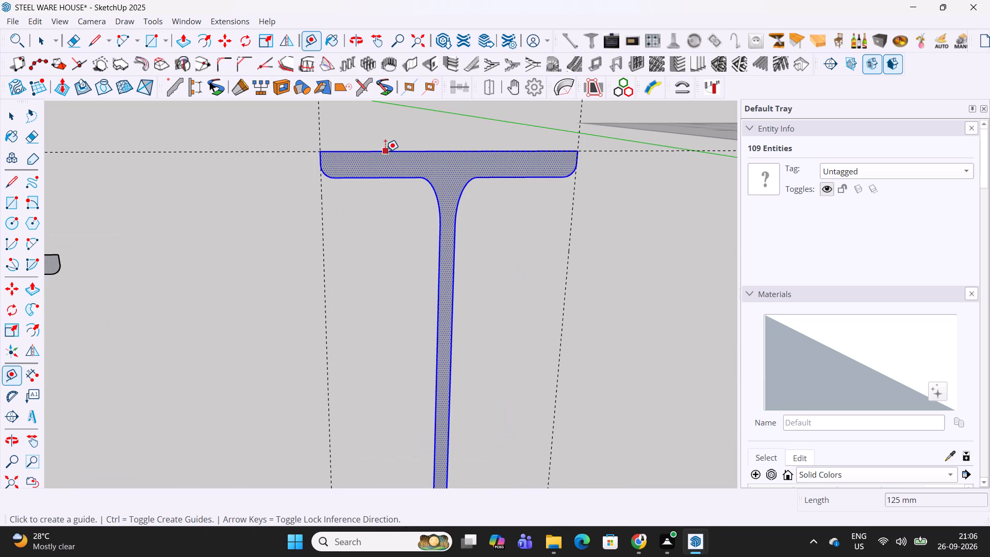
{"action": "left_click", "coordinate": [385, 152]}
{"action": "key", "text": "Escape"}
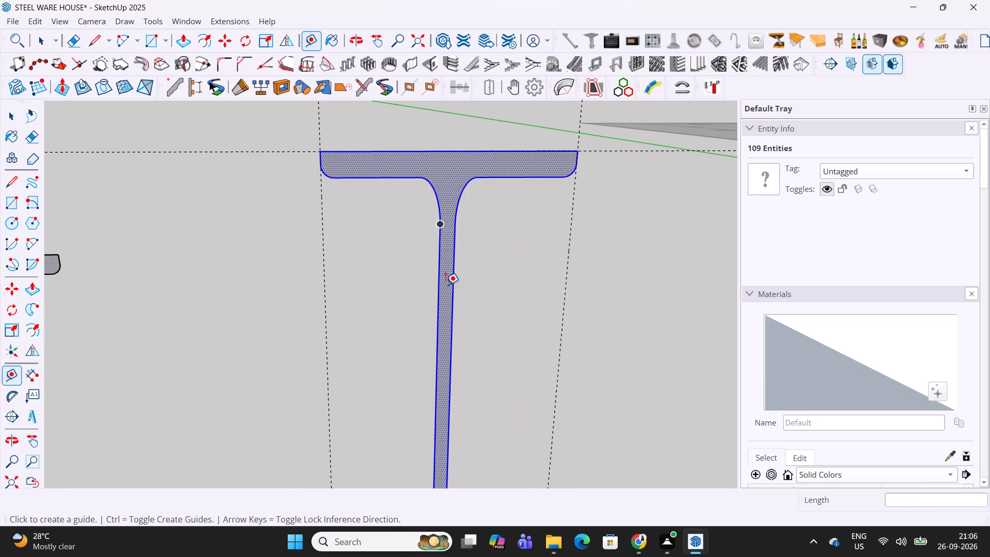
{"action": "left_click", "coordinate": [437, 285]}
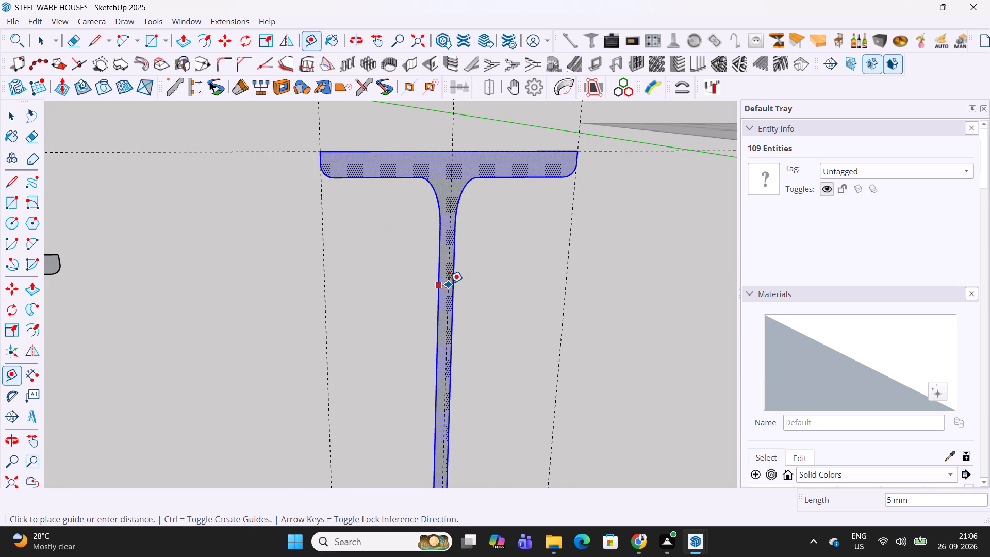
{"action": "key", "text": "Escape"}
{"action": "scroll", "coordinate": [485, 112], "scroll_direction": "down", "scroll_amount": 5}
{"action": "key", "text": "space"}
{"action": "left_click", "coordinate": [506, 153]}
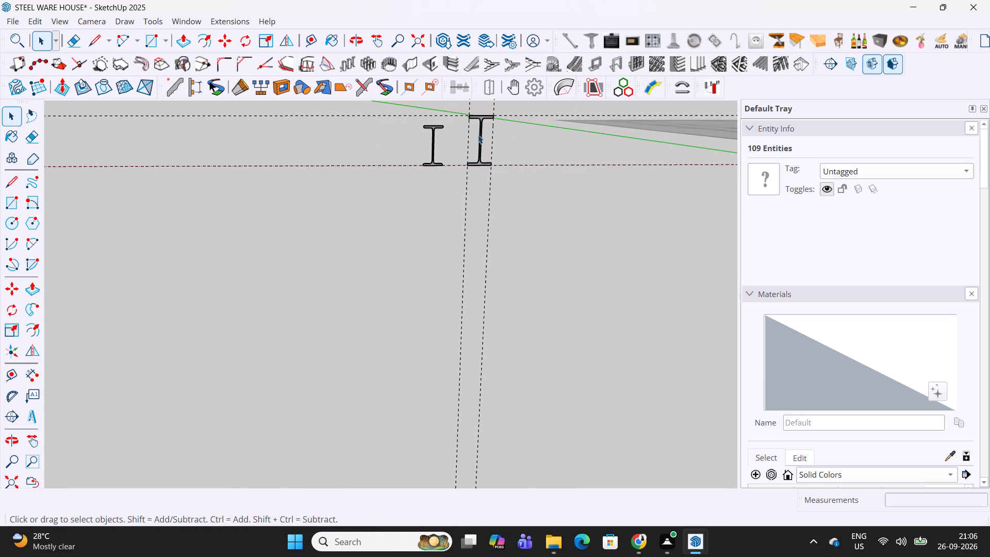
{"action": "scroll", "coordinate": [477, 150], "scroll_direction": "up", "scroll_amount": 10}
{"action": "middle_click_drag", "start_coordinate": [489, 178], "coordinate": [457, 312], "text": "shift"}
{"action": "key", "text": "t"}
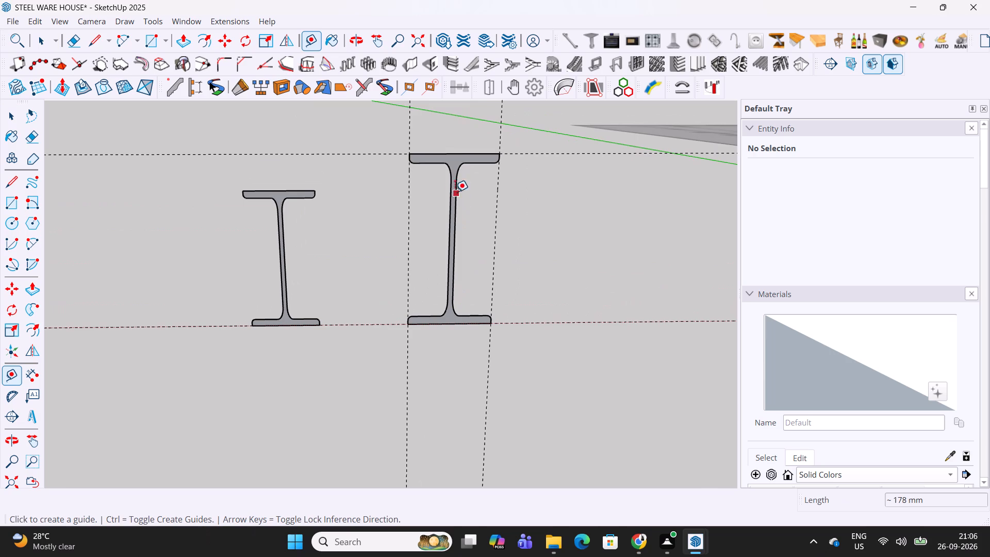
{"action": "left_click", "coordinate": [451, 153]}
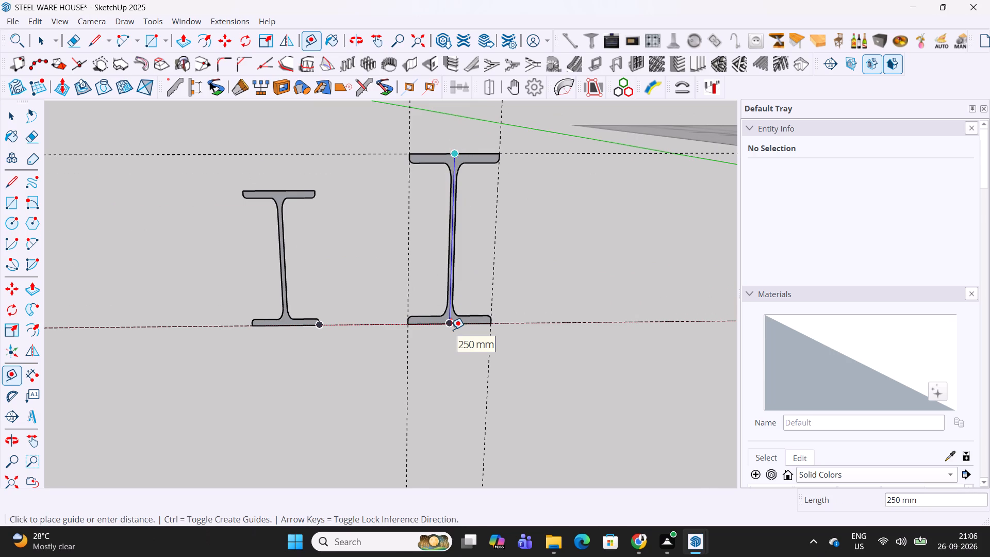
{"action": "key", "text": "space"}
{"action": "left_click", "coordinate": [590, 234]}
Delete all guides in the model.
{"action": "scroll", "coordinate": [196, 275], "scroll_direction": "down", "scroll_amount": 18}
{"action": "middle_click_drag", "start_coordinate": [533, 229], "coordinate": [327, 245], "text": "shift"}
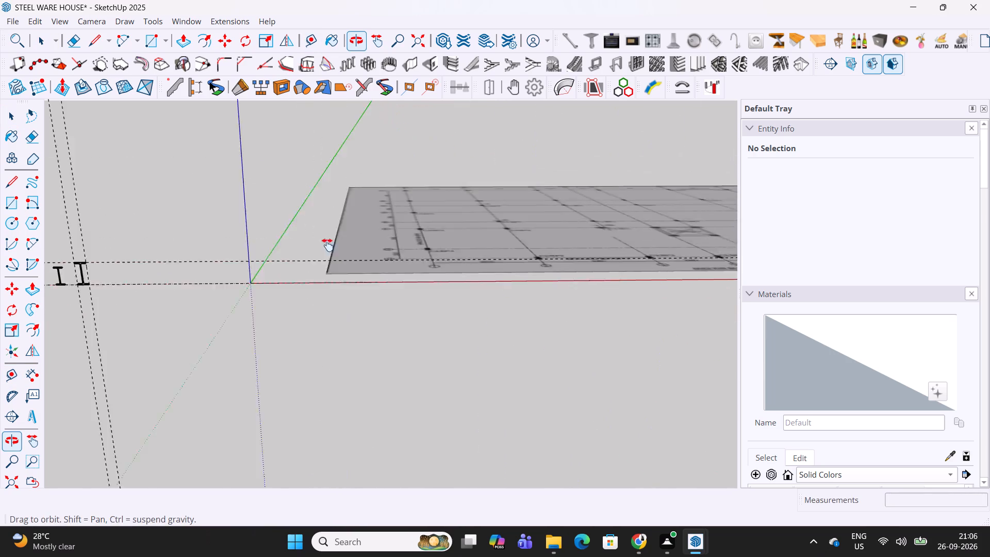
{"action": "middle_click_drag", "start_coordinate": [327, 245], "coordinate": [158, 271], "text": "shift"}
{"action": "left_click", "coordinate": [37, 26]}
{"action": "left_click", "coordinate": [71, 155]}
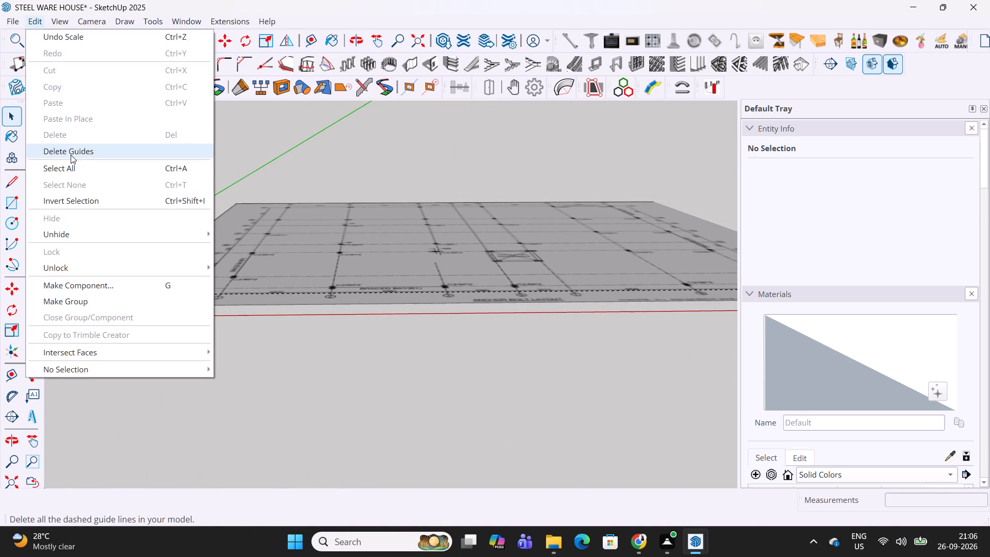
Place a guide parallel to the red axis along the layout's grid line H, about 1038 mm from the axis.
{"action": "scroll", "coordinate": [356, 232], "scroll_direction": "down", "scroll_amount": 7}
{"action": "middle_click_drag", "start_coordinate": [444, 209], "coordinate": [446, 449]}
{"action": "middle_click_drag", "start_coordinate": [490, 221], "coordinate": [409, 354]}
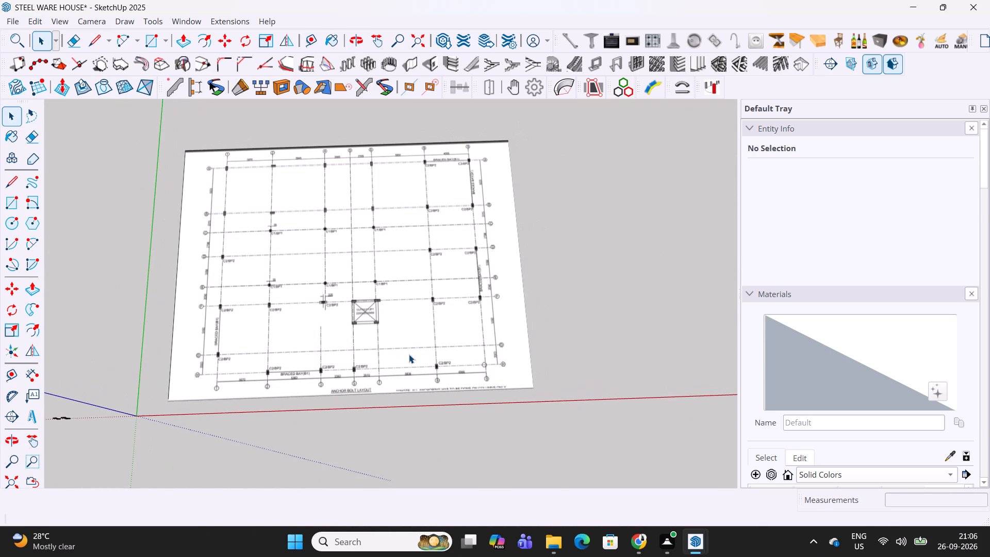
{"action": "key", "text": "t"}
{"action": "scroll", "coordinate": [207, 364], "scroll_direction": "up", "scroll_amount": 11}
{"action": "scroll", "coordinate": [248, 298], "scroll_direction": "up", "scroll_amount": 6}
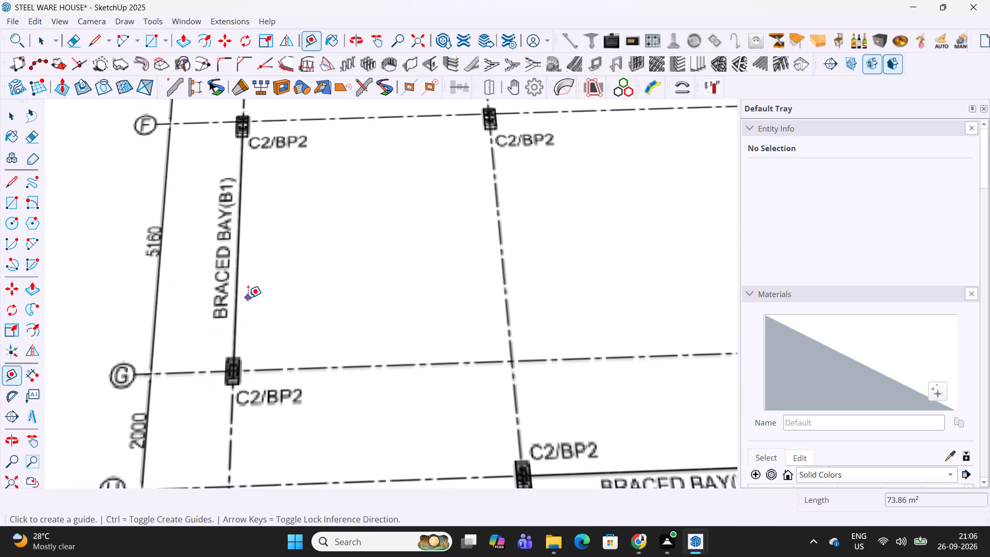
{"action": "scroll", "coordinate": [247, 300], "scroll_direction": "down", "scroll_amount": 7}
{"action": "scroll", "coordinate": [178, 350], "scroll_direction": "down", "scroll_amount": 7}
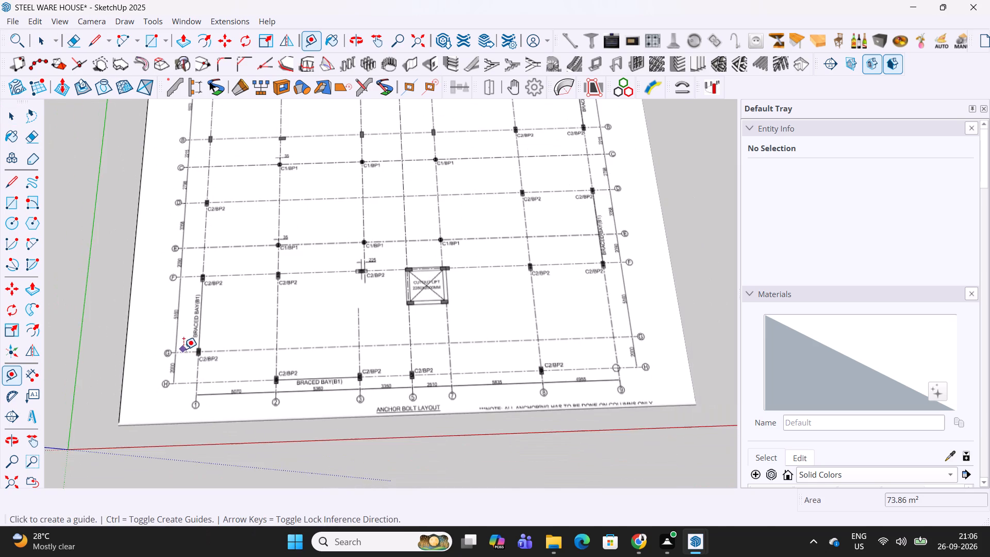
{"action": "scroll", "coordinate": [184, 349], "scroll_direction": "down", "scroll_amount": 2}
{"action": "scroll", "coordinate": [229, 328], "scroll_direction": "down", "scroll_amount": 2}
{"action": "middle_click_drag", "start_coordinate": [227, 331], "coordinate": [225, 340]}
{"action": "left_click", "coordinate": [584, 399]}
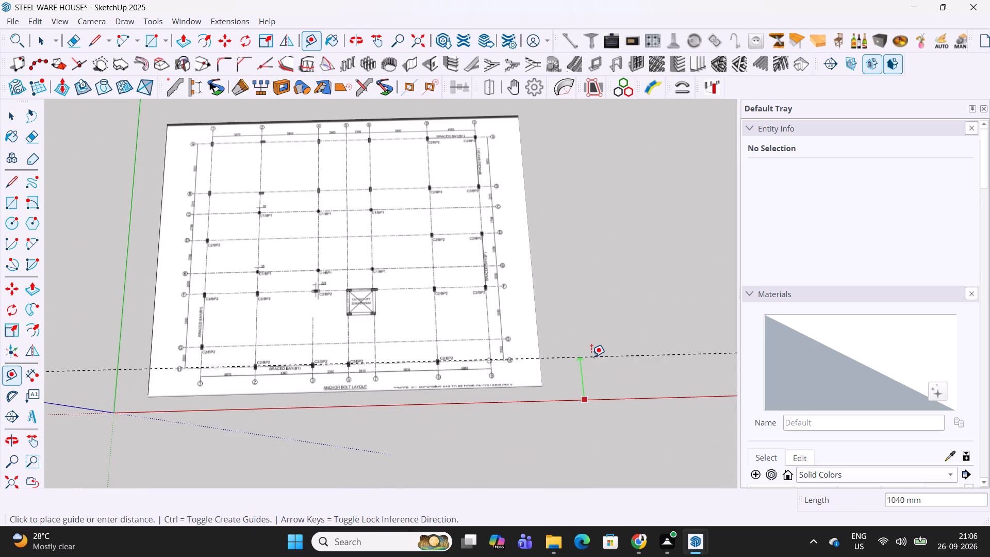
{"action": "scroll", "coordinate": [591, 355], "scroll_direction": "up", "scroll_amount": 2}
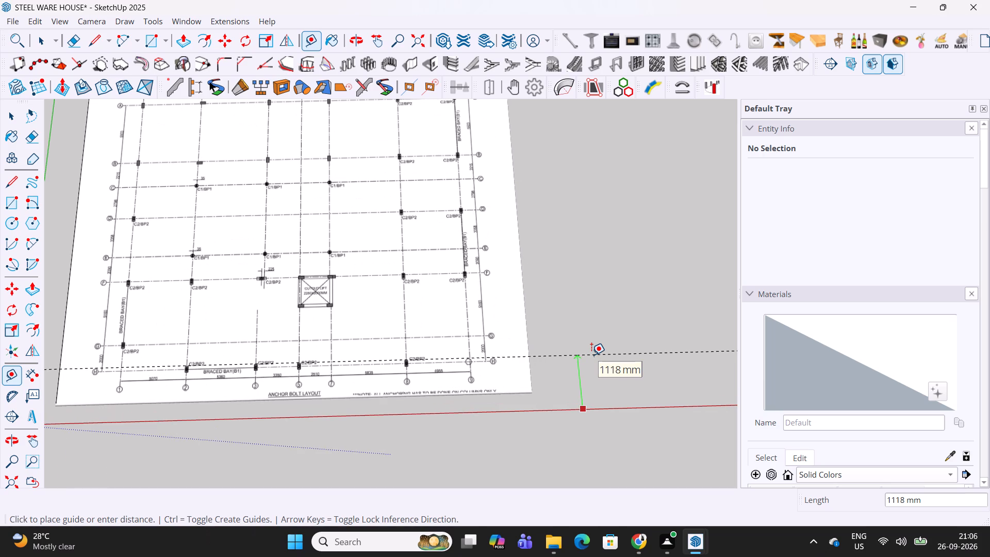
{"action": "scroll", "coordinate": [593, 339], "scroll_direction": "up", "scroll_amount": 3}
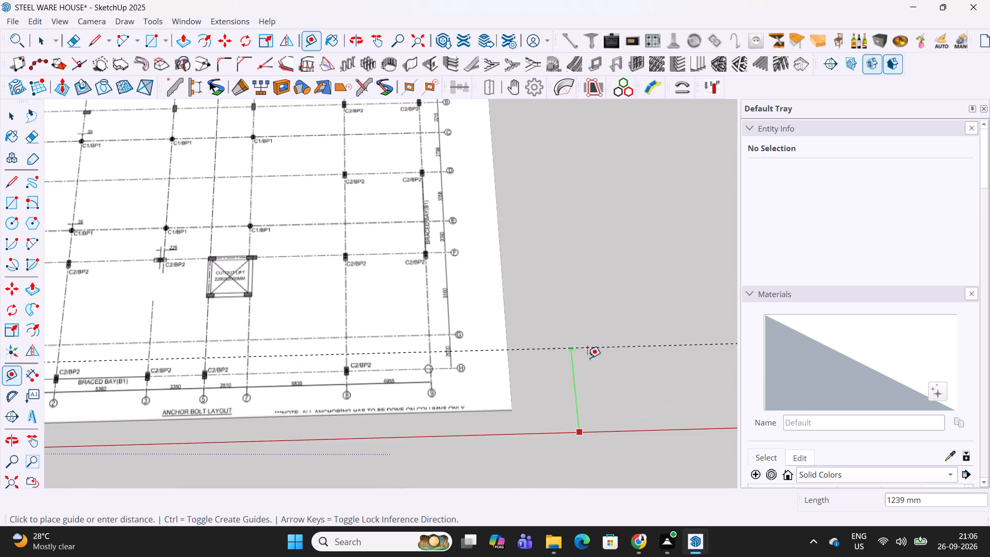
{"action": "scroll", "coordinate": [577, 367], "scroll_direction": "down", "scroll_amount": 7}
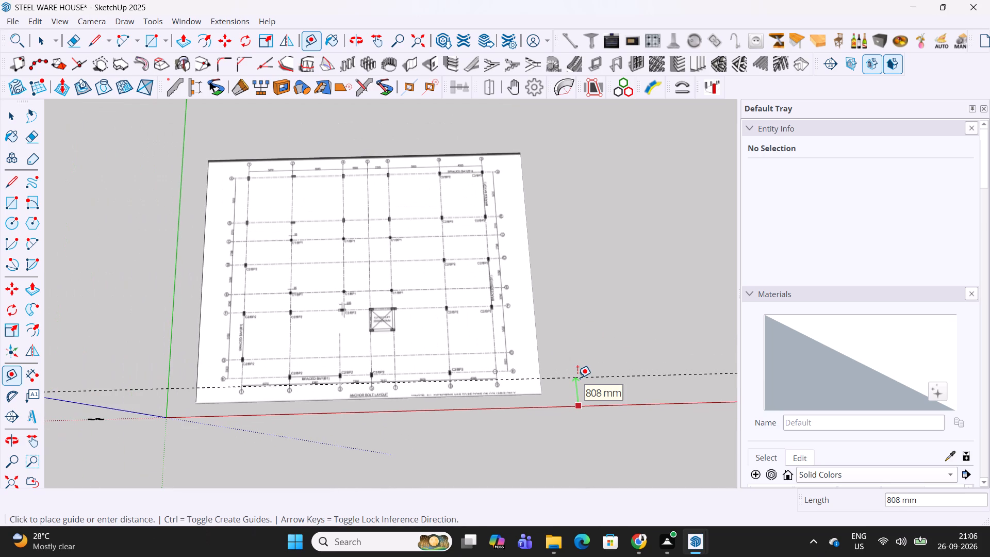
{"action": "scroll", "coordinate": [370, 317], "scroll_direction": "up", "scroll_amount": 11}
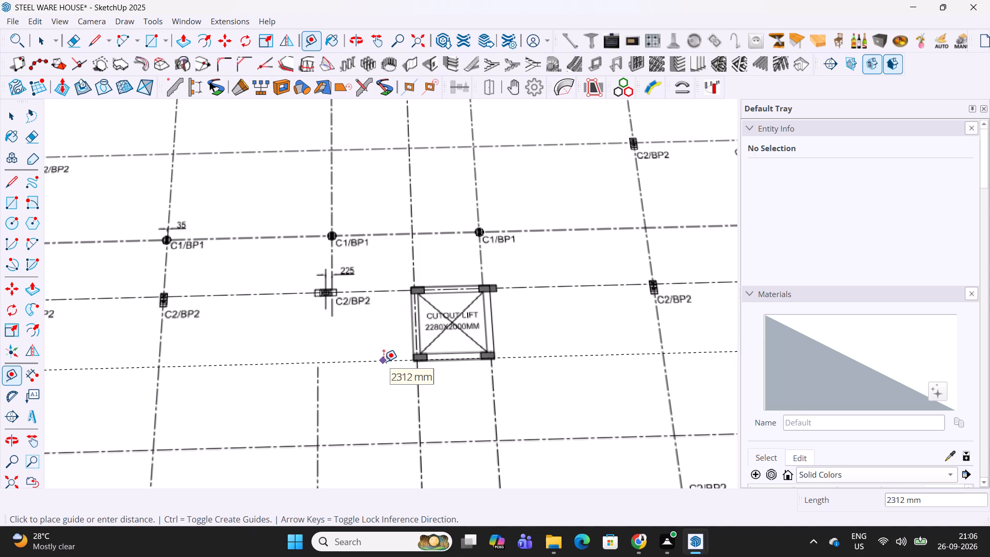
{"action": "scroll", "coordinate": [384, 362], "scroll_direction": "down", "scroll_amount": 4}
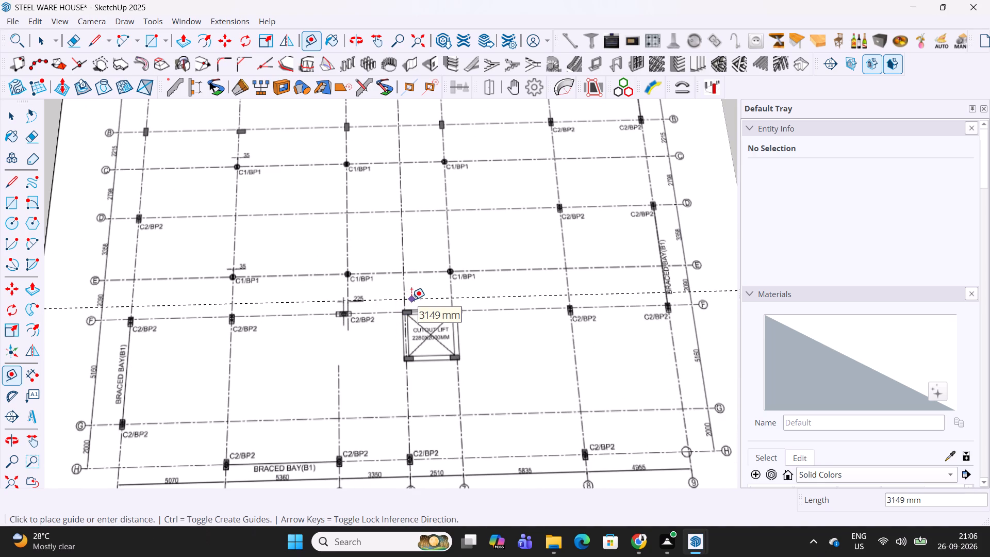
{"action": "scroll", "coordinate": [411, 300], "scroll_direction": "down", "scroll_amount": 3}
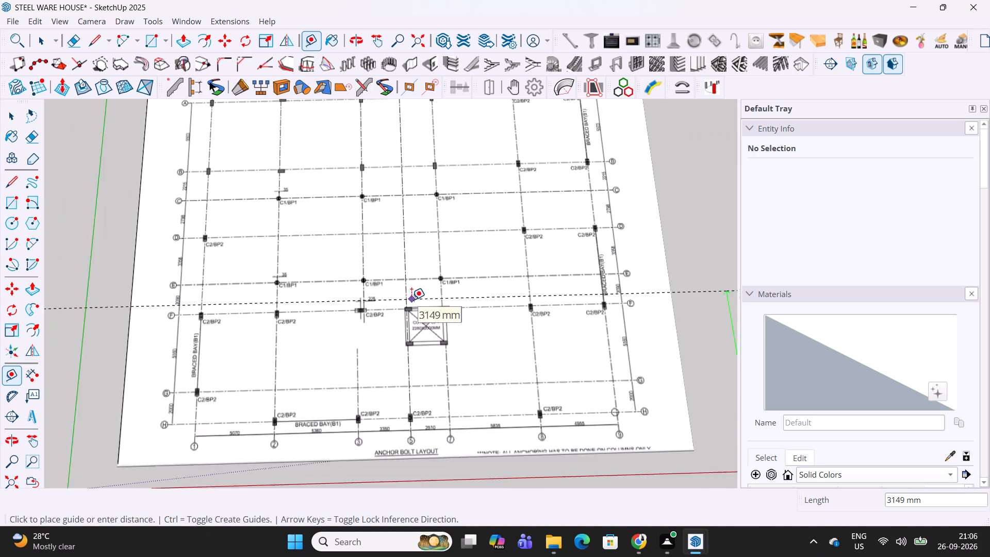
{"action": "scroll", "coordinate": [411, 300], "scroll_direction": "down", "scroll_amount": 4}
{"action": "scroll", "coordinate": [588, 295], "scroll_direction": "up", "scroll_amount": 2}
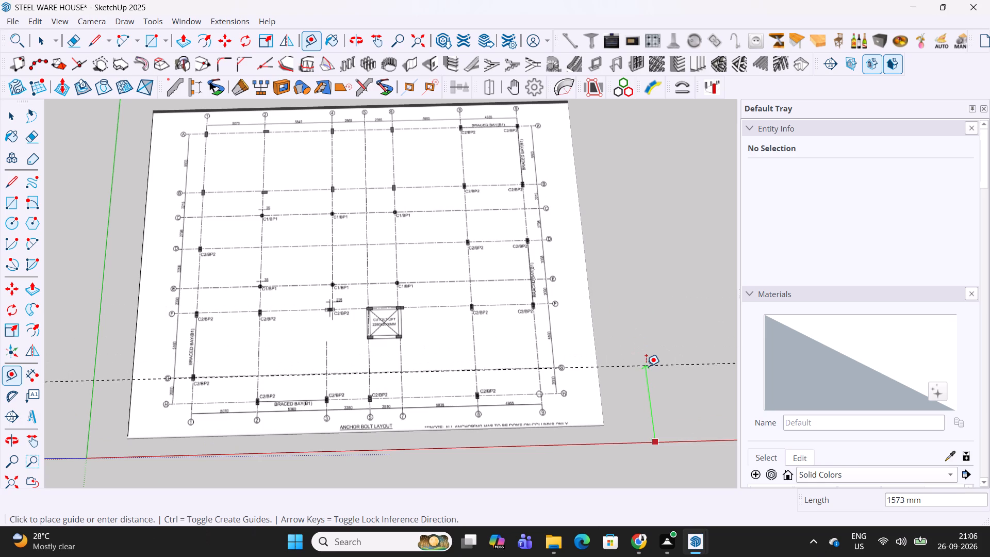
{"action": "middle_click_drag", "start_coordinate": [648, 362], "coordinate": [588, 341], "text": "shift"}
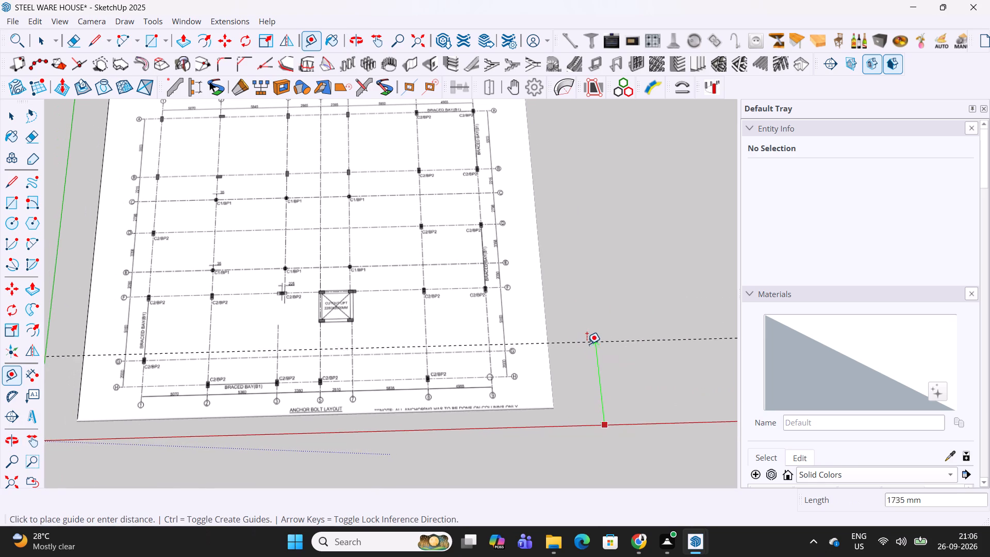
{"action": "scroll", "coordinate": [580, 356], "scroll_direction": "up", "scroll_amount": 1}
{"action": "middle_click_drag", "start_coordinate": [574, 371], "coordinate": [633, 477], "text": "shift"}
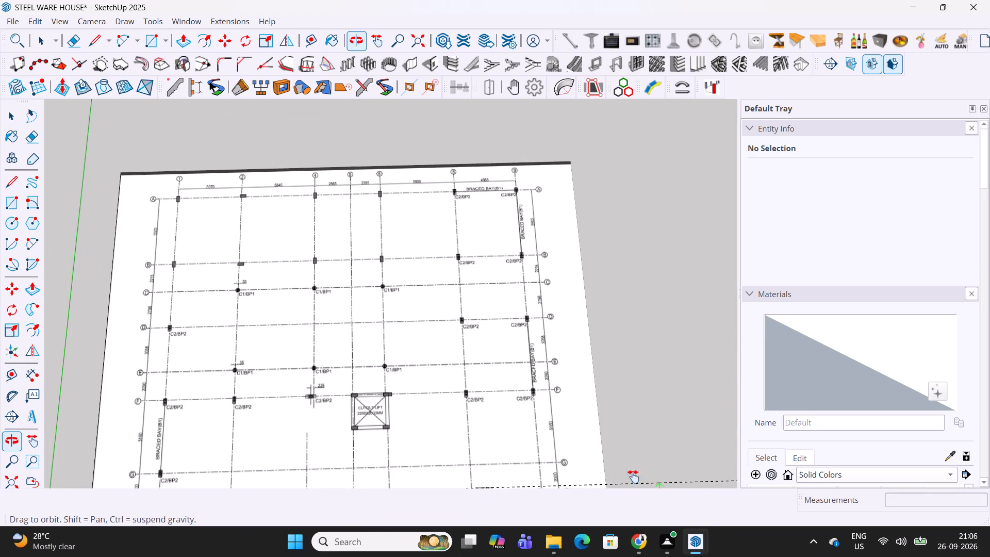
{"action": "middle_click_drag", "start_coordinate": [633, 477], "coordinate": [659, 438], "text": "shift"}
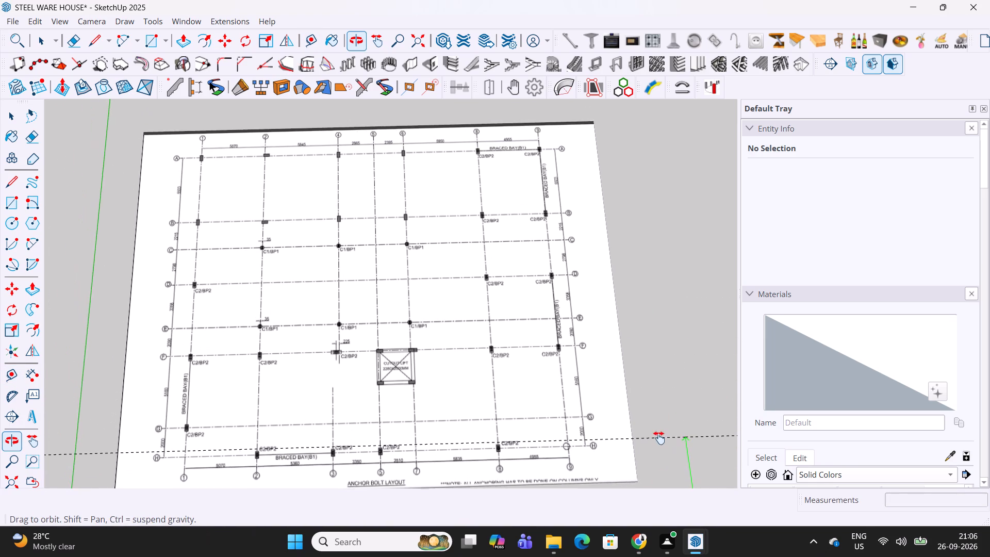
{"action": "middle_click_drag", "start_coordinate": [659, 438], "coordinate": [672, 388], "text": "shift"}
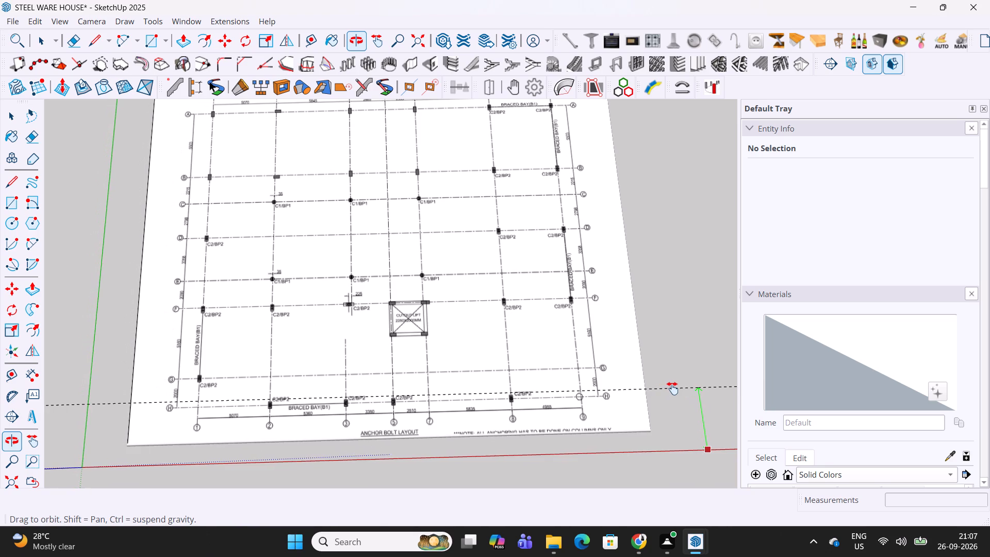
{"action": "middle_click_drag", "start_coordinate": [672, 388], "coordinate": [684, 387], "text": "shift"}
{"action": "middle_click_drag", "start_coordinate": [398, 349], "coordinate": [803, 329]}
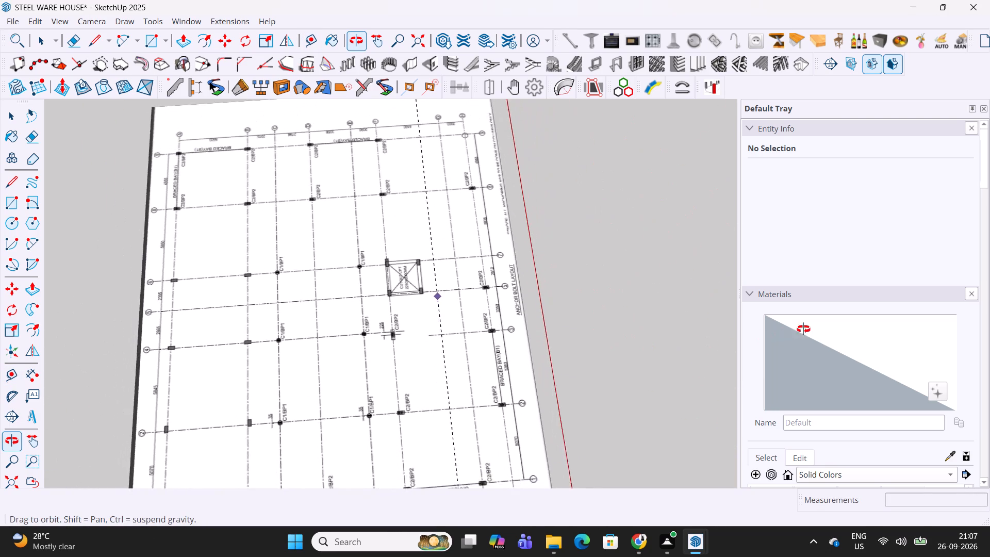
{"action": "middle_click_drag", "start_coordinate": [803, 329], "coordinate": [517, 336]}
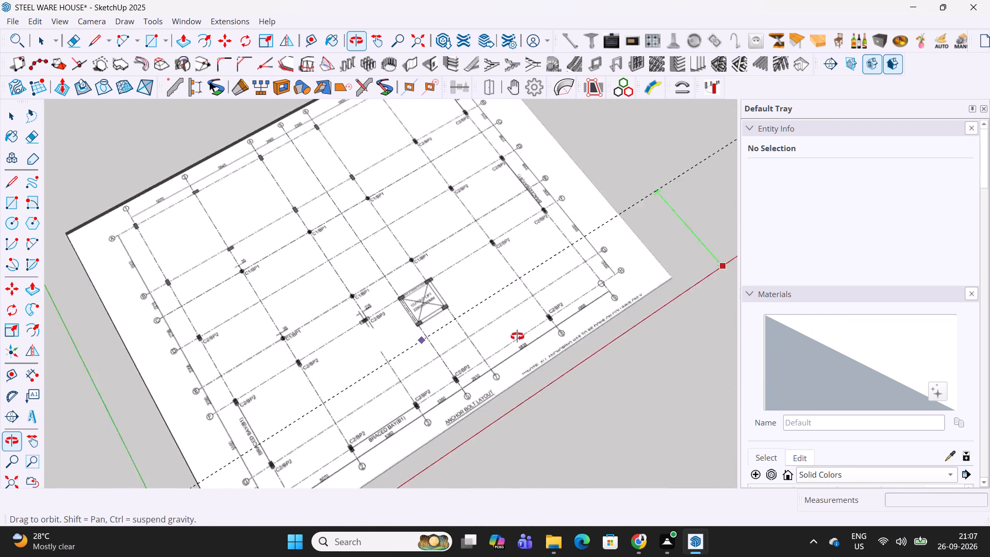
{"action": "middle_click_drag", "start_coordinate": [517, 336], "coordinate": [389, 345]}
{"action": "middle_click_drag", "start_coordinate": [430, 308], "coordinate": [487, 446]}
{"action": "scroll", "coordinate": [406, 273], "scroll_direction": "up", "scroll_amount": 5}
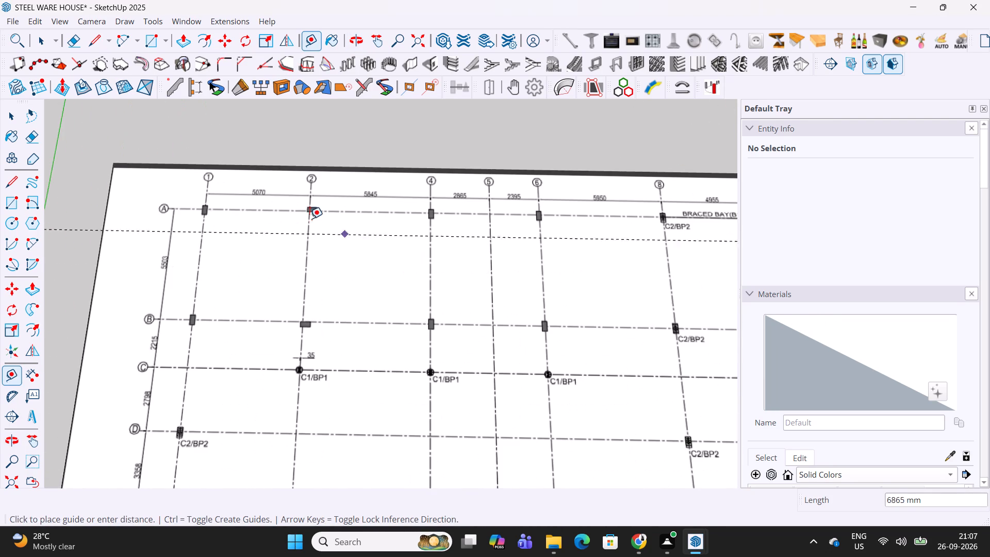
{"action": "scroll", "coordinate": [306, 218], "scroll_direction": "up", "scroll_amount": 5}
{"action": "scroll", "coordinate": [305, 217], "scroll_direction": "down", "scroll_amount": 8}
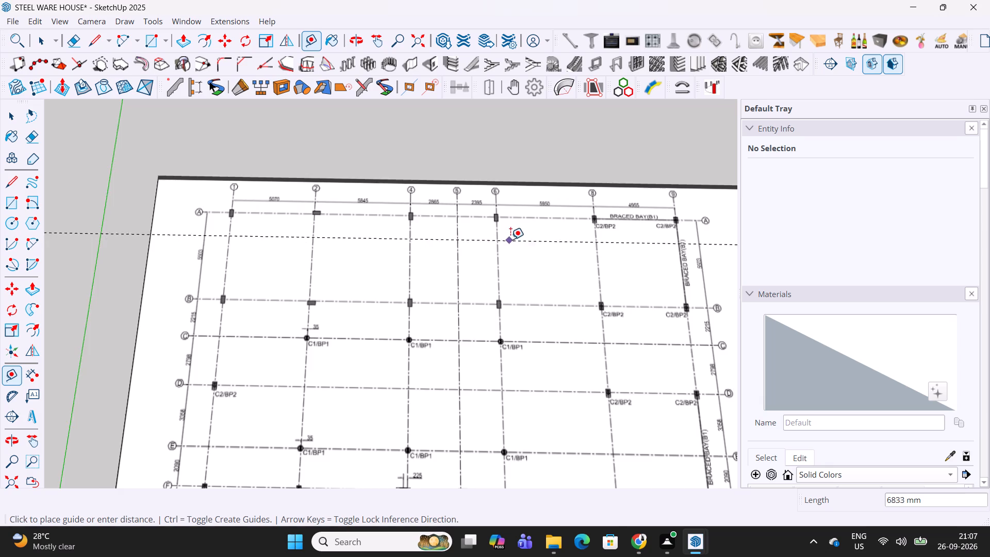
{"action": "scroll", "coordinate": [512, 230], "scroll_direction": "up", "scroll_amount": 5}
{"action": "scroll", "coordinate": [520, 224], "scroll_direction": "down", "scroll_amount": 10}
{"action": "middle_click_drag", "start_coordinate": [542, 337], "coordinate": [426, 181], "text": "shift"}
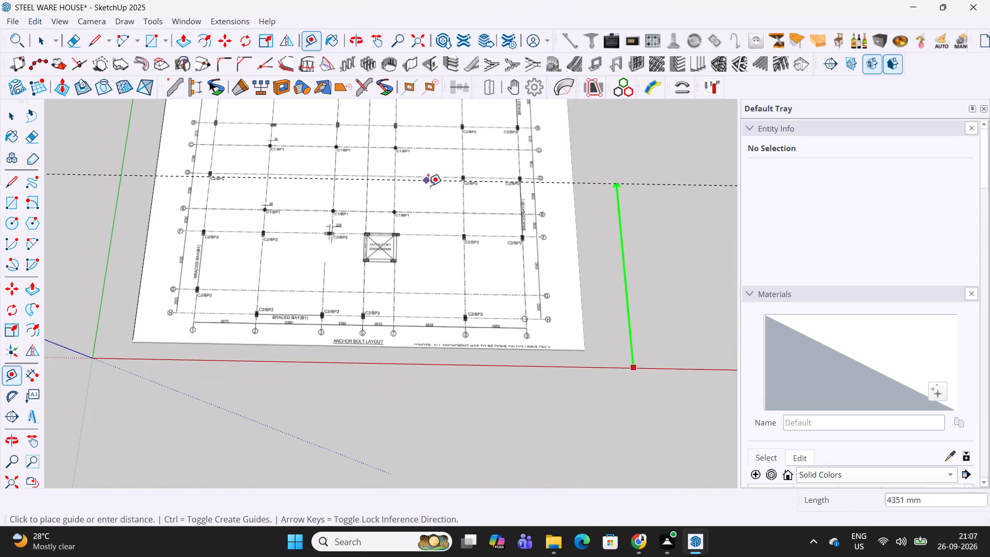
{"action": "scroll", "coordinate": [572, 327], "scroll_direction": "up", "scroll_amount": 4}
{"action": "scroll", "coordinate": [628, 294], "scroll_direction": "up", "scroll_amount": 3}
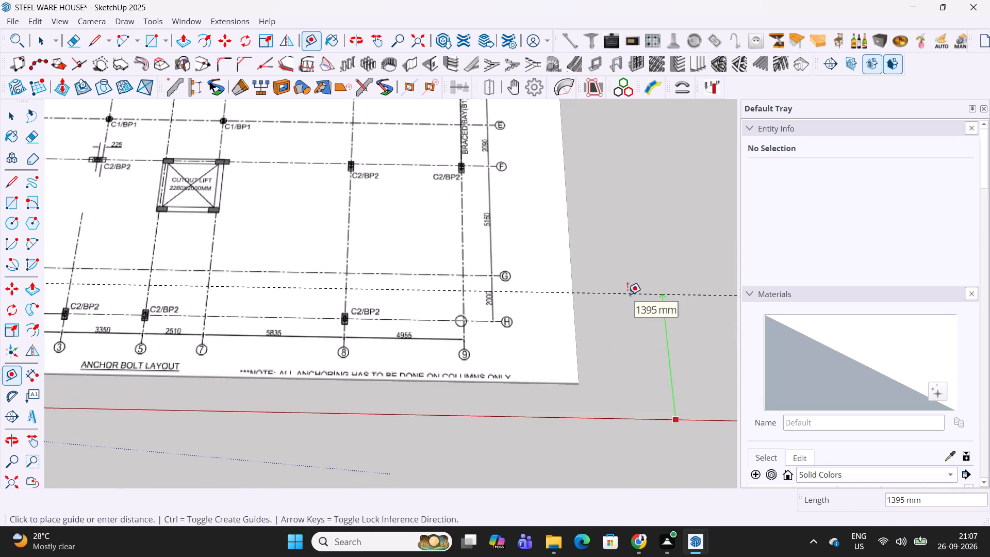
{"action": "scroll", "coordinate": [628, 294], "scroll_direction": "down", "scroll_amount": 3}
{"action": "middle_click_drag", "start_coordinate": [628, 294], "coordinate": [612, 342], "text": "shift"}
{"action": "scroll", "coordinate": [579, 376], "scroll_direction": "up", "scroll_amount": 5}
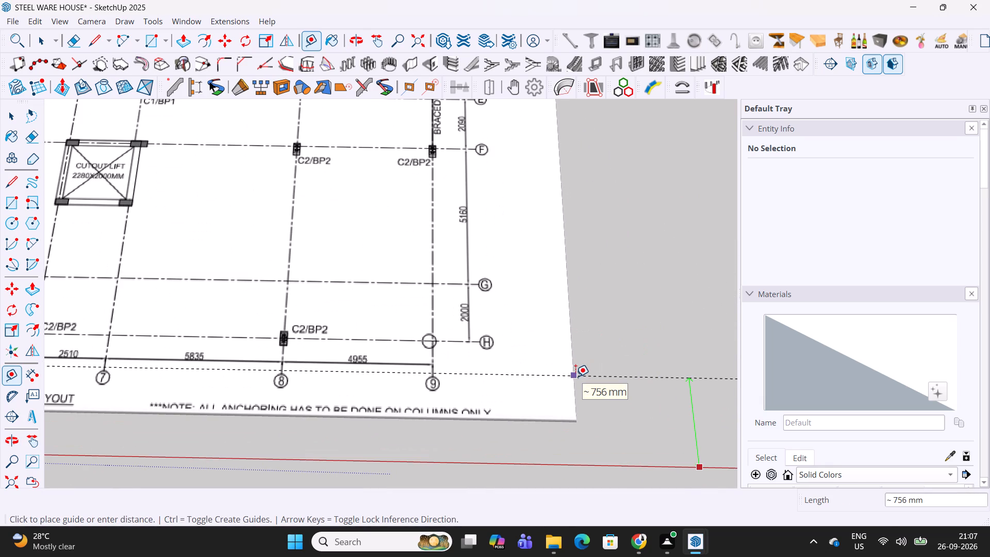
{"action": "scroll", "coordinate": [579, 376], "scroll_direction": "down", "scroll_amount": 4}
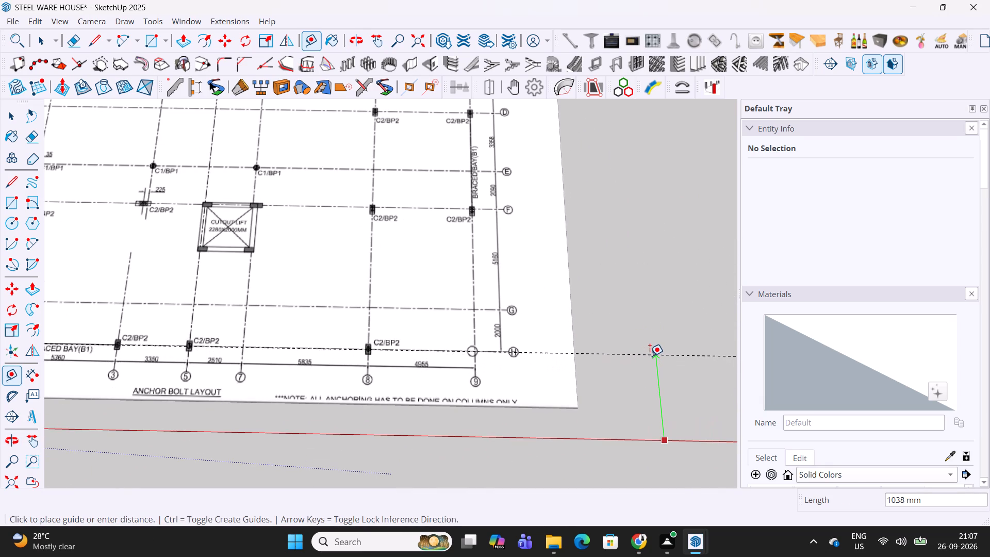
{"action": "left_click", "coordinate": [651, 355]}
Offset a second parallel guide 2000 mm from the grid line H guide, on the grid line G side.
{"action": "middle_click_drag", "start_coordinate": [651, 355], "coordinate": [590, 382], "text": "shift"}
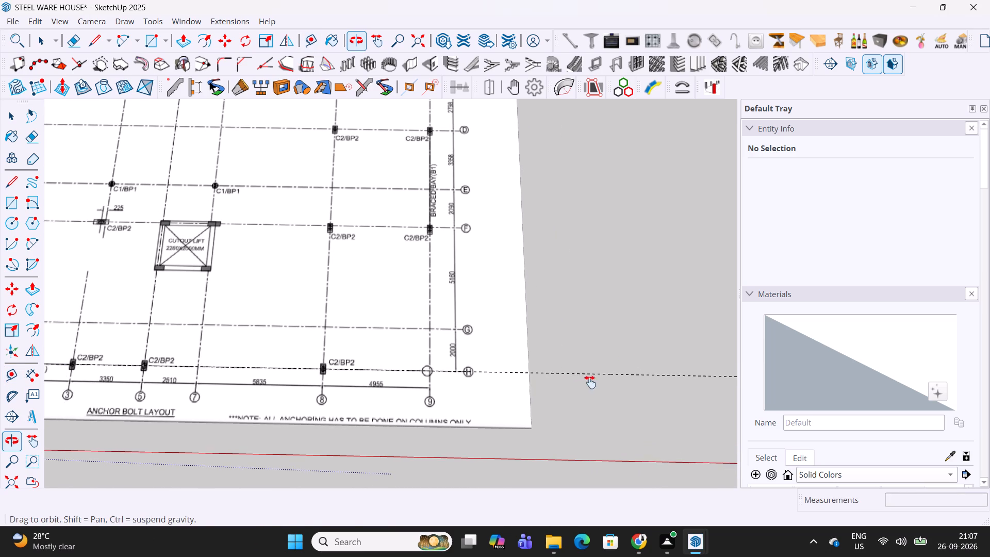
{"action": "middle_click_drag", "start_coordinate": [590, 382], "coordinate": [591, 382], "text": "shift"}
{"action": "scroll", "coordinate": [599, 373], "scroll_direction": "down", "scroll_amount": 3}
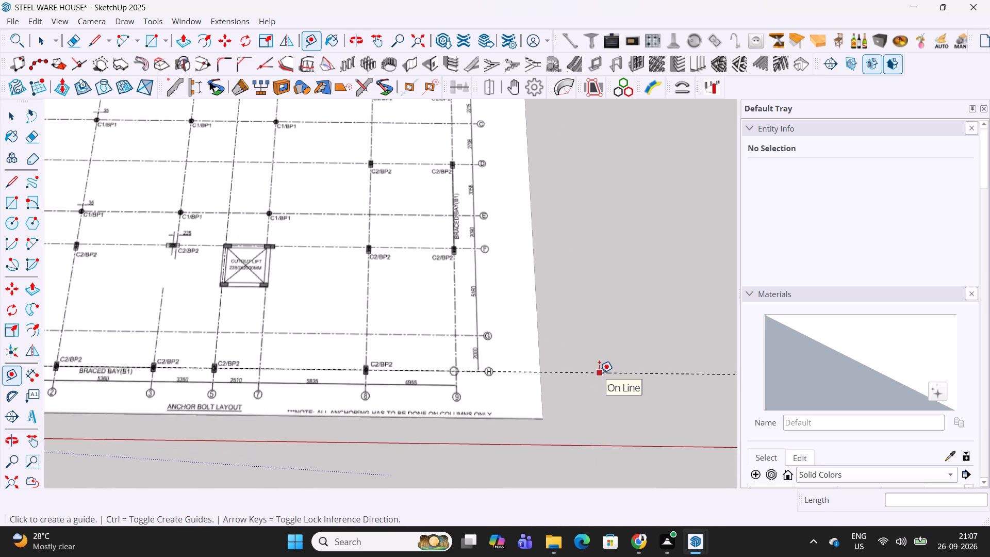
{"action": "scroll", "coordinate": [599, 373], "scroll_direction": "down", "scroll_amount": 2}
{"action": "middle_click_drag", "start_coordinate": [585, 358], "coordinate": [605, 359], "text": "shift"}
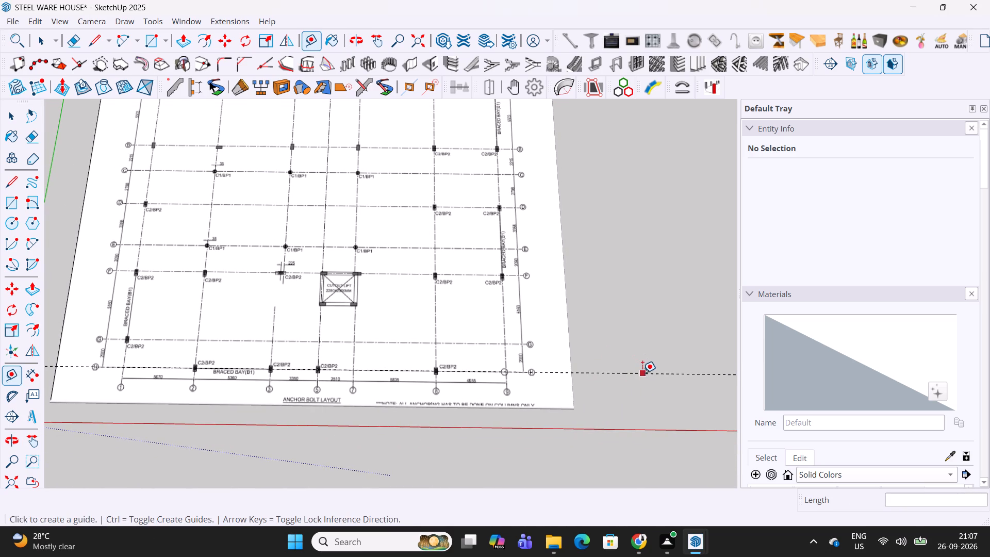
{"action": "left_click", "coordinate": [643, 375]}
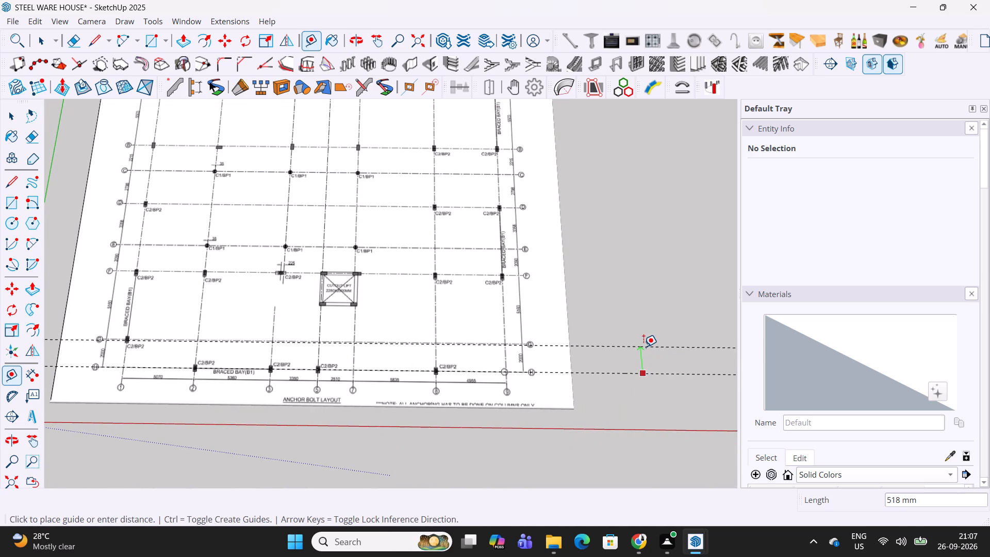
{"action": "type", "text": "2000"}
{"action": "key", "text": "Return"}
Place a guide parallel to the green axis just outside the layout sheet, beyond grid line 9.
{"action": "middle_click_drag", "start_coordinate": [564, 313], "coordinate": [610, 323], "text": "shift"}
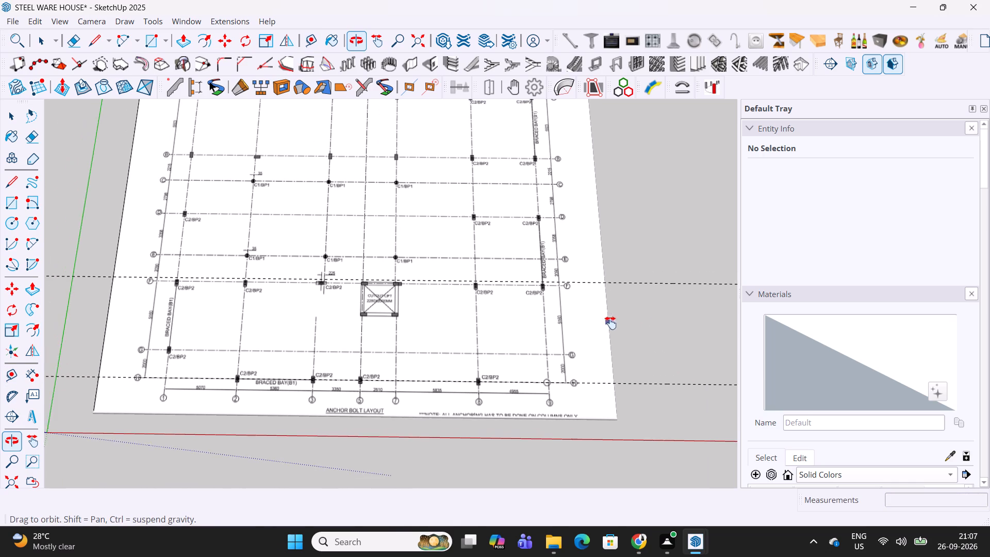
{"action": "middle_click_drag", "start_coordinate": [610, 323], "coordinate": [624, 323], "text": "shift"}
{"action": "middle_click", "coordinate": [553, 330], "text": "shift"}
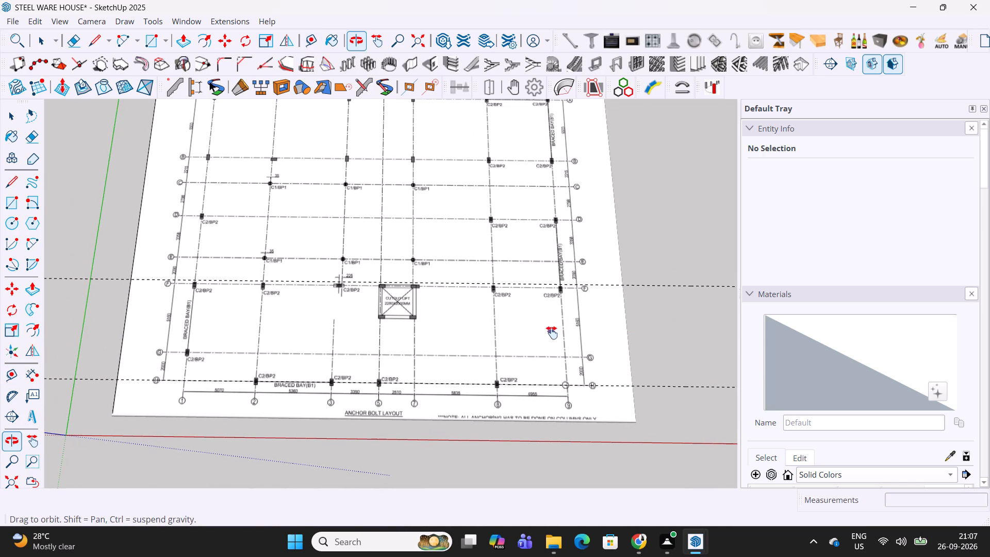
{"action": "middle_click_drag", "start_coordinate": [552, 333], "coordinate": [550, 327]}
{"action": "middle_click_drag", "start_coordinate": [469, 323], "coordinate": [350, 313]}
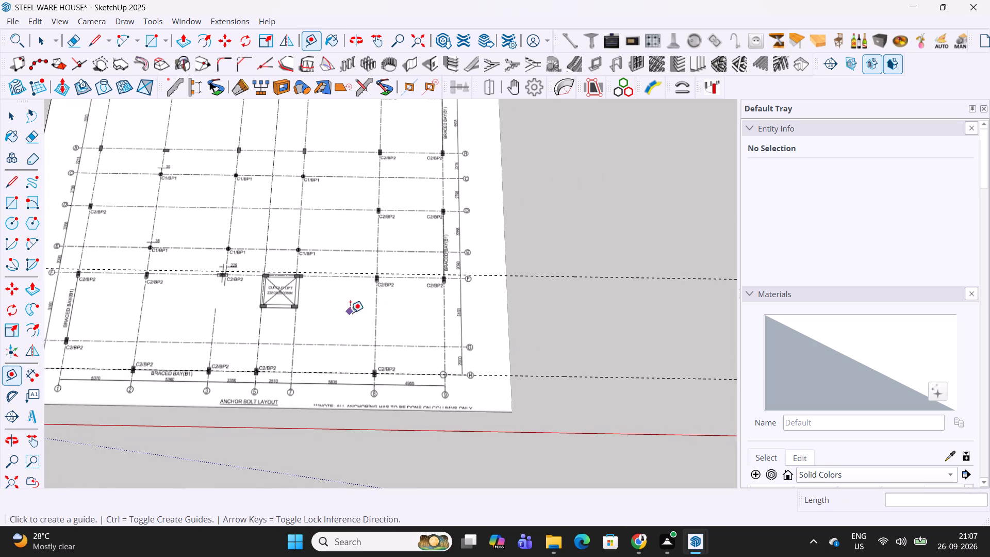
{"action": "middle_click_drag", "start_coordinate": [212, 273], "coordinate": [357, 266], "text": "shift"}
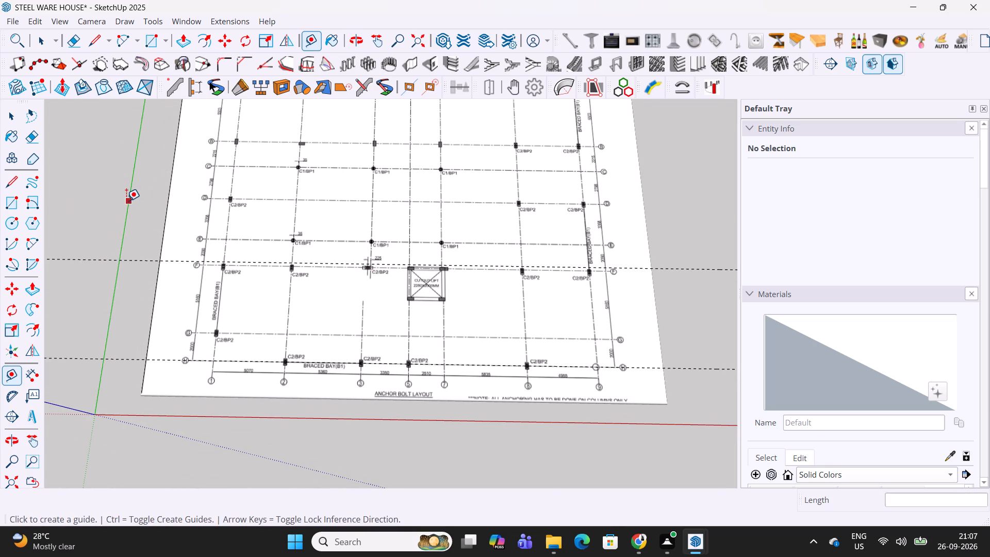
{"action": "left_click", "coordinate": [126, 201]}
{"action": "left_click", "coordinate": [699, 269]}
{"action": "middle_click_drag", "start_coordinate": [709, 270], "coordinate": [666, 273], "text": "shift"}
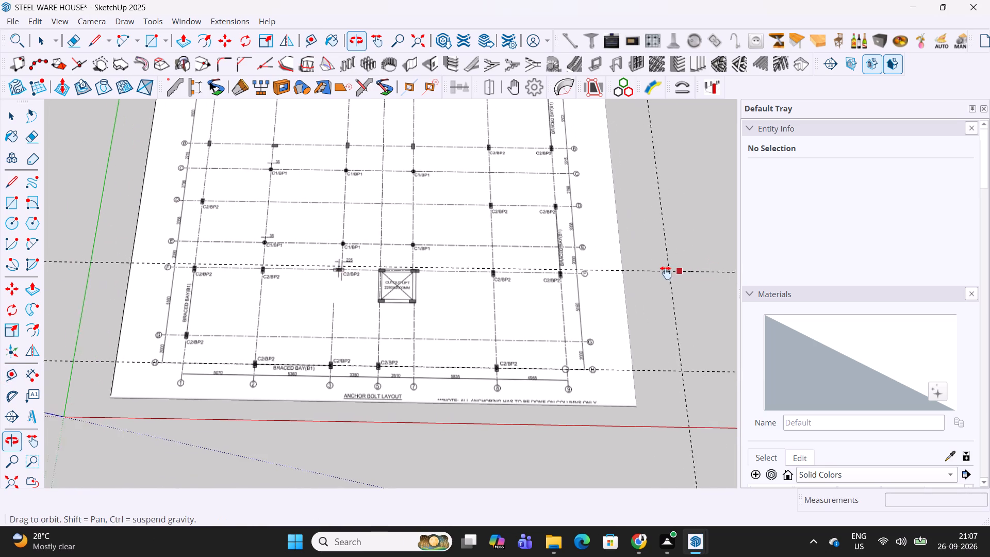
{"action": "middle_click_drag", "start_coordinate": [666, 273], "coordinate": [609, 273], "text": "shift"}
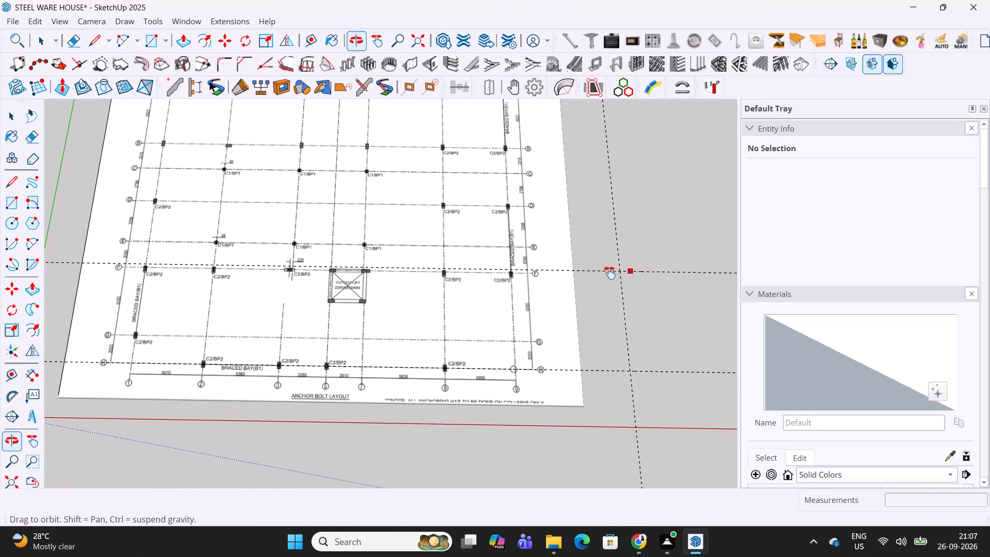
{"action": "middle_click_drag", "start_coordinate": [609, 273], "coordinate": [677, 277], "text": "shift"}
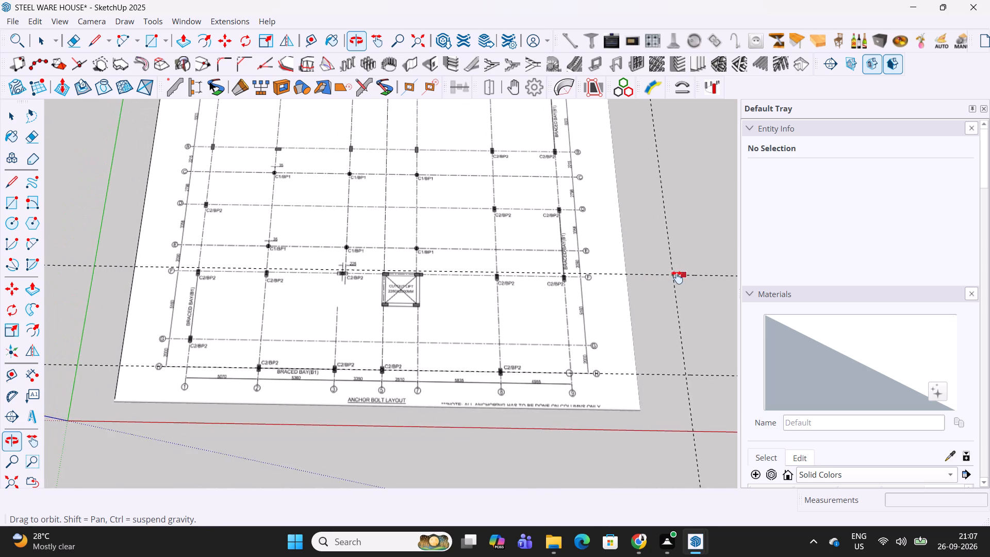
Review the anchor bolt layout and the BP1 and BP2 base plate details in the truss framing PDF in Chrome.
{"action": "middle_click_drag", "start_coordinate": [677, 277], "coordinate": [732, 278], "text": "shift"}
{"action": "scroll", "coordinate": [579, 282], "scroll_direction": "down", "scroll_amount": 5}
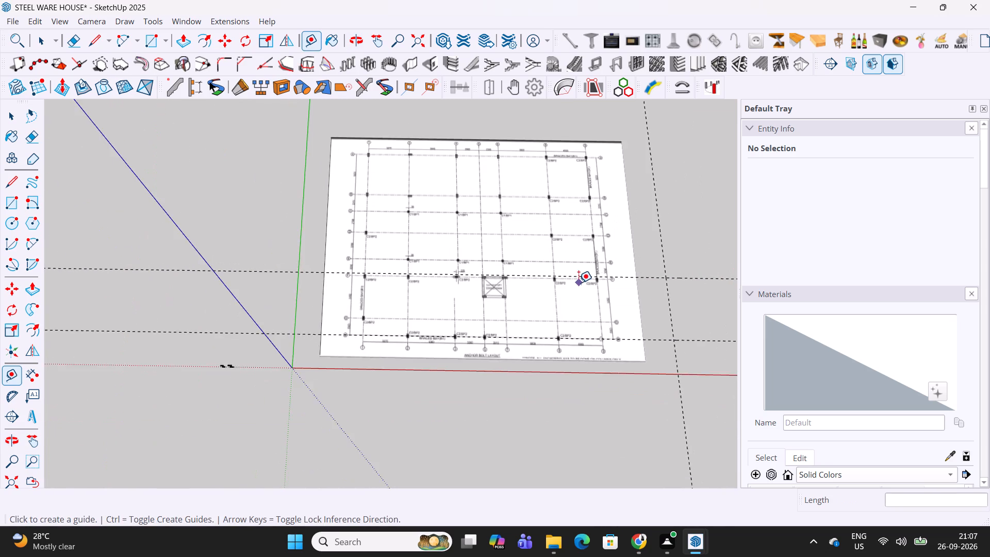
{"action": "scroll", "coordinate": [579, 283], "scroll_direction": "down", "scroll_amount": 1}
{"action": "left_click", "coordinate": [637, 545]}
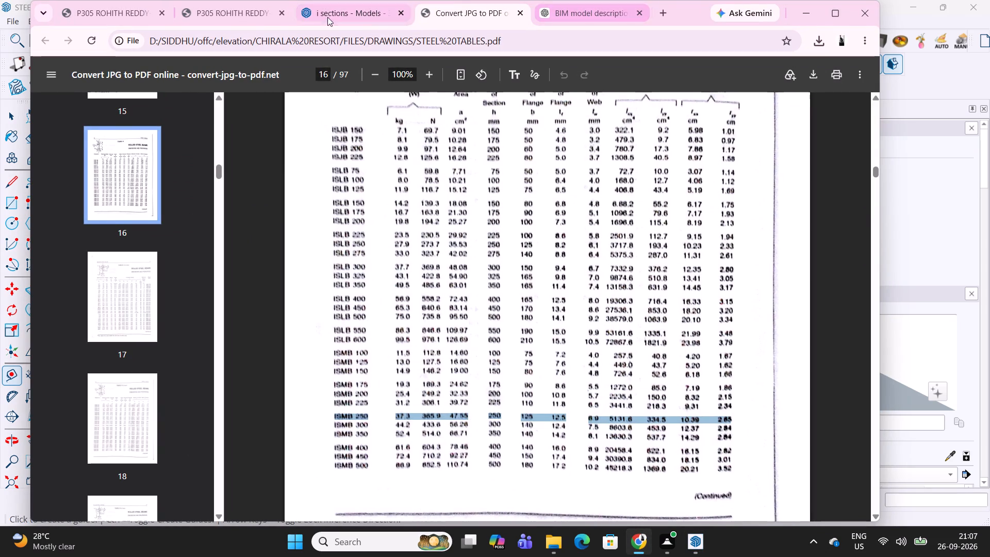
{"action": "left_click", "coordinate": [256, 16]}
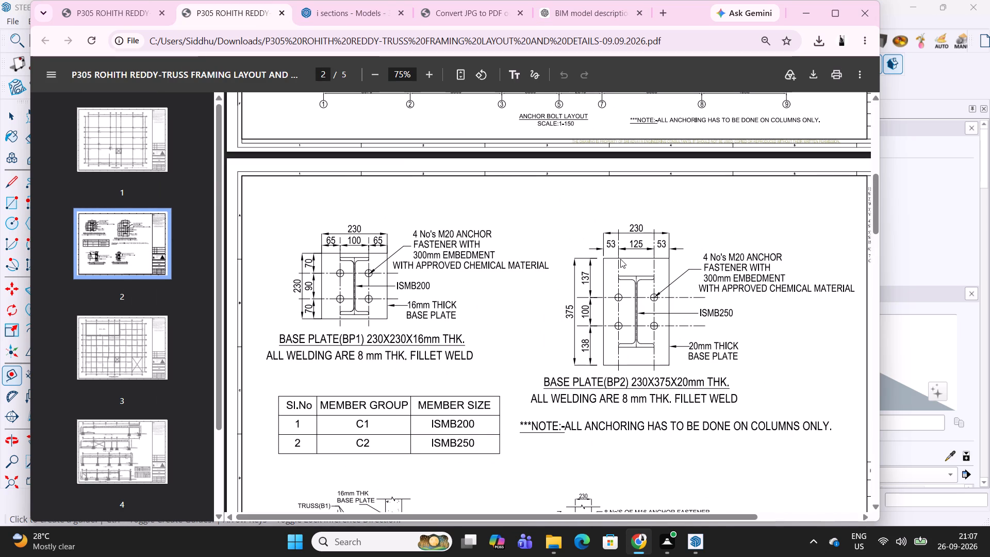
{"action": "scroll", "coordinate": [116, 241], "scroll_direction": "up", "scroll_amount": 2}
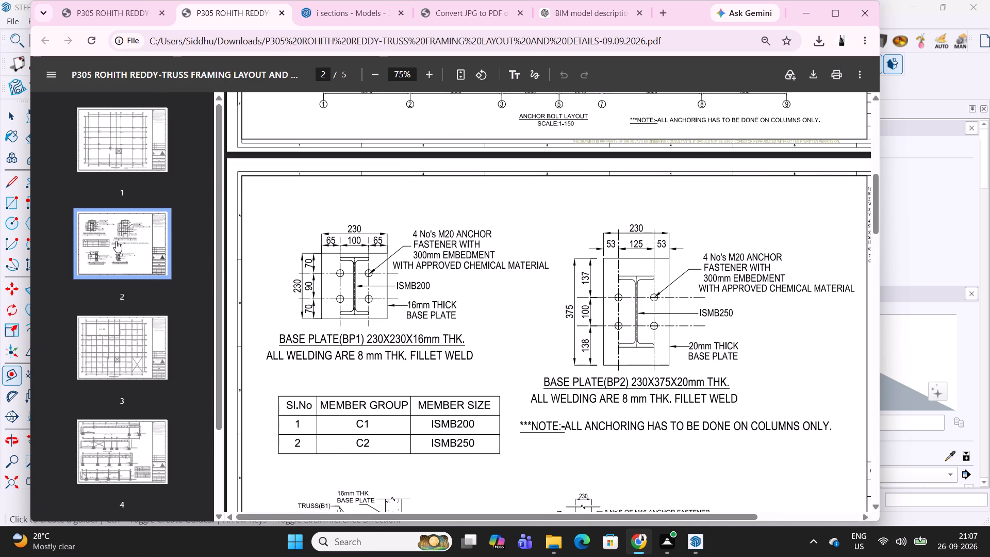
{"action": "left_click", "coordinate": [116, 241]}
{"action": "scroll", "coordinate": [428, 243], "scroll_direction": "up", "scroll_amount": 6}
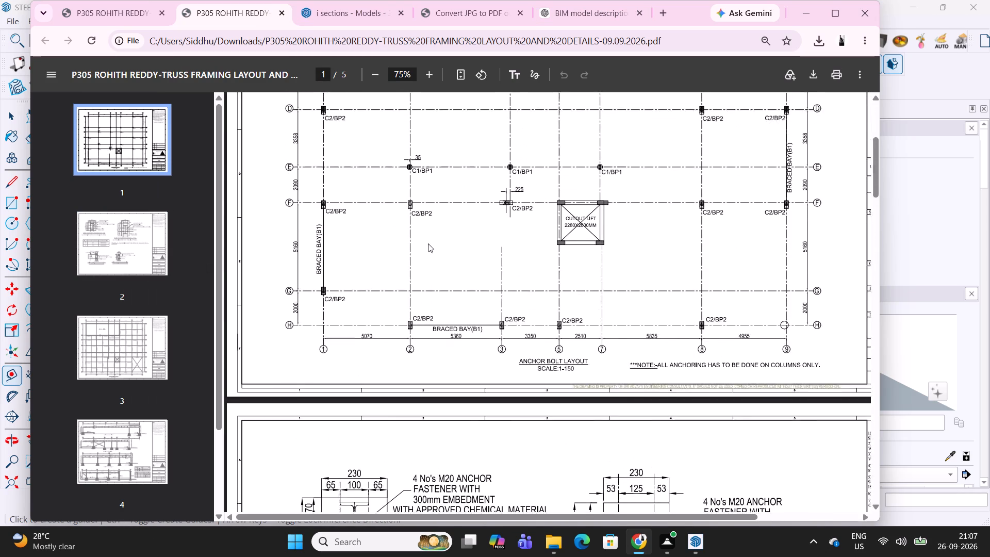
{"action": "scroll", "coordinate": [428, 243], "scroll_direction": "up", "scroll_amount": 3}
{"action": "scroll", "coordinate": [428, 243], "scroll_direction": "down", "scroll_amount": 1}
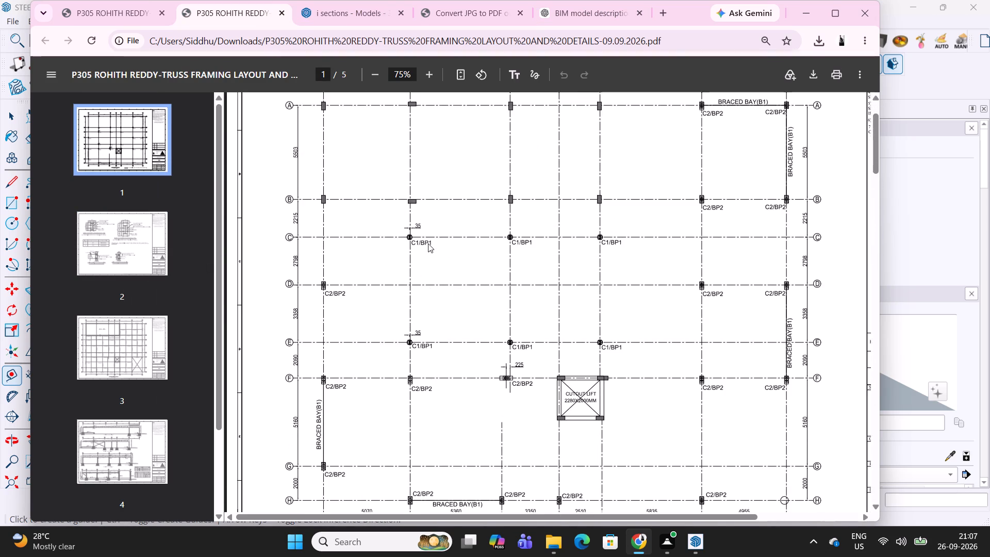
{"action": "scroll", "coordinate": [428, 243], "scroll_direction": "down", "scroll_amount": 2}
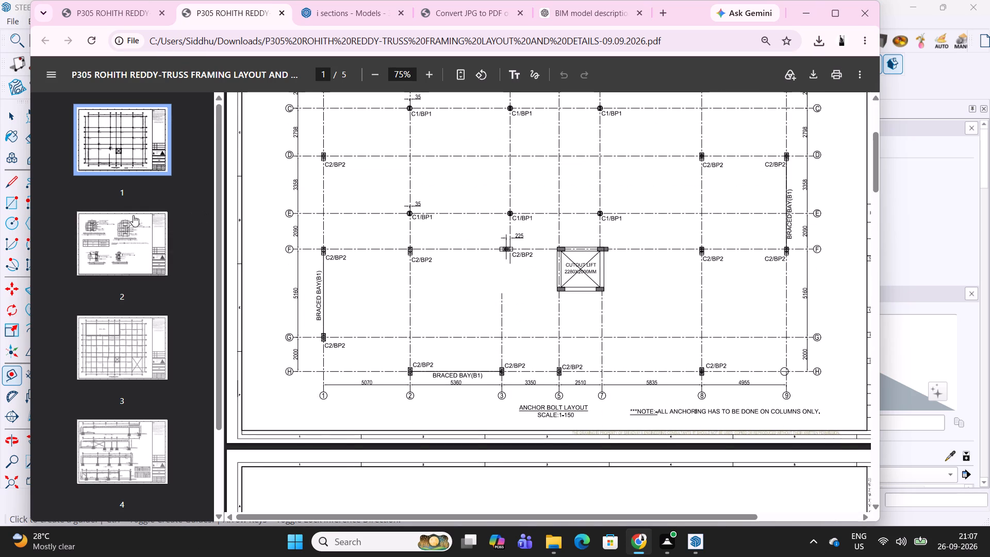
{"action": "left_click", "coordinate": [103, 243]}
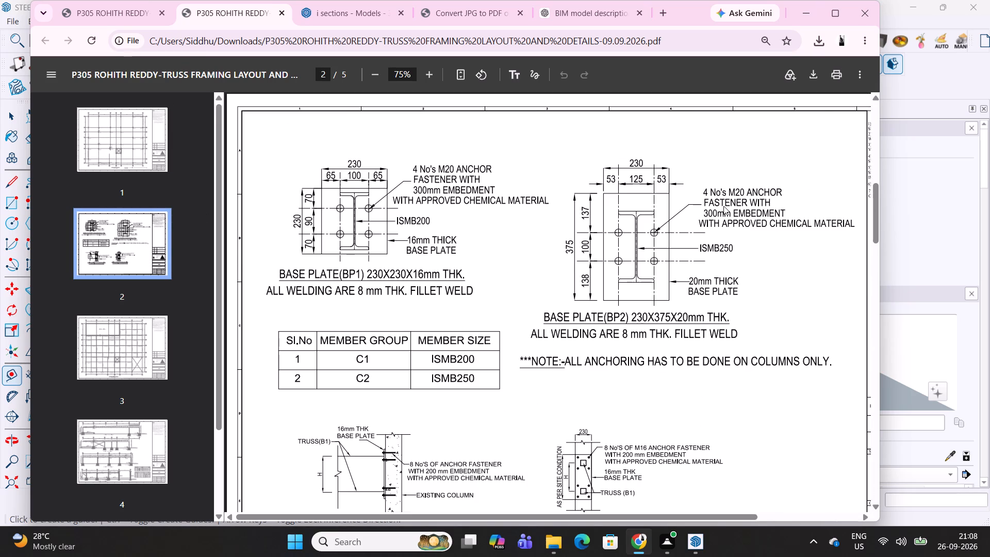
{"action": "left_click", "coordinate": [807, 21]}
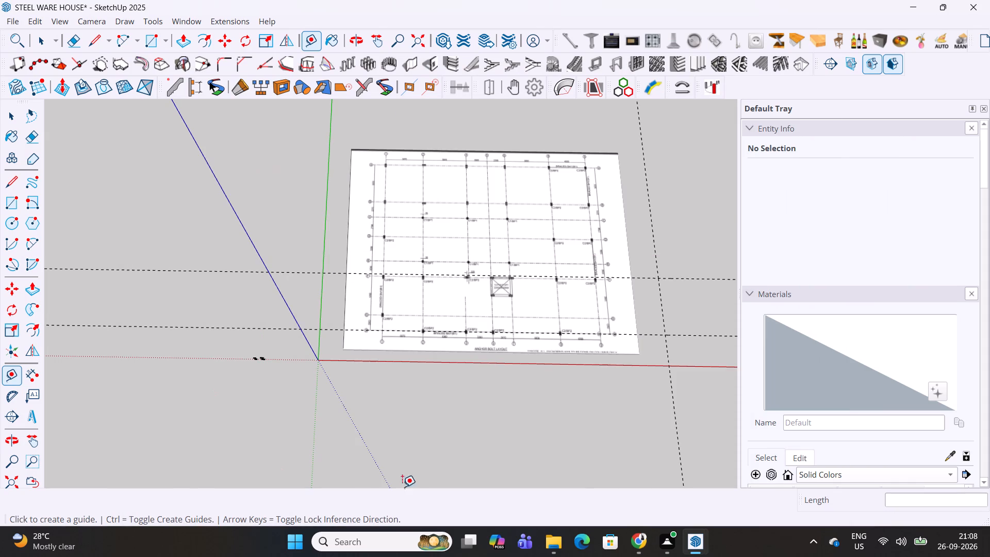
Examine the placed anchor bolt layout's column marks and grid dimensions between grid lines F and H.
{"action": "scroll", "coordinate": [376, 338], "scroll_direction": "down", "scroll_amount": 5}
{"action": "scroll", "coordinate": [478, 329], "scroll_direction": "up", "scroll_amount": 13}
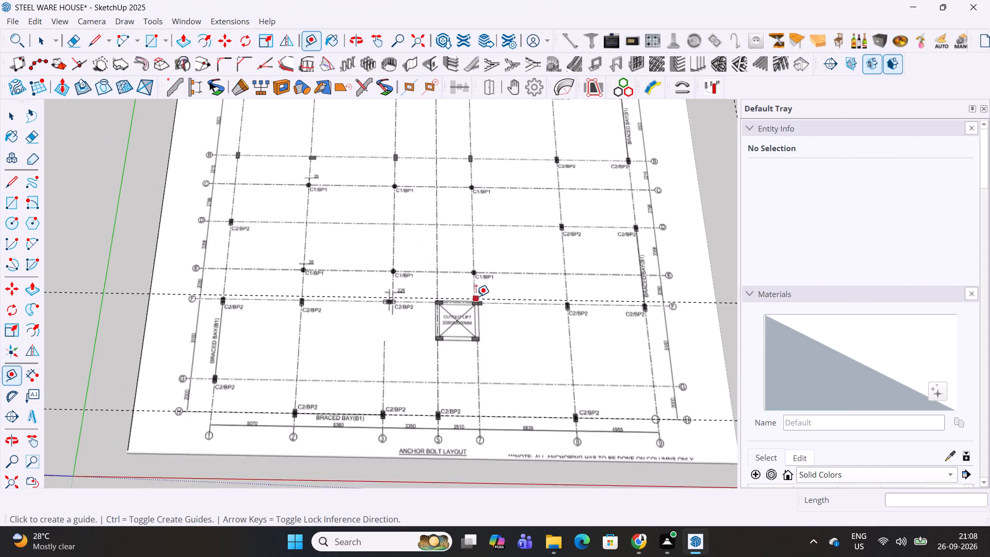
{"action": "scroll", "coordinate": [476, 297], "scroll_direction": "up", "scroll_amount": 2}
{"action": "scroll", "coordinate": [350, 259], "scroll_direction": "down", "scroll_amount": 6}
{"action": "middle_click_drag", "start_coordinate": [423, 265], "coordinate": [422, 343]}
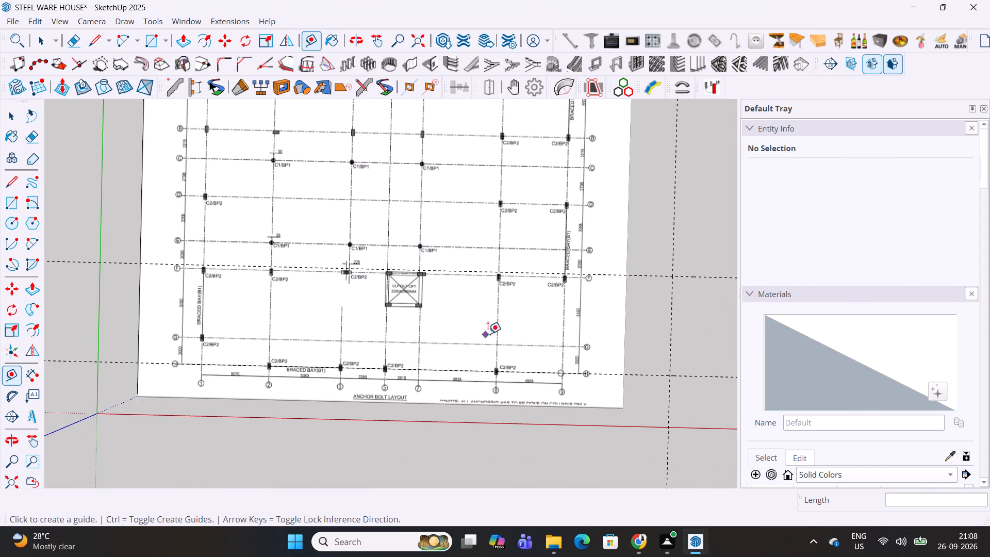
{"action": "middle_click_drag", "start_coordinate": [509, 318], "coordinate": [500, 340]}
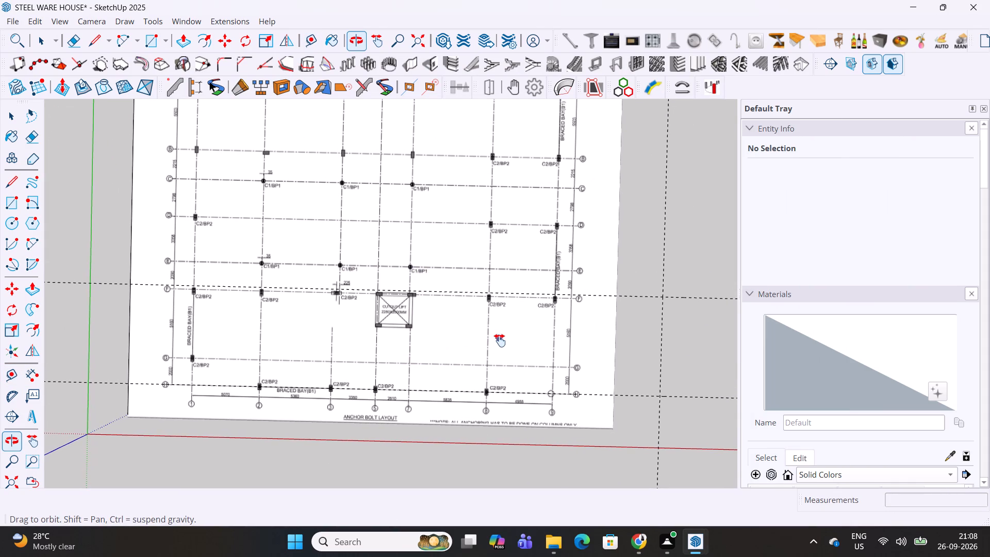
{"action": "middle_click_drag", "start_coordinate": [500, 340], "coordinate": [485, 338]}
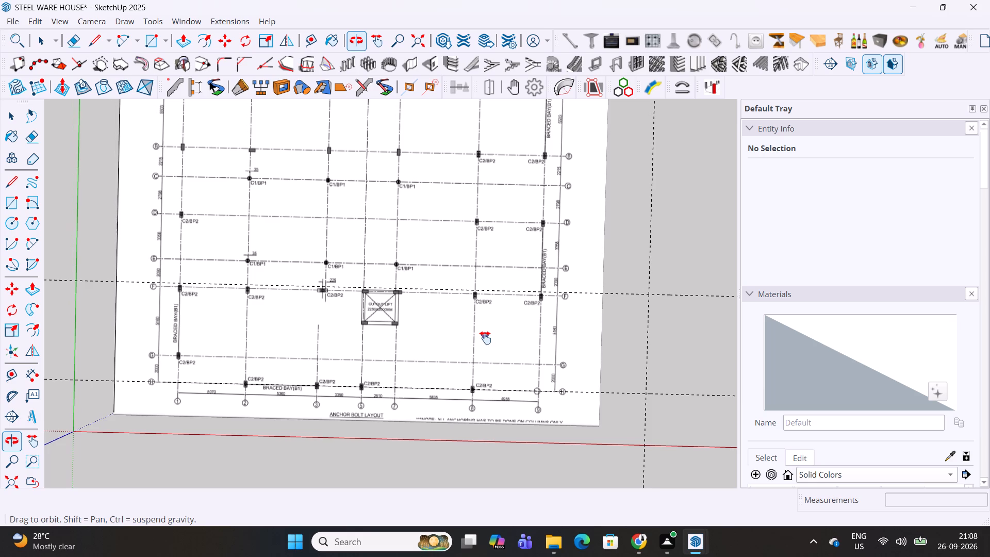
{"action": "middle_click_drag", "start_coordinate": [485, 338], "coordinate": [617, 334]}
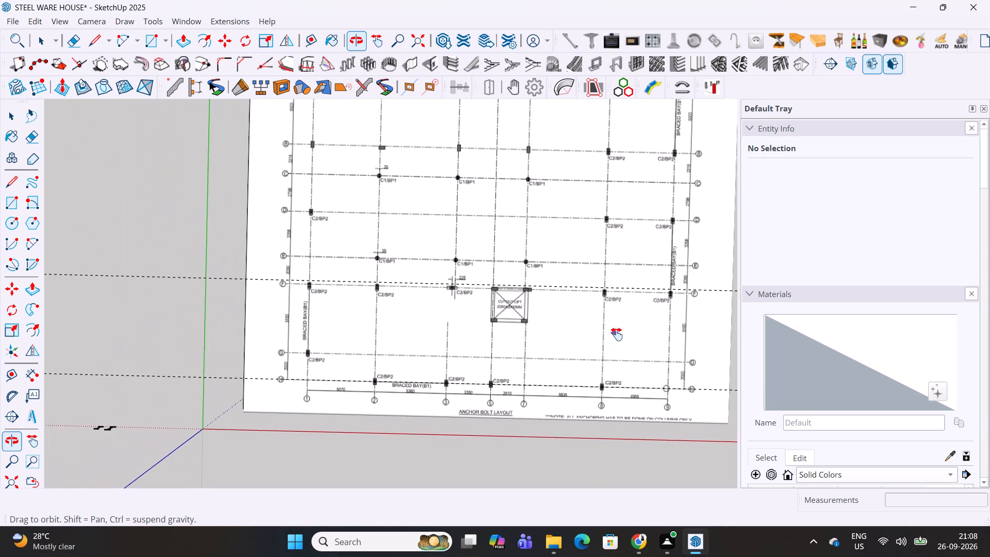
{"action": "middle_click_drag", "start_coordinate": [617, 334], "coordinate": [636, 327]}
{"action": "scroll", "coordinate": [322, 356], "scroll_direction": "up", "scroll_amount": 12}
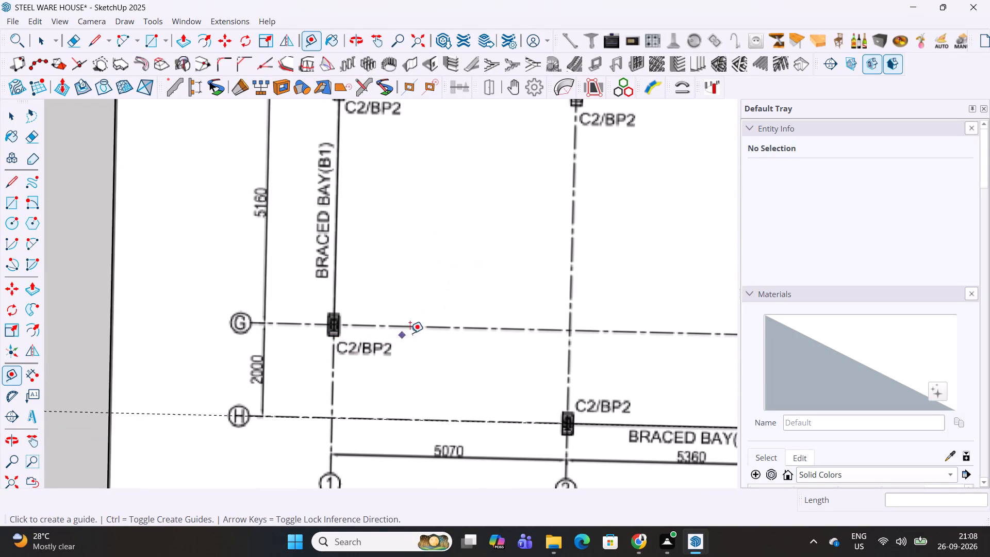
{"action": "scroll", "coordinate": [443, 322], "scroll_direction": "down", "scroll_amount": 12}
Copy the upright ISMB250 profile about 13809 mm to beside the guide crossing outside the layout sheet, near grid line F.
{"action": "scroll", "coordinate": [206, 418], "scroll_direction": "up", "scroll_amount": 19}
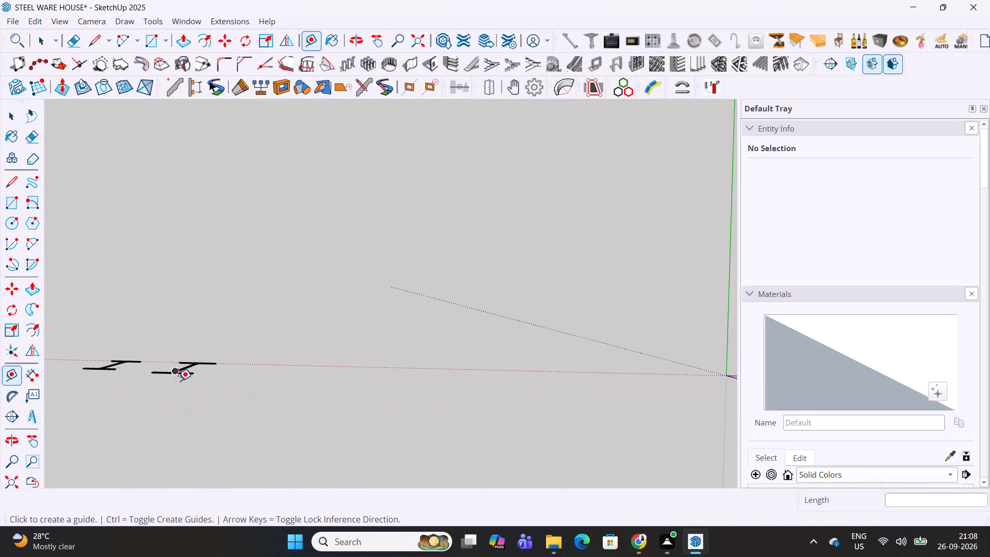
{"action": "middle_click_drag", "start_coordinate": [178, 378], "coordinate": [241, 110]}
{"action": "scroll", "coordinate": [198, 355], "scroll_direction": "up", "scroll_amount": 5}
{"action": "key", "text": "space"}
{"action": "triple_click", "coordinate": [167, 400]}
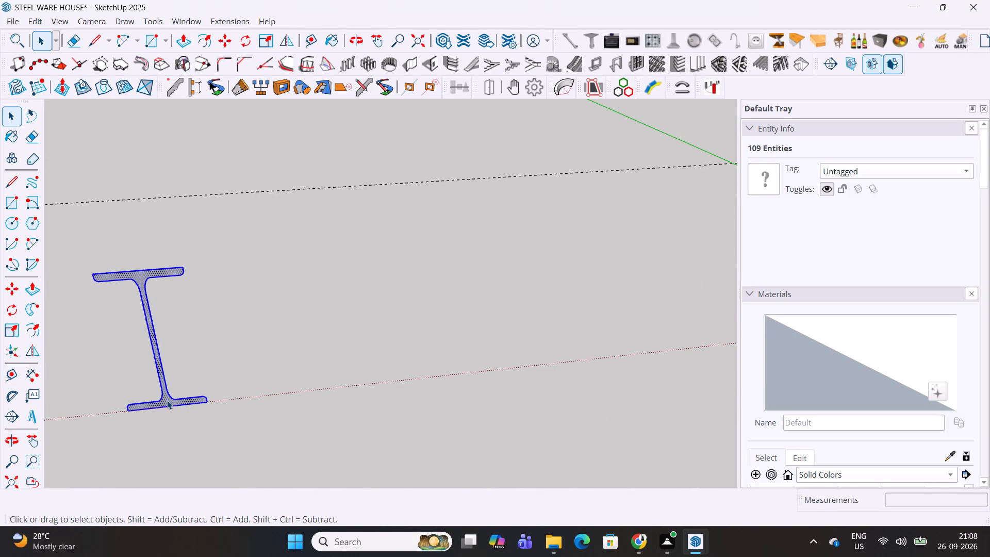
{"action": "key", "text": "m"}
{"action": "left_click", "coordinate": [157, 344]}
{"action": "scroll", "coordinate": [157, 395], "scroll_direction": "down", "scroll_amount": 6}
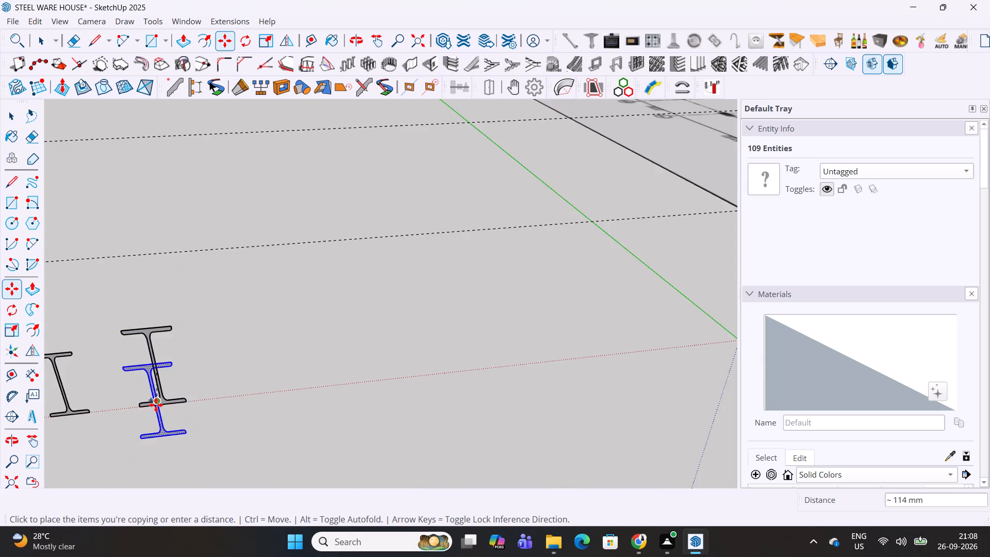
{"action": "scroll", "coordinate": [156, 405], "scroll_direction": "down", "scroll_amount": 12}
{"action": "middle_click_drag", "start_coordinate": [620, 293], "coordinate": [0, 387], "text": "shift"}
{"action": "middle_click_drag", "start_coordinate": [541, 323], "coordinate": [226, 376], "text": "shift"}
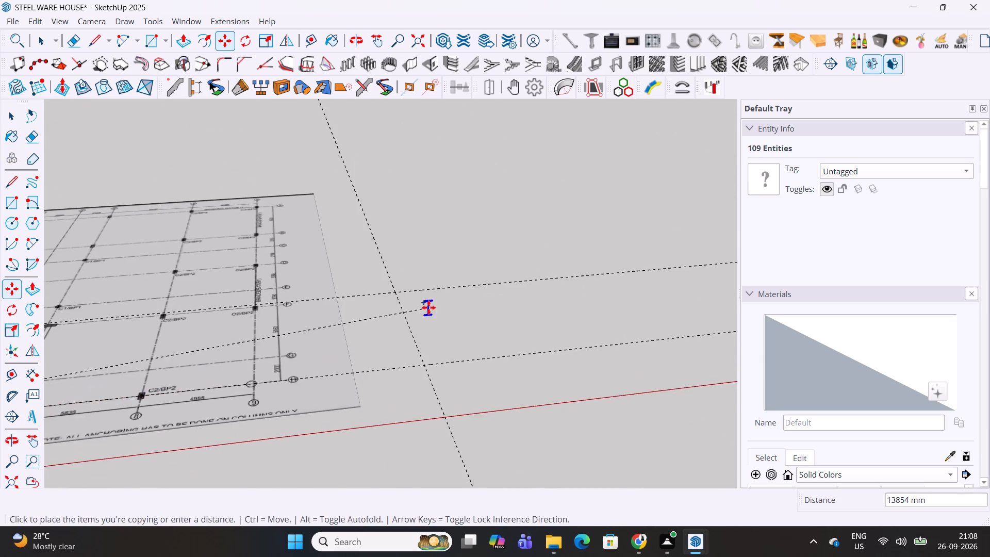
{"action": "middle_click_drag", "start_coordinate": [428, 307], "coordinate": [386, 409]}
{"action": "scroll", "coordinate": [413, 331], "scroll_direction": "up", "scroll_amount": 11}
{"action": "left_click", "coordinate": [378, 288]}
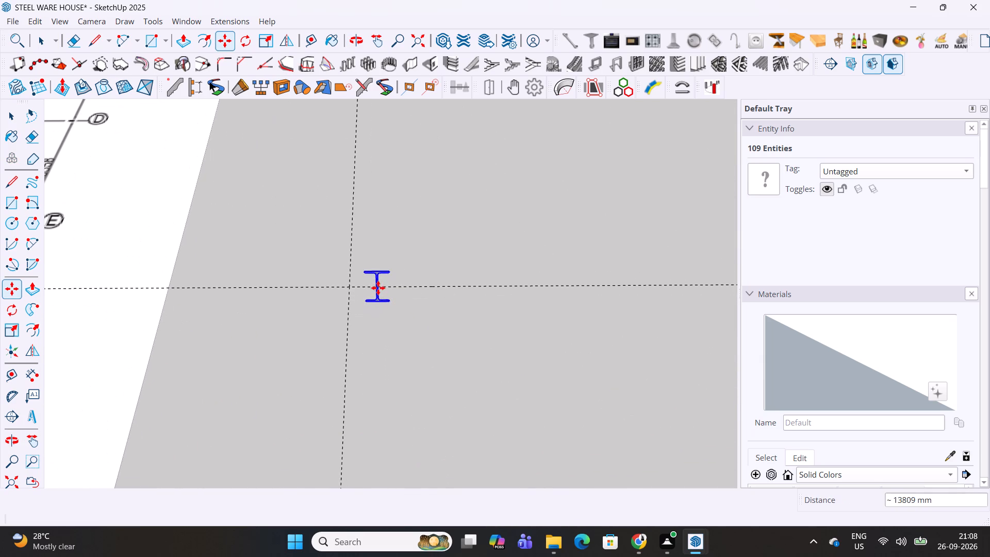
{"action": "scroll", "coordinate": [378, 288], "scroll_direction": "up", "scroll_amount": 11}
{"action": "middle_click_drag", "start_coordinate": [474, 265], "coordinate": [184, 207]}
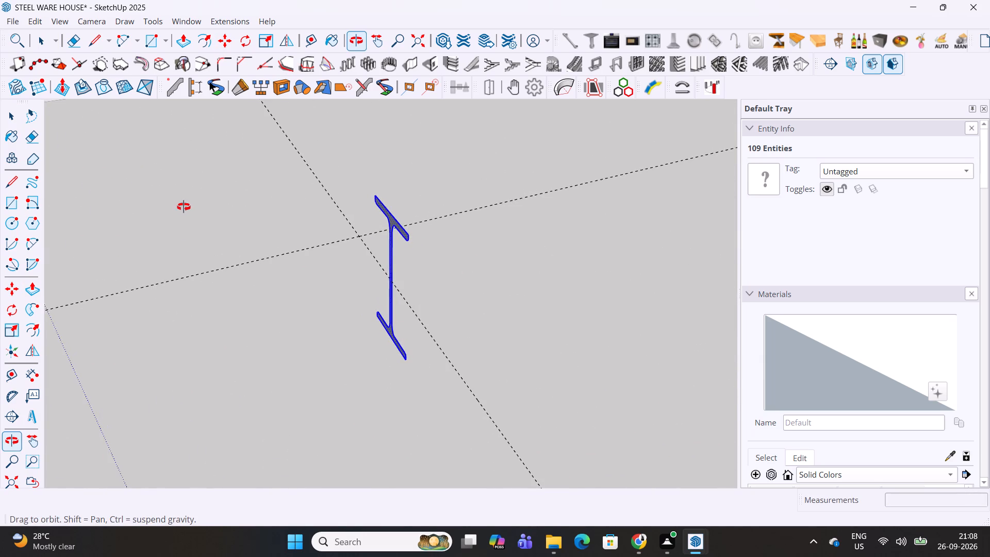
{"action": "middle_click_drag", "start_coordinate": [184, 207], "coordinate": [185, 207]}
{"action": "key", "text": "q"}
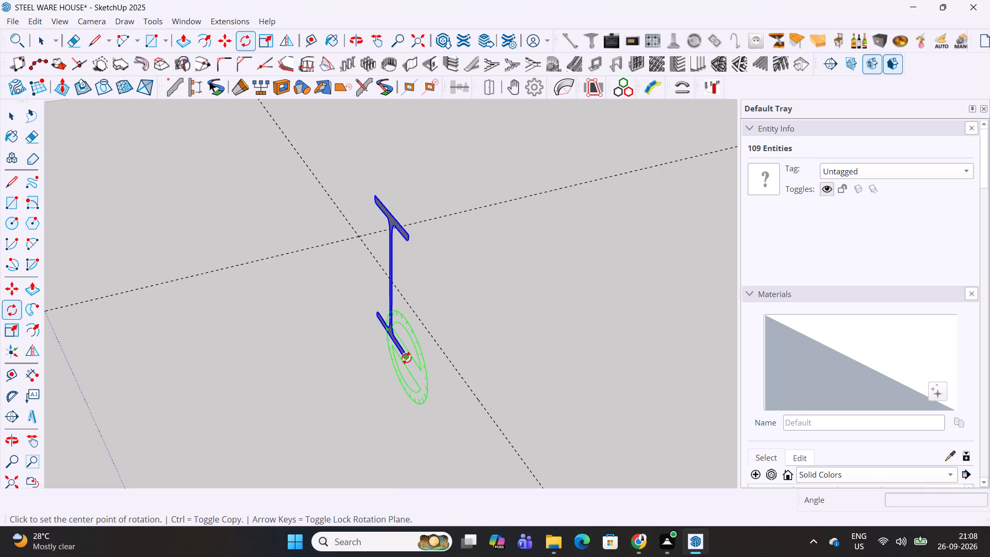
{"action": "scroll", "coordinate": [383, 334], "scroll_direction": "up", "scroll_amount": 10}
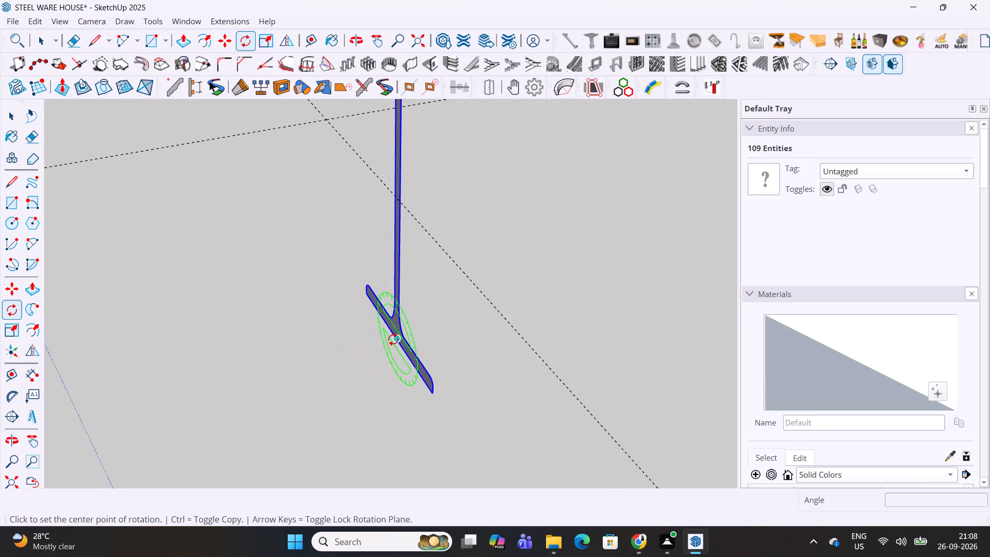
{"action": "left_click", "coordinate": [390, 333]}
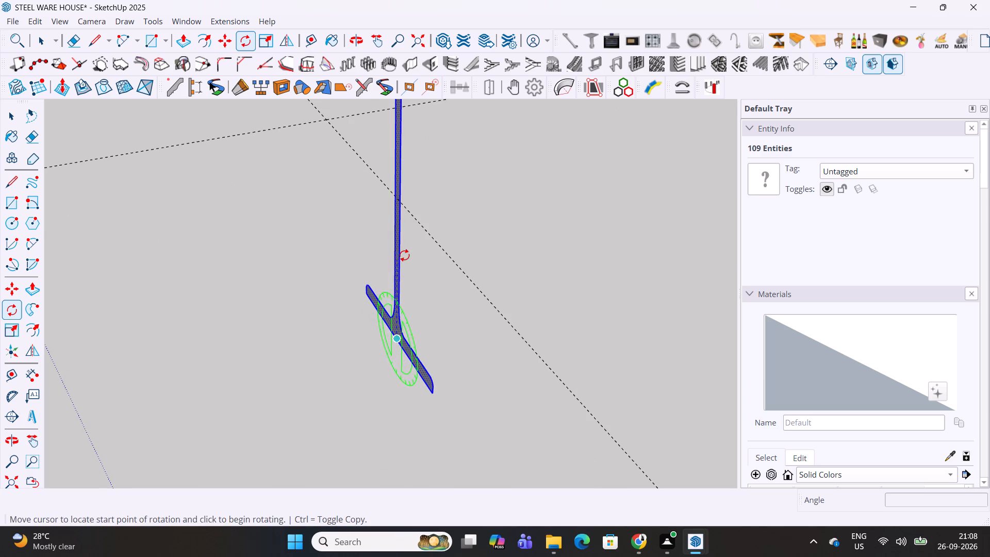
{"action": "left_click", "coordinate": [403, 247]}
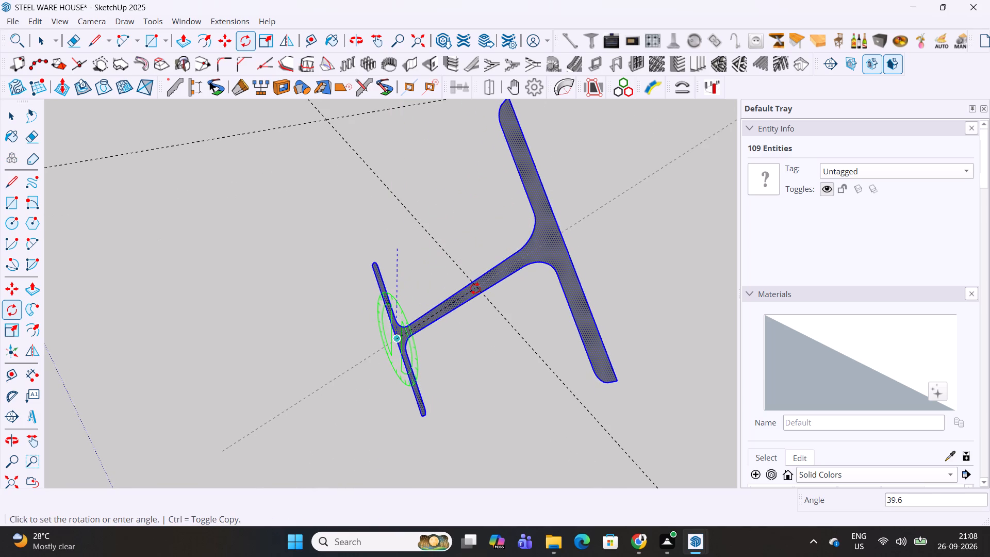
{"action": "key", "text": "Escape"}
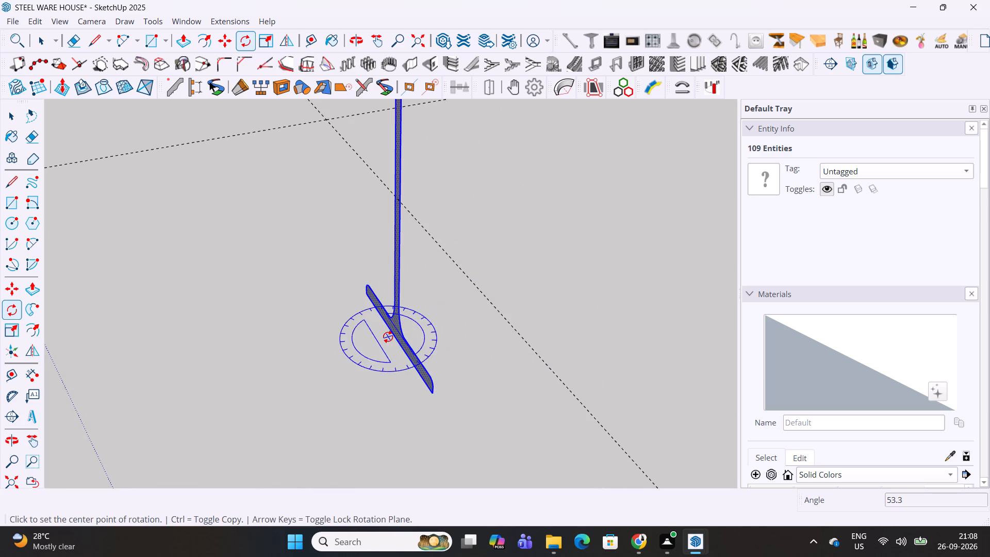
Rotate the copied ISMB250 profile 90 degrees about the red axis, pivoting at its lower flange's midpoint, to lay it flat.
{"action": "key", "text": "Right"}
{"action": "left_click", "coordinate": [391, 335]}
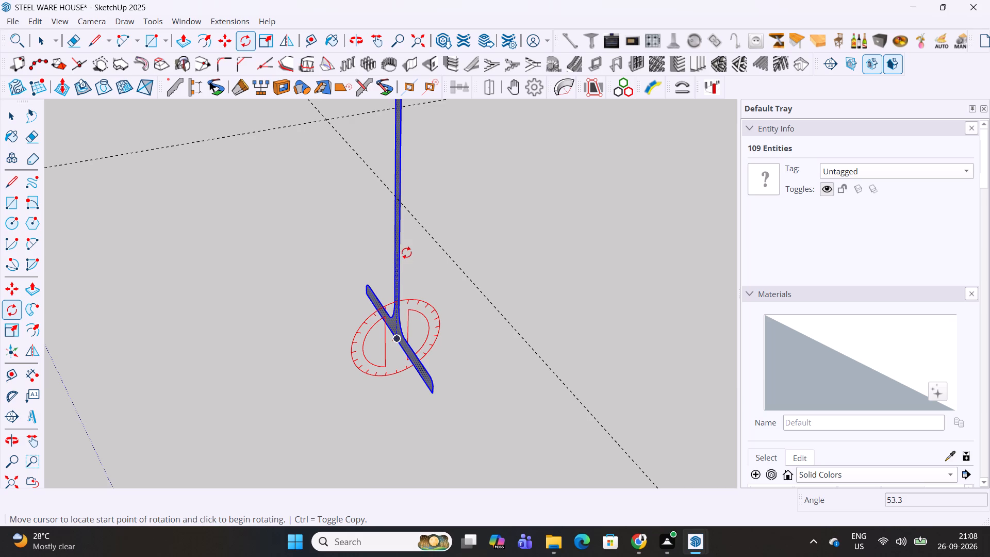
{"action": "left_click", "coordinate": [406, 253]}
{"action": "type", "text": "90"}
{"action": "key", "text": "Return"}
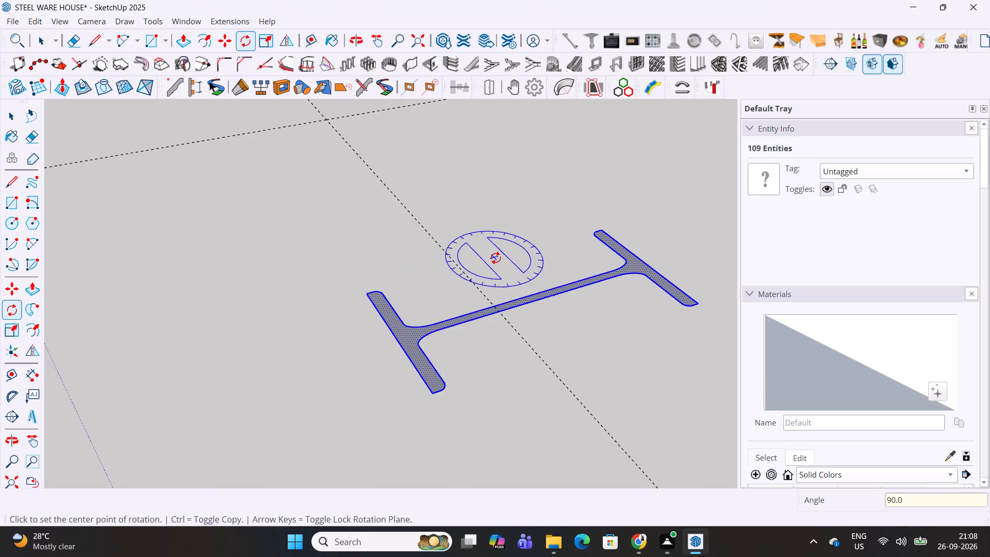
Move the flat ISMB250 profile by the middle of its web onto the crossing of the two guides.
{"action": "scroll", "coordinate": [494, 268], "scroll_direction": "down", "scroll_amount": 5}
{"action": "middle_click_drag", "start_coordinate": [464, 302], "coordinate": [645, 412]}
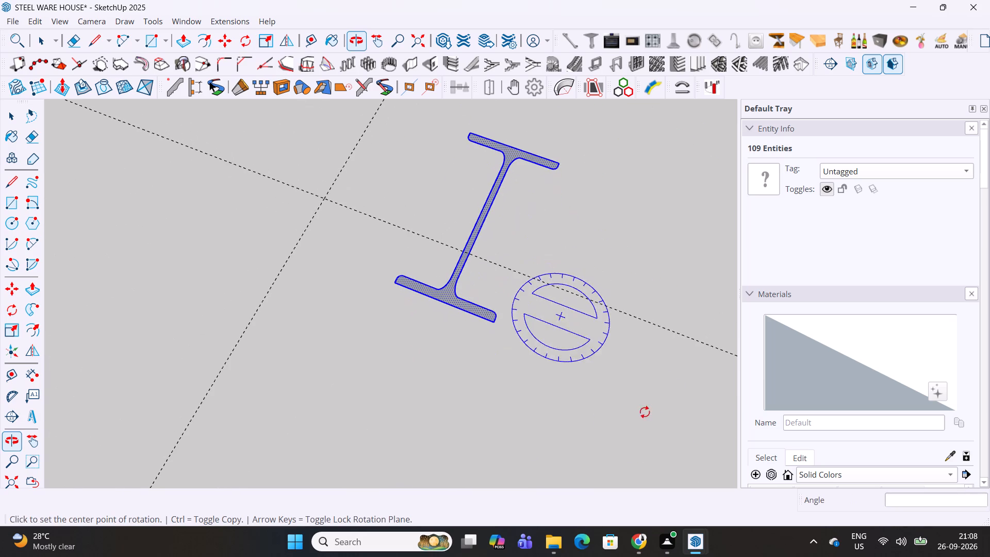
{"action": "key", "text": "m"}
{"action": "left_click", "coordinate": [487, 224]}
{"action": "left_click", "coordinate": [321, 200]}
Offset a parallel guide from the green-direction guide to the flange's midpoint, along the profile's web centreline.
{"action": "scroll", "coordinate": [321, 200], "scroll_direction": "up", "scroll_amount": 3}
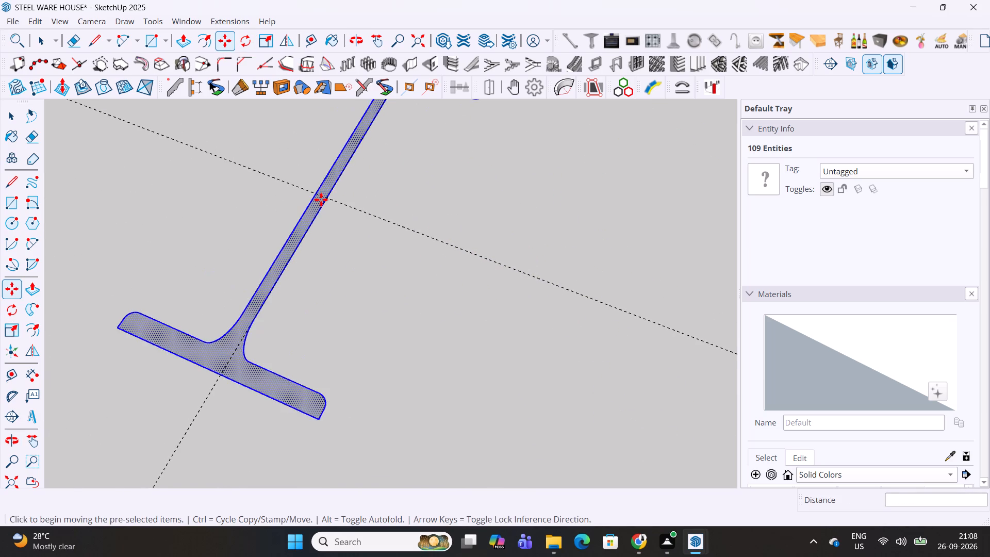
{"action": "scroll", "coordinate": [321, 200], "scroll_direction": "up", "scroll_amount": 5}
{"action": "scroll", "coordinate": [321, 199], "scroll_direction": "down", "scroll_amount": 5}
{"action": "middle_click_drag", "start_coordinate": [350, 186], "coordinate": [307, 352], "text": "shift"}
{"action": "scroll", "coordinate": [281, 378], "scroll_direction": "up", "scroll_amount": 6}
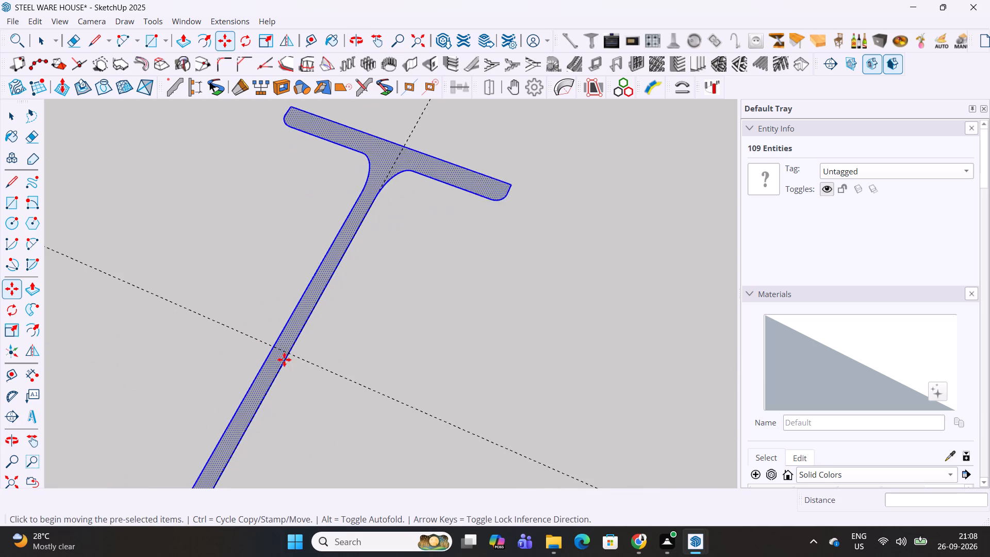
{"action": "scroll", "coordinate": [284, 359], "scroll_direction": "up", "scroll_amount": 9}
{"action": "scroll", "coordinate": [306, 344], "scroll_direction": "down", "scroll_amount": 14}
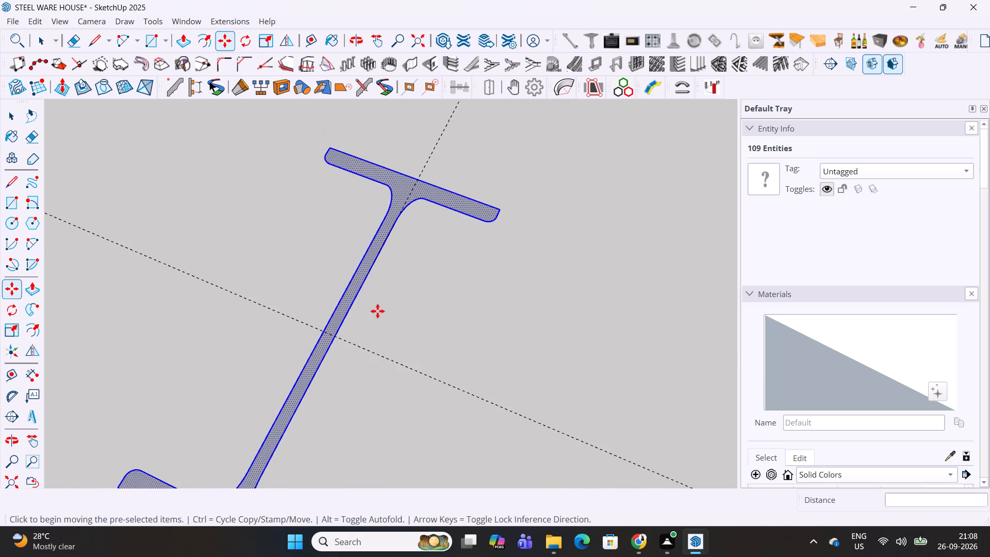
{"action": "scroll", "coordinate": [410, 194], "scroll_direction": "up", "scroll_amount": 9}
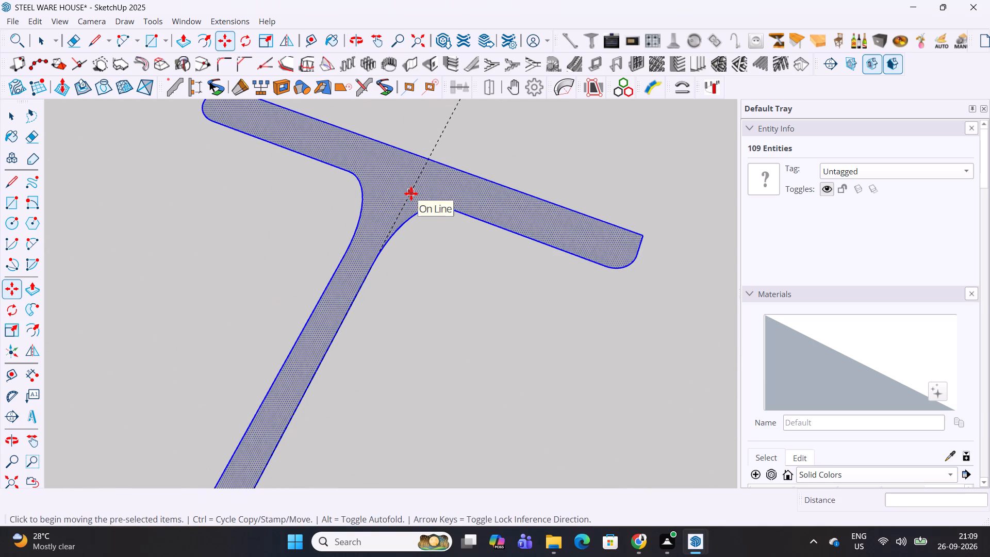
{"action": "key", "text": "t"}
{"action": "left_click", "coordinate": [414, 185]}
{"action": "left_click", "coordinate": [410, 156]}
{"action": "scroll", "coordinate": [410, 156], "scroll_direction": "down", "scroll_amount": 3}
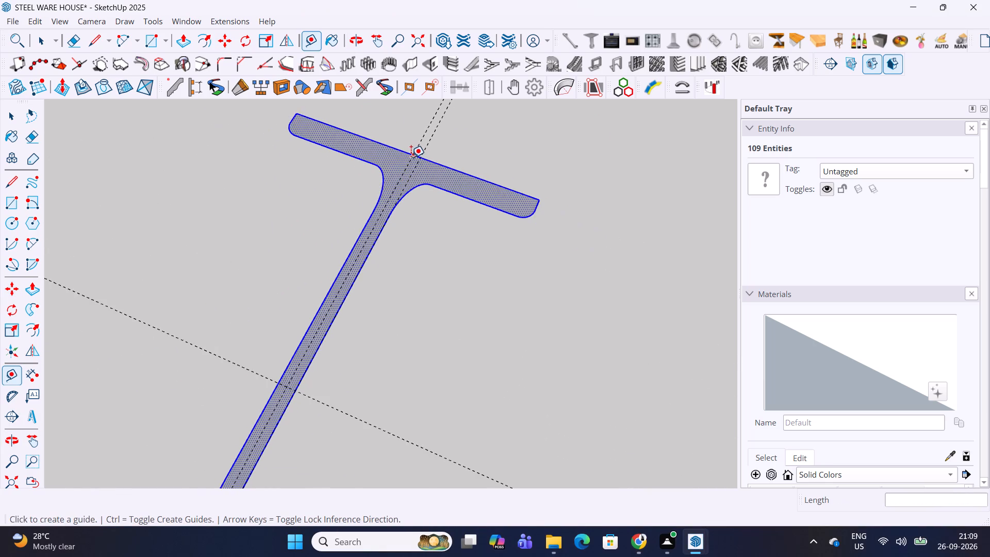
{"action": "scroll", "coordinate": [411, 157], "scroll_direction": "down", "scroll_amount": 7}
{"action": "scroll", "coordinate": [347, 285], "scroll_direction": "up", "scroll_amount": 10}
{"action": "scroll", "coordinate": [348, 322], "scroll_direction": "down", "scroll_amount": 5}
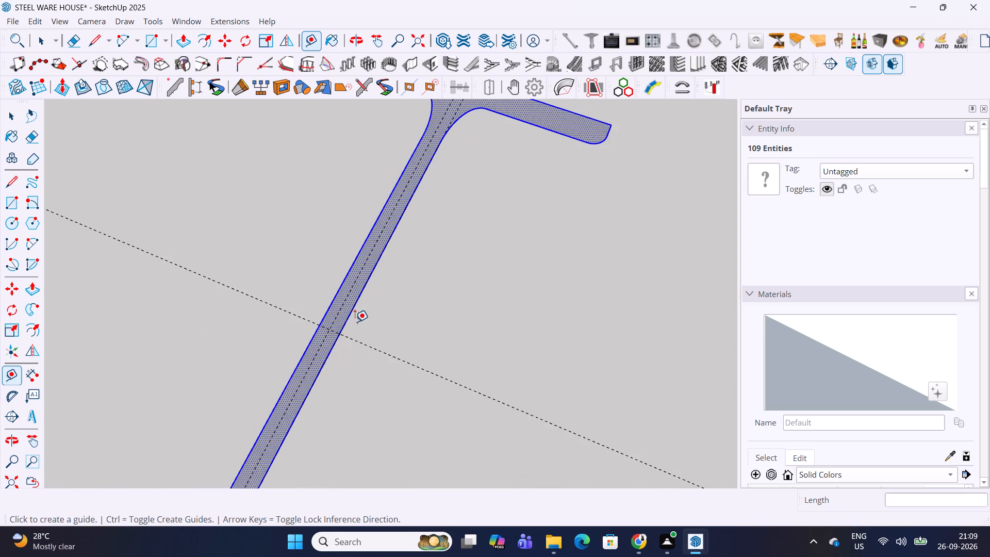
Move the flat ISMB250 profile from its web-centreline guide crossing onto the original guide crossing to centre it there.
{"action": "middle_click_drag", "start_coordinate": [362, 322], "coordinate": [415, 307]}
{"action": "scroll", "coordinate": [337, 317], "scroll_direction": "up", "scroll_amount": 9}
{"action": "key", "text": "m"}
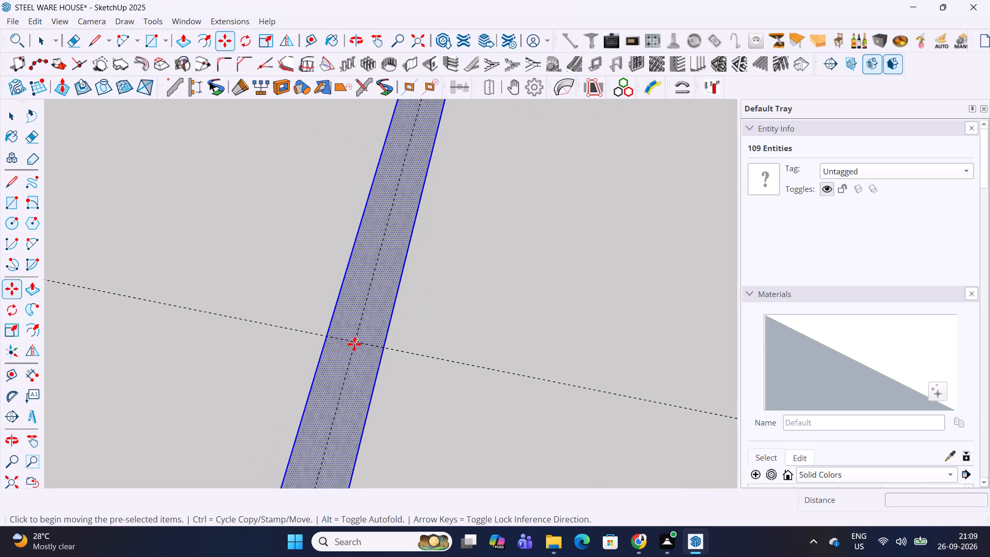
{"action": "left_click", "coordinate": [354, 344]}
{"action": "left_click", "coordinate": [383, 348]}
Push/Pull the ISMB250 profile face up 3000 mm to form the column.
{"action": "scroll", "coordinate": [364, 355], "scroll_direction": "down", "scroll_amount": 12}
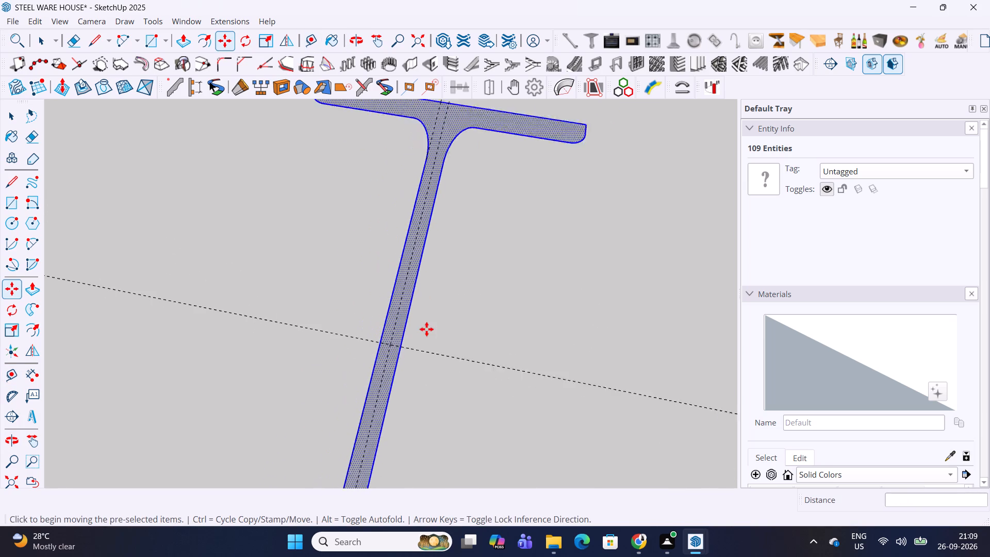
{"action": "scroll", "coordinate": [426, 329], "scroll_direction": "down", "scroll_amount": 10}
{"action": "scroll", "coordinate": [481, 264], "scroll_direction": "down", "scroll_amount": 2}
{"action": "middle_click_drag", "start_coordinate": [492, 283], "coordinate": [387, 268]}
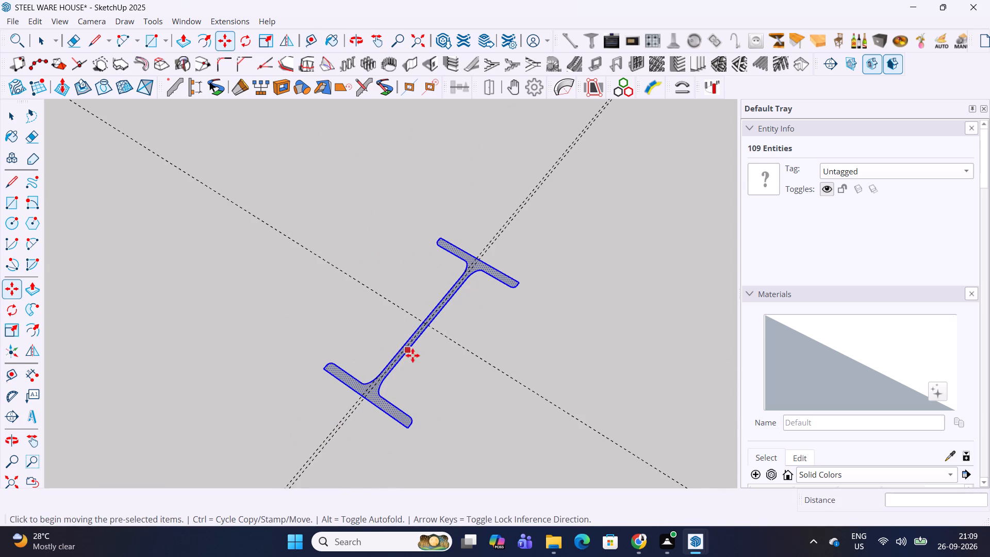
{"action": "key", "text": "p"}
{"action": "key", "text": "Escape"}
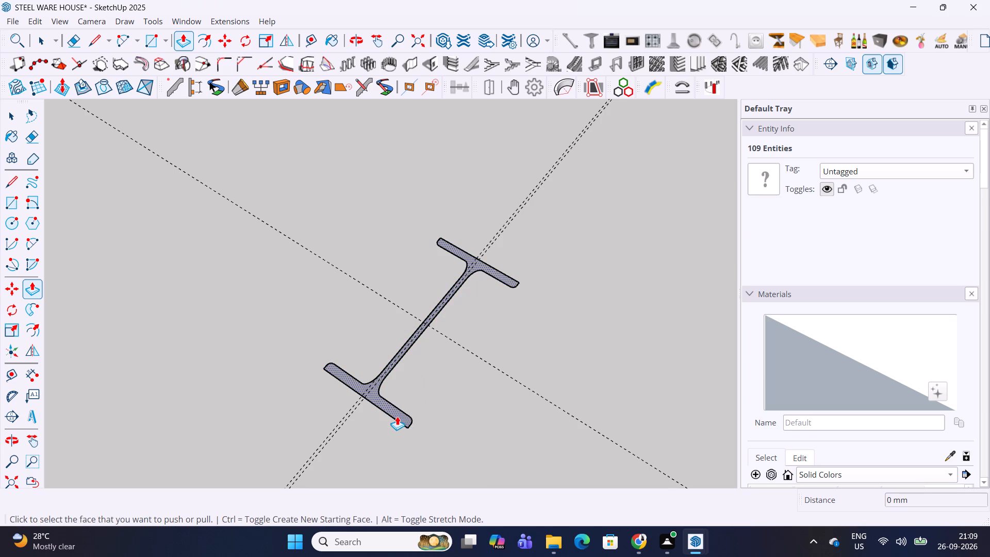
{"action": "left_click", "coordinate": [397, 416]}
{"action": "type", "text": "3000"}
{"action": "key", "text": "Return"}
Select all the connected geometry of the extruded column and make it a group.
{"action": "scroll", "coordinate": [404, 289], "scroll_direction": "down", "scroll_amount": 11}
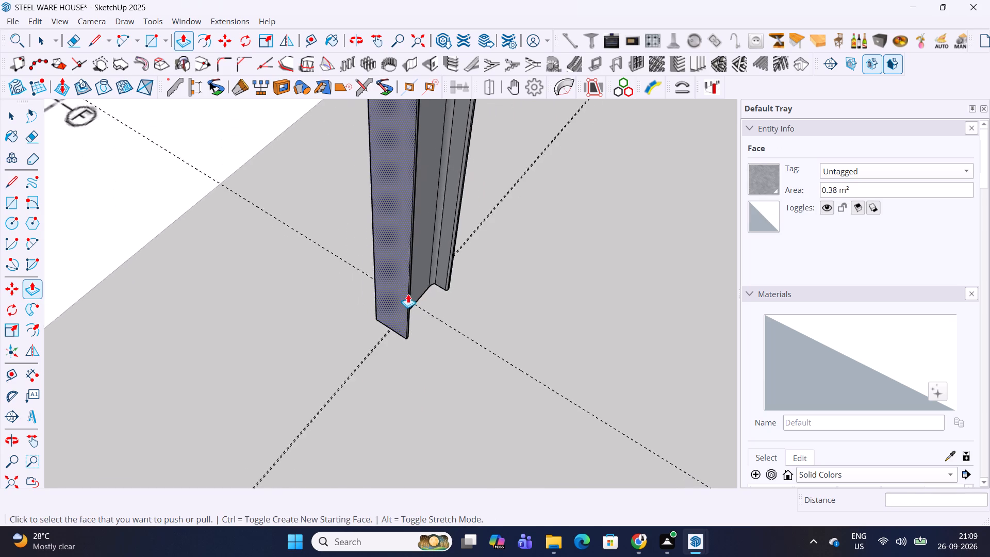
{"action": "scroll", "coordinate": [408, 294], "scroll_direction": "down", "scroll_amount": 18}
{"action": "middle_click_drag", "start_coordinate": [408, 332], "coordinate": [310, 249]}
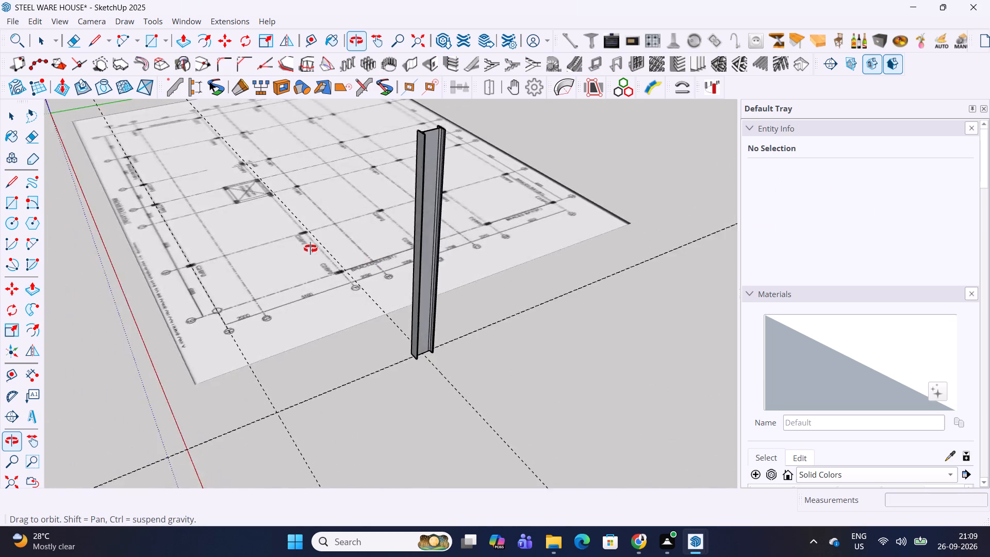
{"action": "middle_click_drag", "start_coordinate": [310, 249], "coordinate": [558, 270]}
{"action": "key", "text": "space"}
{"action": "triple_click", "coordinate": [388, 225]}
{"action": "left_click", "coordinate": [388, 225]}
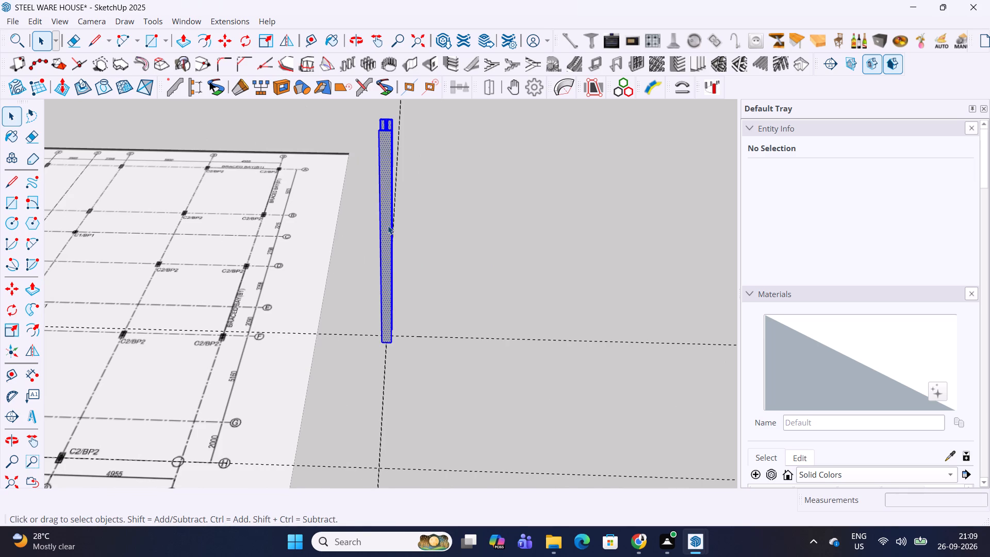
{"action": "right_click", "coordinate": [388, 225]}
{"action": "left_click", "coordinate": [428, 347]}
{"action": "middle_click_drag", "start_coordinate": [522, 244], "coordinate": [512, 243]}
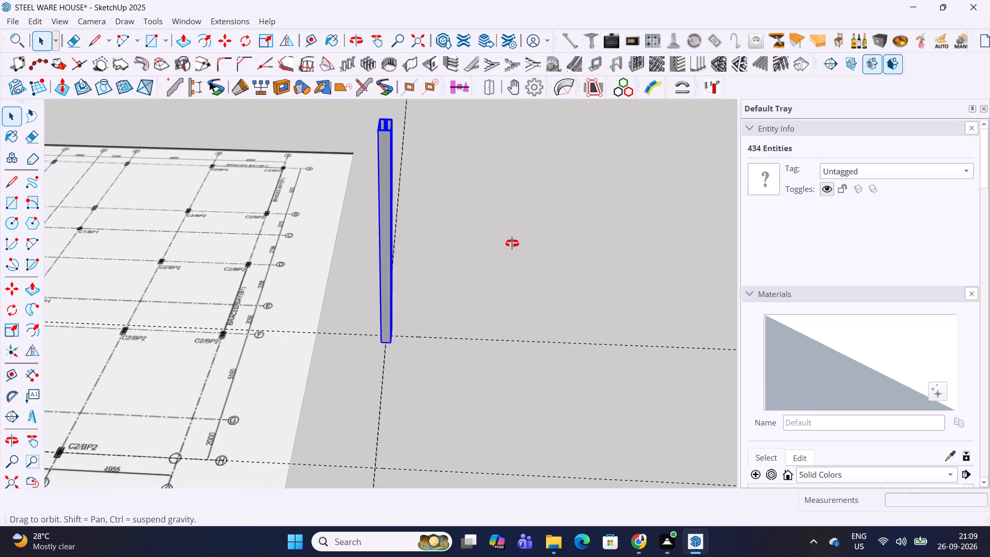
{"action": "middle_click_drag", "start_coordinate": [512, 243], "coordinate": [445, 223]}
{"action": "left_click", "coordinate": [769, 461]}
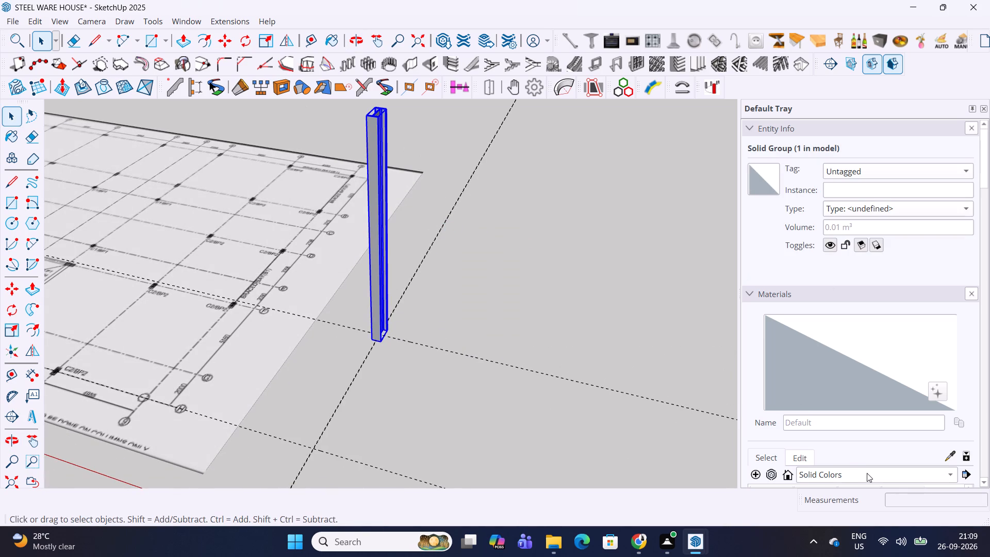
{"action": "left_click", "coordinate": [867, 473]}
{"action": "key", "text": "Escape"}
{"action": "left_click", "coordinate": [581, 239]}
Switch to the truss framing PDF in Chrome and examine the column heights in the section drawings on page 4.
{"action": "scroll", "coordinate": [369, 154], "scroll_direction": "up", "scroll_amount": 1}
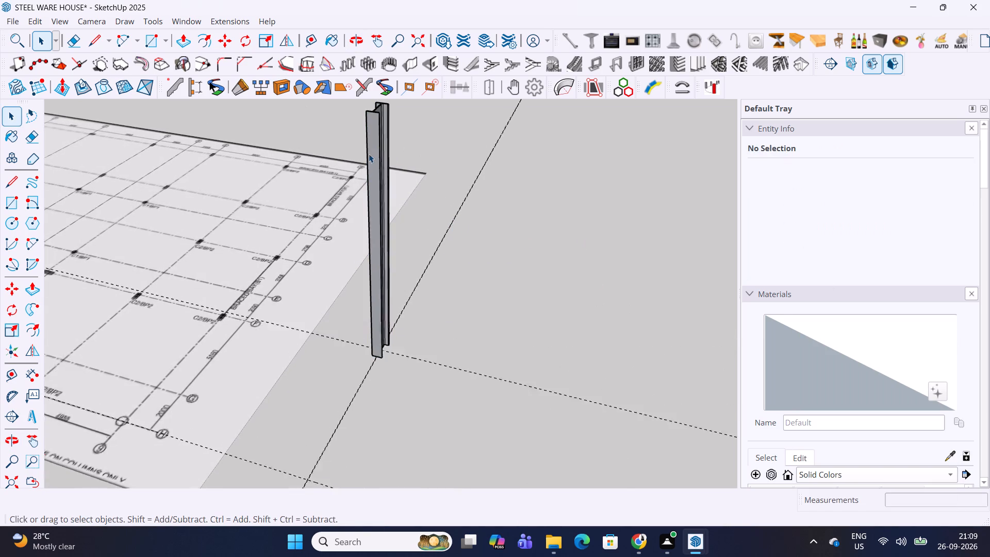
{"action": "scroll", "coordinate": [369, 154], "scroll_direction": "up", "scroll_amount": 7}
{"action": "middle_click_drag", "start_coordinate": [375, 156], "coordinate": [227, 225]}
{"action": "scroll", "coordinate": [283, 244], "scroll_direction": "up", "scroll_amount": 5}
{"action": "scroll", "coordinate": [284, 244], "scroll_direction": "down", "scroll_amount": 9}
{"action": "left_click", "coordinate": [637, 541]}
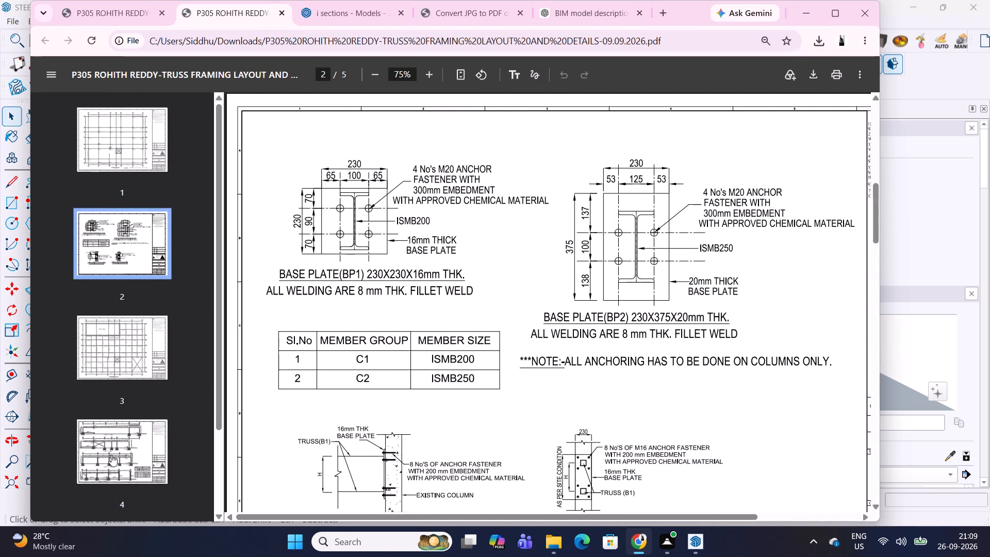
{"action": "left_click", "coordinate": [111, 455]}
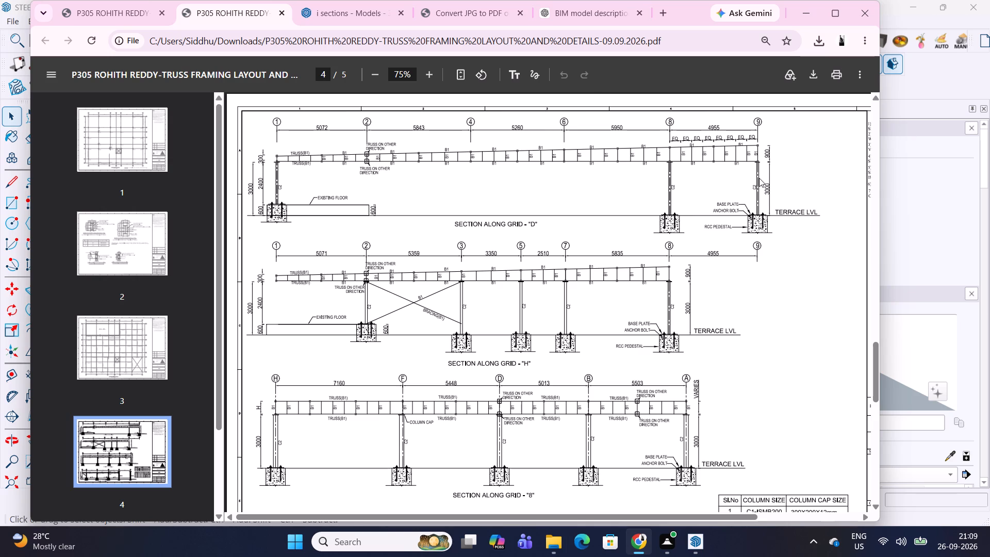
{"action": "left_click", "coordinate": [808, 15]}
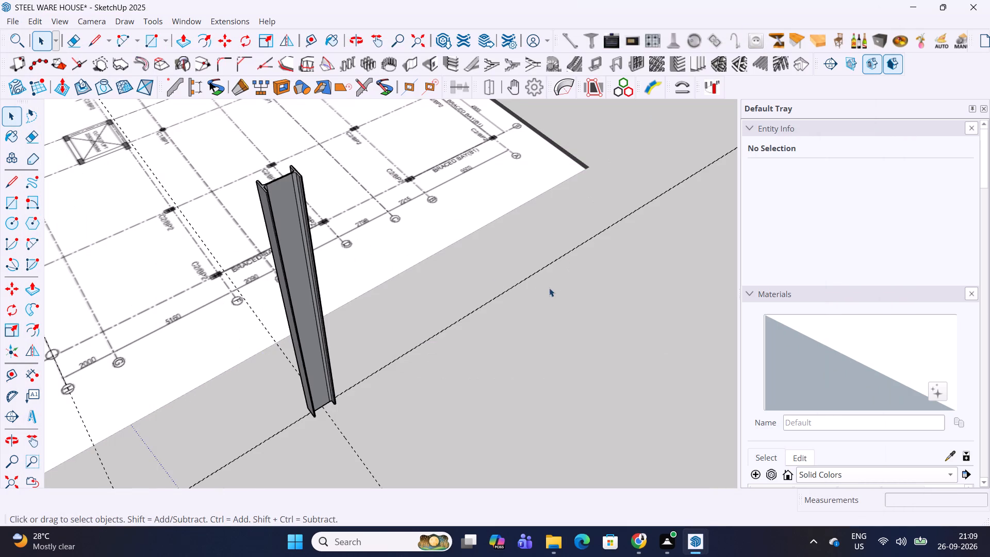
Examine the anchor bolt layout's column positions and the grid spacings around grid lines D to H.
{"action": "scroll", "coordinate": [457, 270], "scroll_direction": "down", "scroll_amount": 5}
{"action": "middle_click_drag", "start_coordinate": [420, 288], "coordinate": [640, 277]}
{"action": "scroll", "coordinate": [562, 282], "scroll_direction": "down", "scroll_amount": 6}
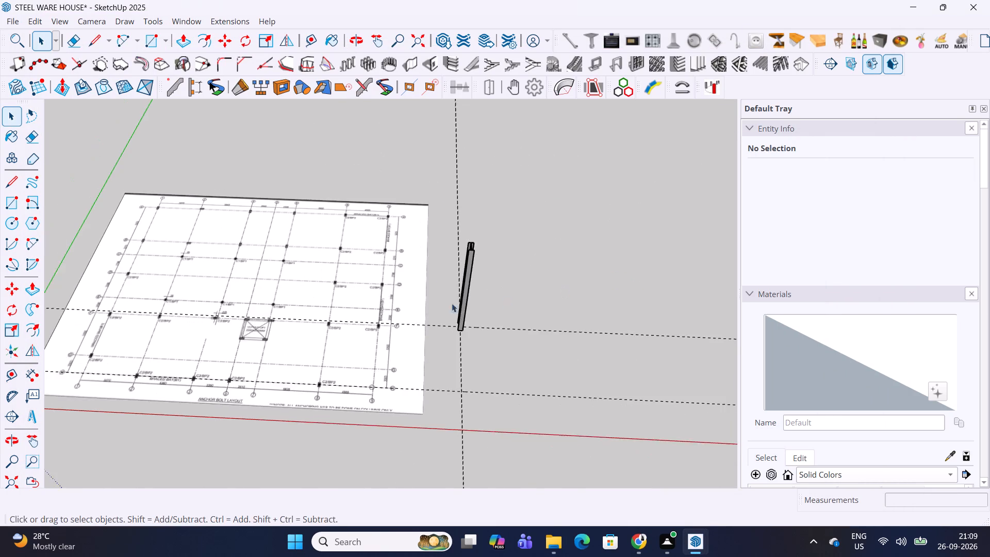
{"action": "middle_click_drag", "start_coordinate": [427, 304], "coordinate": [589, 315], "text": "shift"}
{"action": "middle_click_drag", "start_coordinate": [549, 299], "coordinate": [564, 373]}
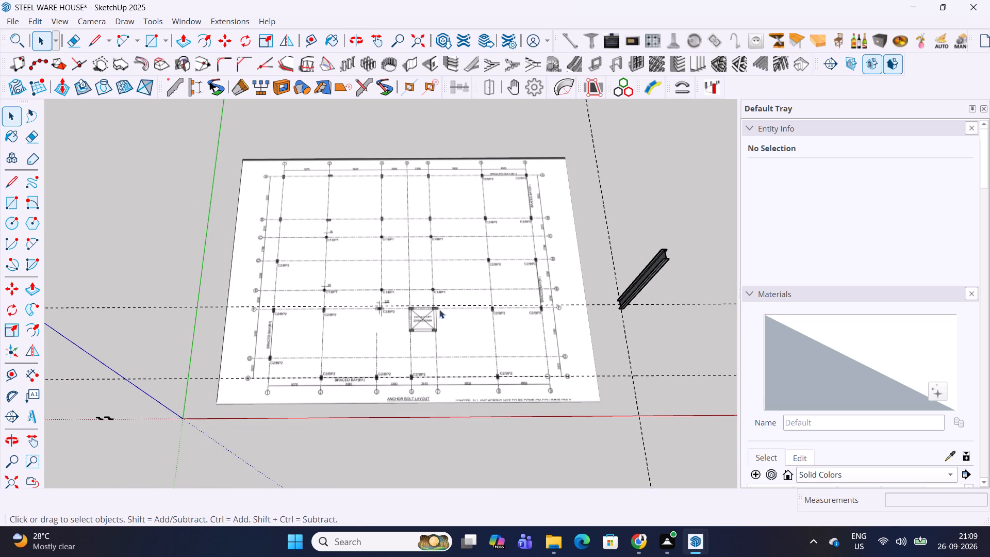
{"action": "scroll", "coordinate": [315, 330], "scroll_direction": "up", "scroll_amount": 10}
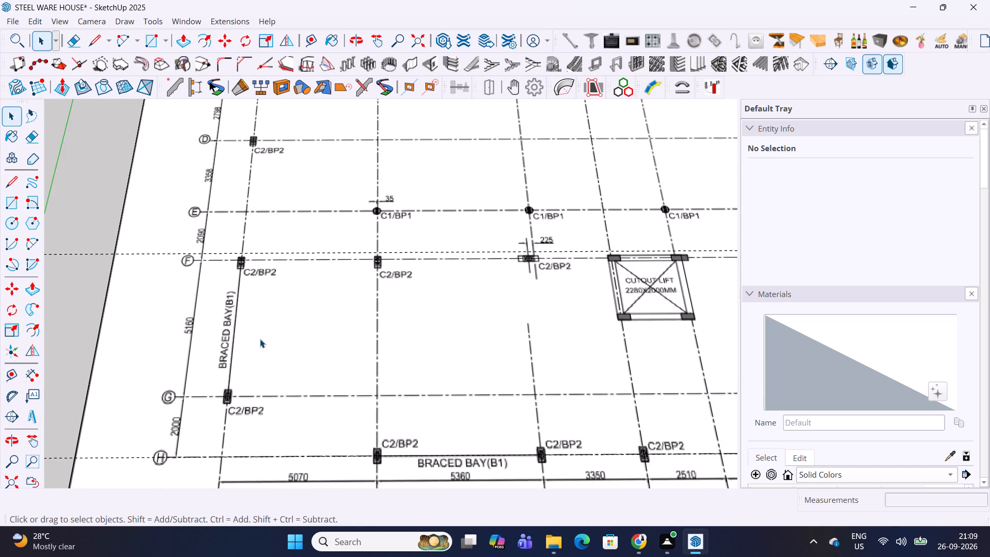
{"action": "scroll", "coordinate": [255, 323], "scroll_direction": "up", "scroll_amount": 1}
{"action": "scroll", "coordinate": [247, 306], "scroll_direction": "down", "scroll_amount": 4}
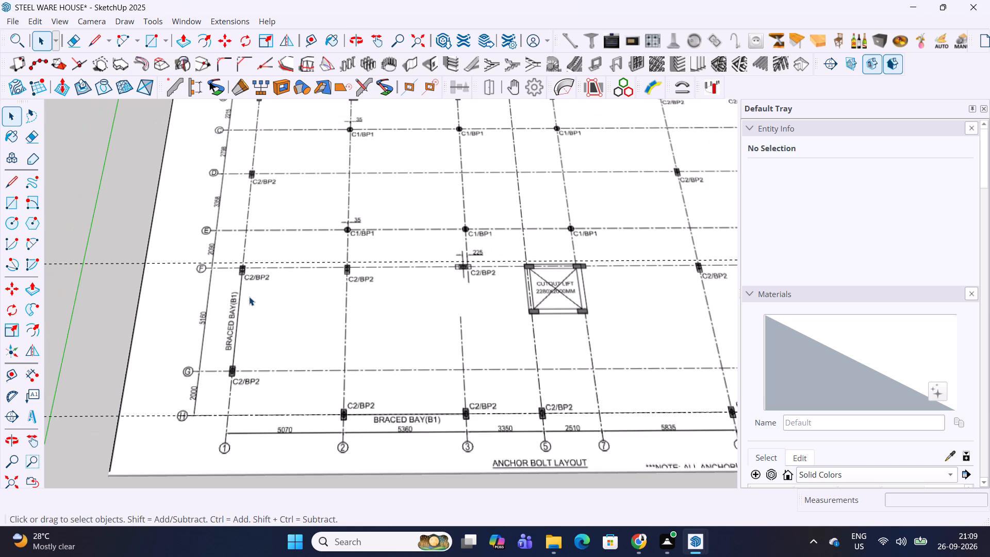
{"action": "scroll", "coordinate": [244, 276], "scroll_direction": "down", "scroll_amount": 9}
{"action": "middle_click_drag", "start_coordinate": [639, 268], "coordinate": [556, 252], "text": "shift"}
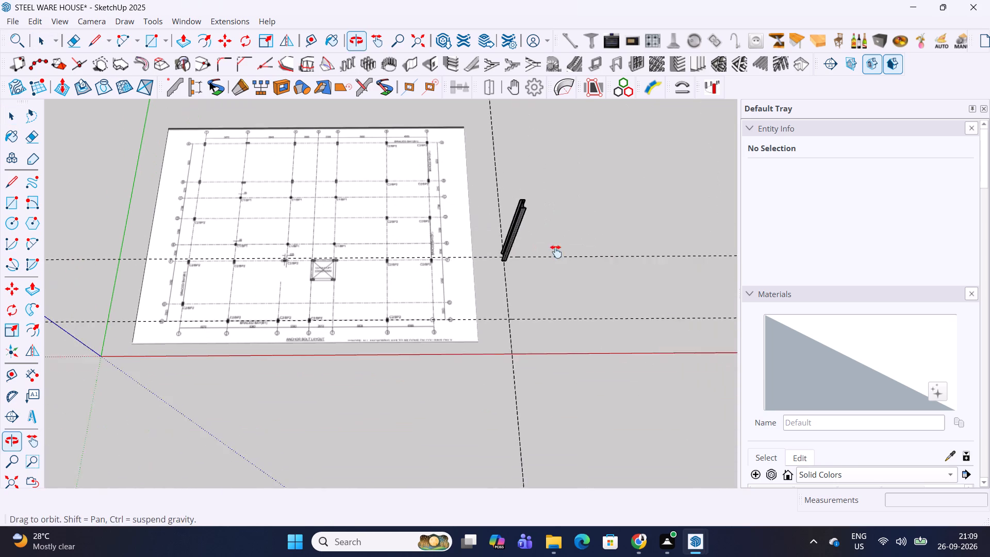
{"action": "middle_click_drag", "start_coordinate": [556, 252], "coordinate": [552, 250], "text": "shift"}
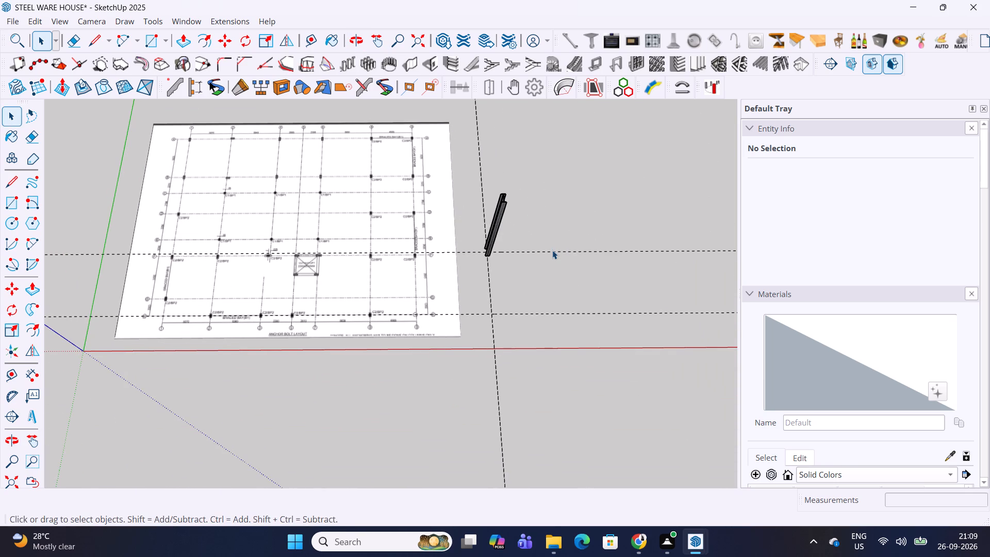
{"action": "scroll", "coordinate": [498, 261], "scroll_direction": "down", "scroll_amount": 4}
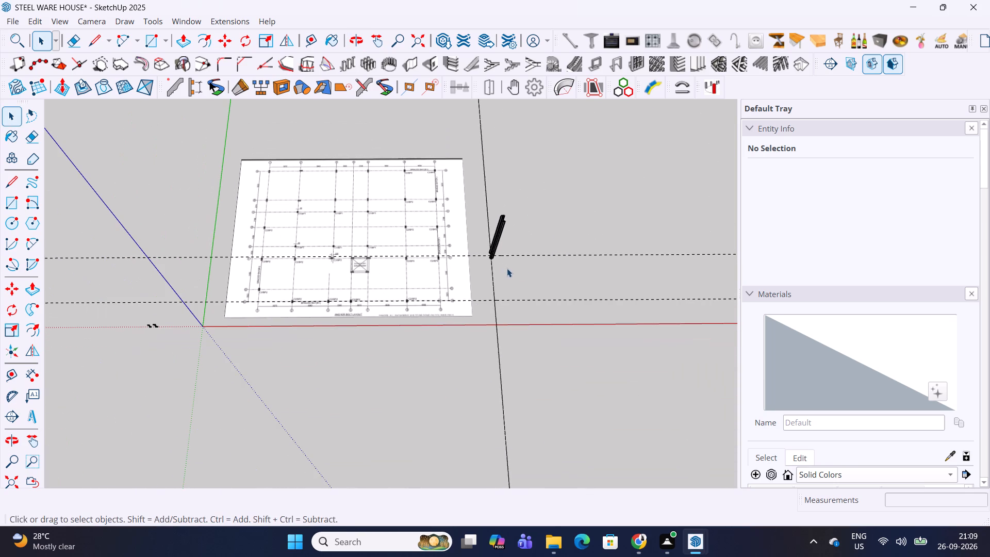
{"action": "middle_click_drag", "start_coordinate": [571, 242], "coordinate": [481, 299]}
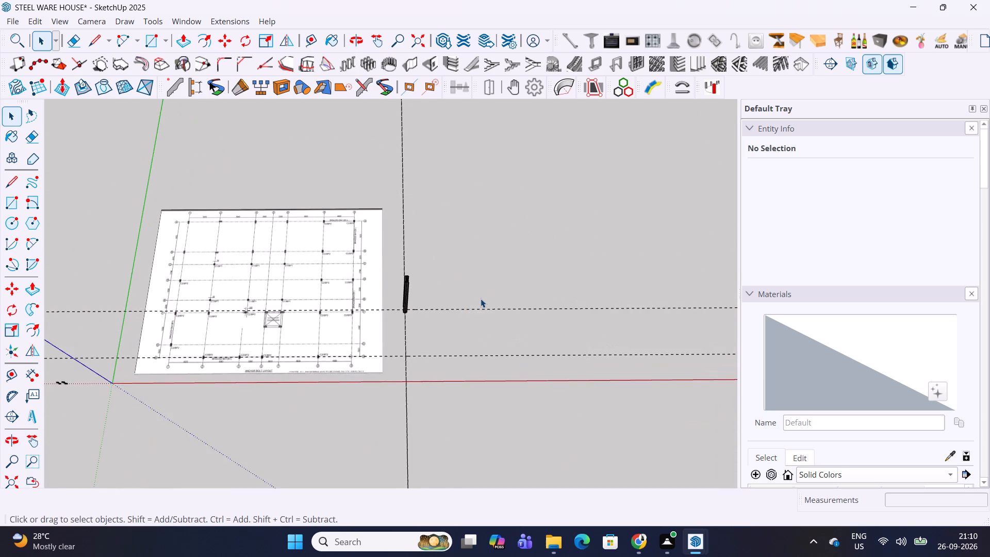
Offset a parallel guide 5160 mm from the grid line F guide, in the green direction toward grid line A.
{"action": "scroll", "coordinate": [481, 299], "scroll_direction": "up", "scroll_amount": 2}
{"action": "key", "text": "t"}
{"action": "left_click", "coordinate": [475, 312]}
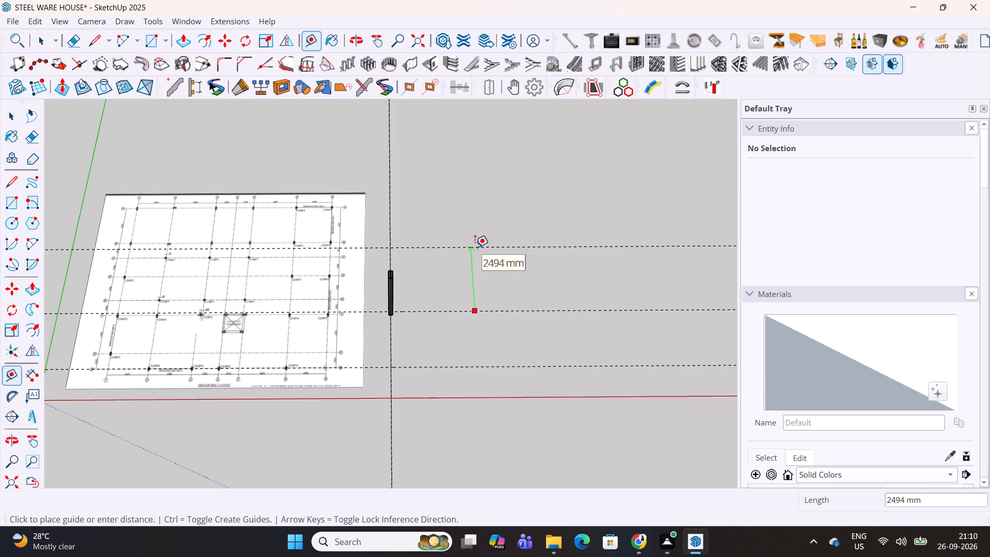
{"action": "type", "text": "5160"}
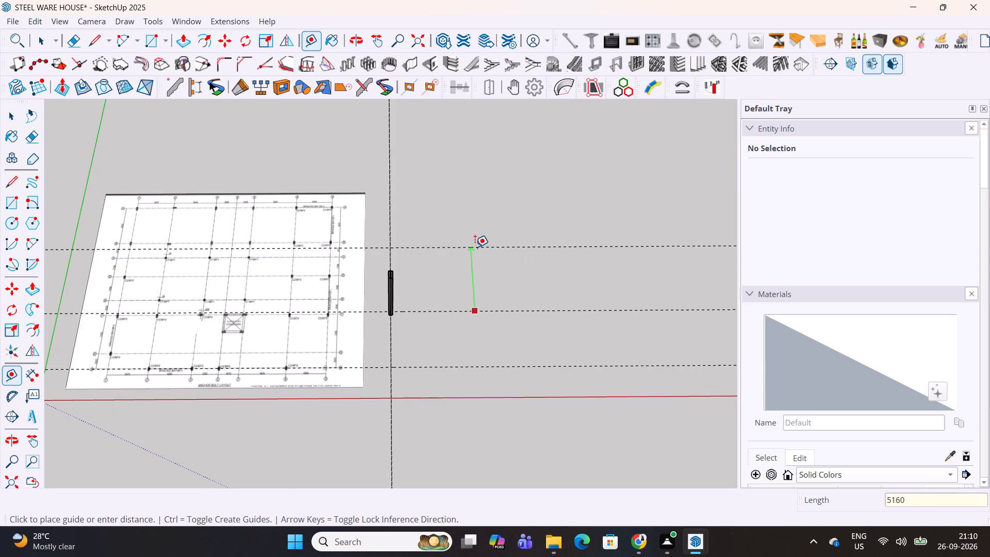
{"action": "key", "text": "Return"}
Check the grid spacings and C2/BP2 column positions around grid line F on the anchor bolt layout.
{"action": "middle_click_drag", "start_coordinate": [330, 265], "coordinate": [496, 275]}
{"action": "scroll", "coordinate": [279, 350], "scroll_direction": "up", "scroll_amount": 13}
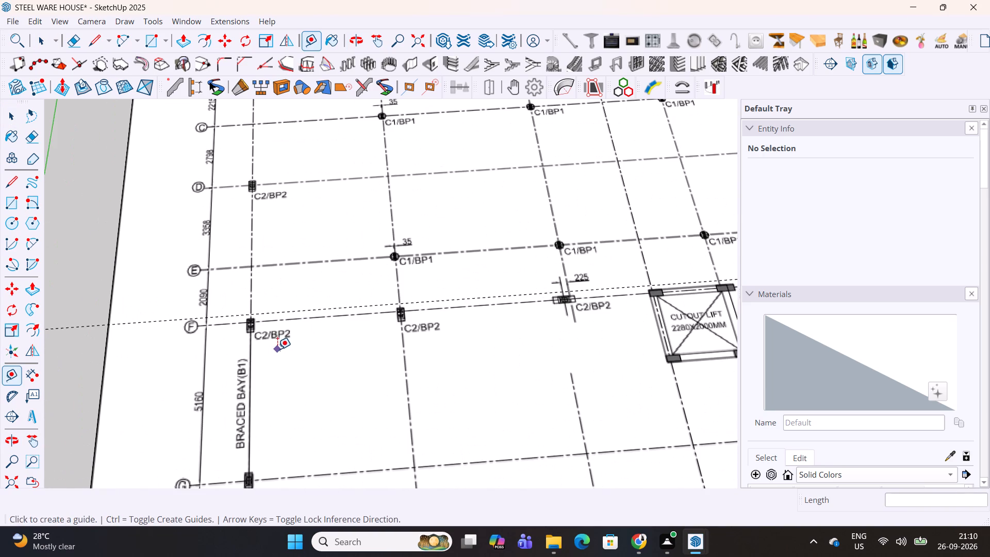
{"action": "scroll", "coordinate": [293, 327], "scroll_direction": "down", "scroll_amount": 4}
{"action": "middle_click_drag", "start_coordinate": [320, 313], "coordinate": [319, 321]}
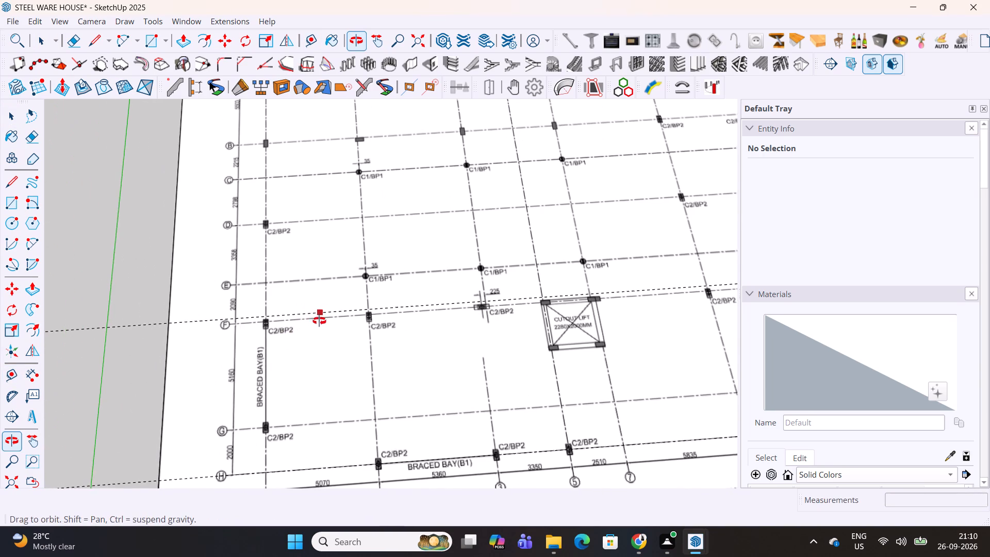
{"action": "middle_click_drag", "start_coordinate": [319, 321], "coordinate": [312, 342]}
{"action": "scroll", "coordinate": [278, 325], "scroll_direction": "up", "scroll_amount": 6}
{"action": "scroll", "coordinate": [296, 310], "scroll_direction": "down", "scroll_amount": 4}
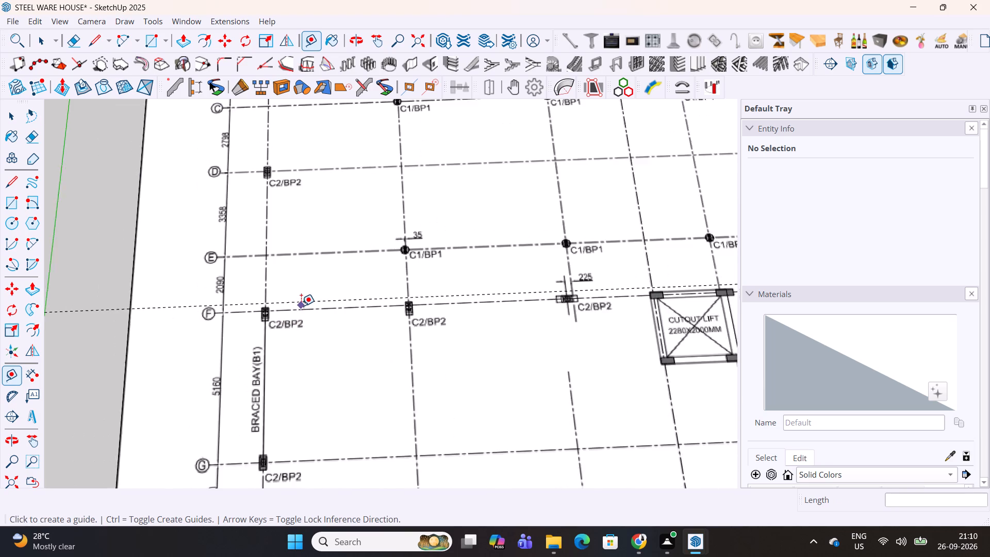
{"action": "scroll", "coordinate": [301, 306], "scroll_direction": "down", "scroll_amount": 7}
Copy the grouped column 5160 mm along the green direction onto the new guide's crossing, and deselect it.
{"action": "middle_click_drag", "start_coordinate": [633, 287], "coordinate": [402, 337]}
{"action": "scroll", "coordinate": [574, 365], "scroll_direction": "up", "scroll_amount": 6}
{"action": "scroll", "coordinate": [496, 332], "scroll_direction": "up", "scroll_amount": 4}
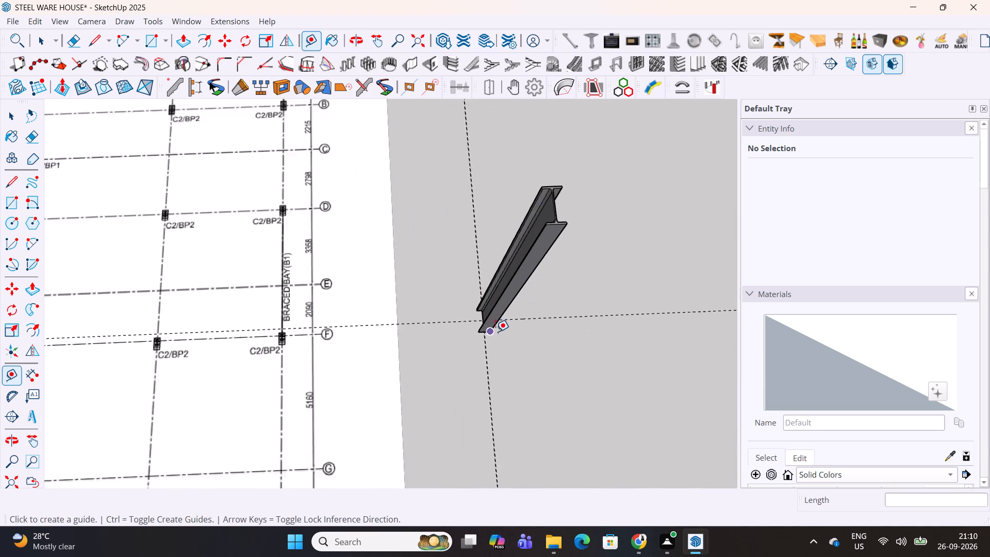
{"action": "scroll", "coordinate": [496, 332], "scroll_direction": "up", "scroll_amount": 1}
{"action": "middle_click_drag", "start_coordinate": [501, 325], "coordinate": [394, 341]}
{"action": "middle_click_drag", "start_coordinate": [434, 338], "coordinate": [266, 237]}
{"action": "scroll", "coordinate": [493, 454], "scroll_direction": "up", "scroll_amount": 5}
{"action": "scroll", "coordinate": [409, 419], "scroll_direction": "up", "scroll_amount": 3}
{"action": "key", "text": "space"}
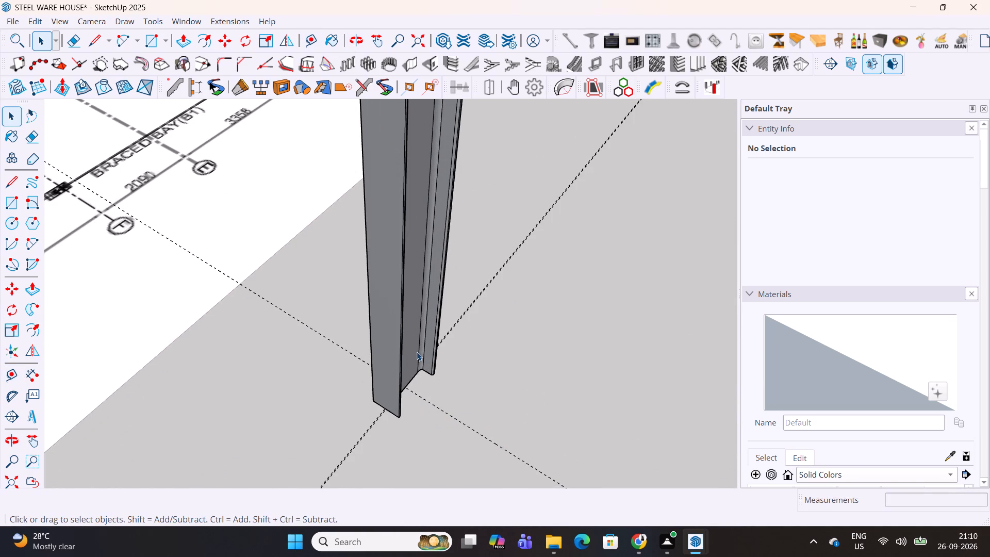
{"action": "left_click", "coordinate": [417, 351]}
{"action": "key", "text": "m"}
{"action": "left_click", "coordinate": [481, 433]}
{"action": "scroll", "coordinate": [524, 386], "scroll_direction": "down", "scroll_amount": 6}
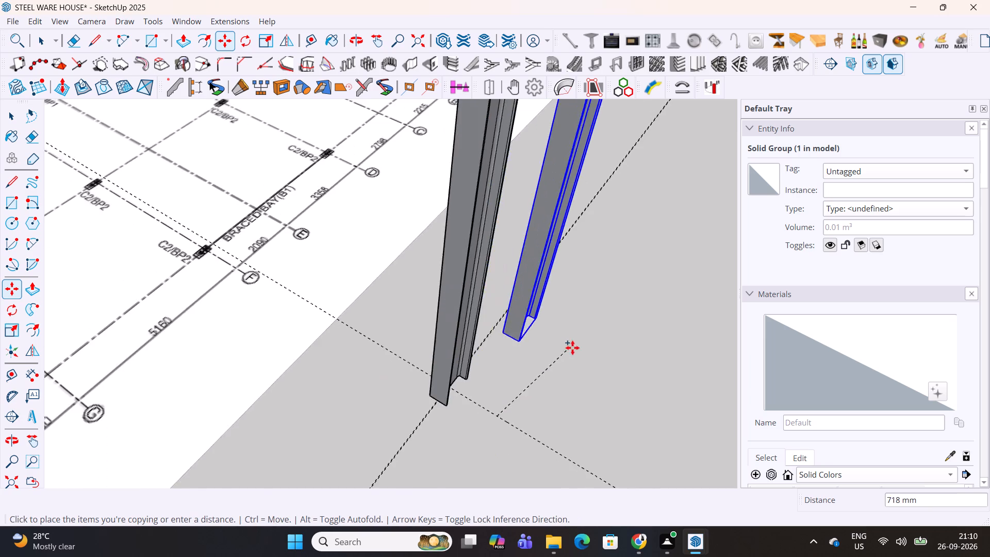
{"action": "scroll", "coordinate": [572, 348], "scroll_direction": "down", "scroll_amount": 3}
{"action": "middle_click_drag", "start_coordinate": [620, 294], "coordinate": [405, 555], "text": "shift"}
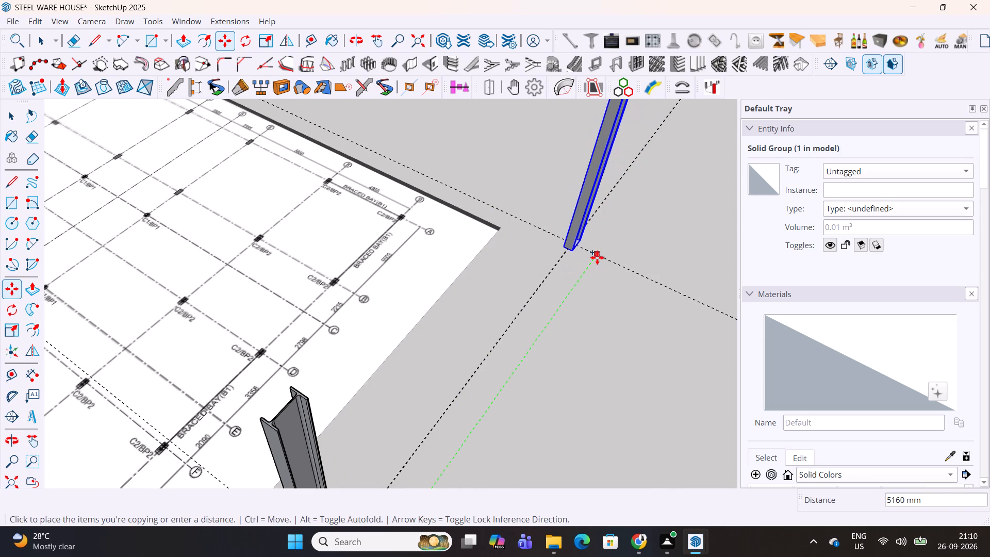
{"action": "left_click", "coordinate": [597, 257]}
{"action": "scroll", "coordinate": [623, 264], "scroll_direction": "down", "scroll_amount": 12}
{"action": "middle_click_drag", "start_coordinate": [431, 295], "coordinate": [542, 312]}
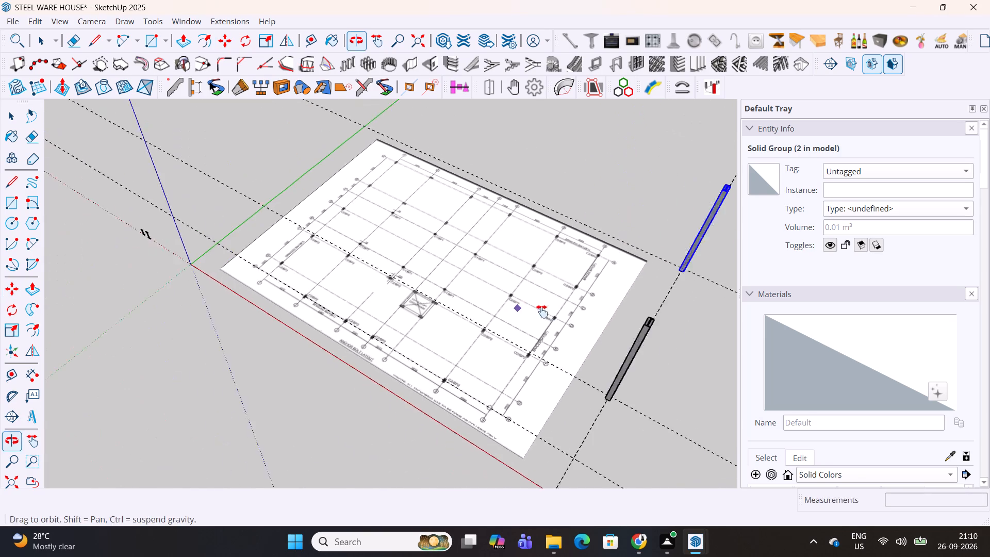
{"action": "middle_click_drag", "start_coordinate": [542, 312], "coordinate": [543, 312]}
{"action": "middle_click_drag", "start_coordinate": [438, 300], "coordinate": [603, 285]}
{"action": "key", "text": "space"}
{"action": "left_click", "coordinate": [624, 285]}
Examine the column marks and spacings between grid lines C and G near grid line 1 of the anchor bolt layout.
{"action": "scroll", "coordinate": [334, 228], "scroll_direction": "up", "scroll_amount": 1}
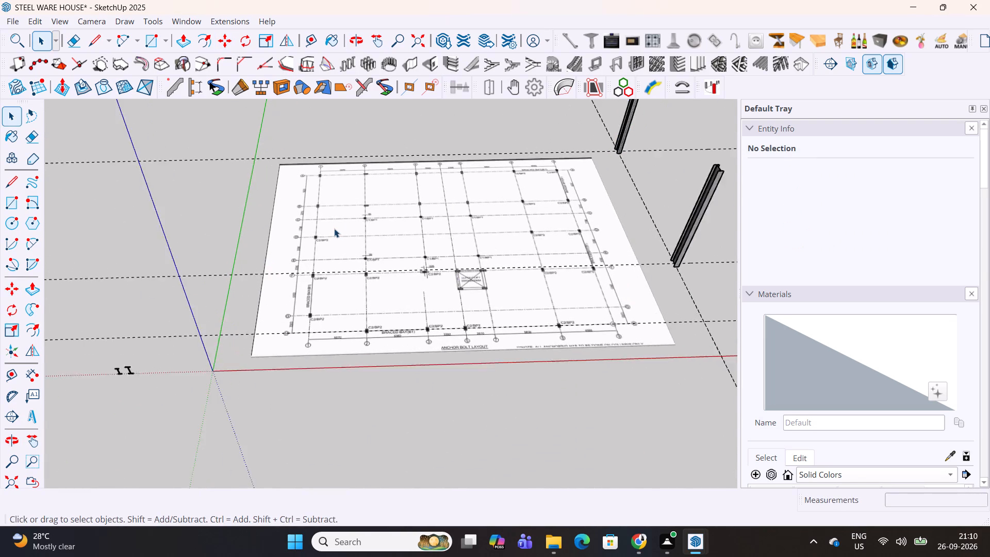
{"action": "scroll", "coordinate": [334, 228], "scroll_direction": "up", "scroll_amount": 4}
{"action": "scroll", "coordinate": [336, 235], "scroll_direction": "down", "scroll_amount": 10}
{"action": "middle_click_drag", "start_coordinate": [449, 212], "coordinate": [450, 334]}
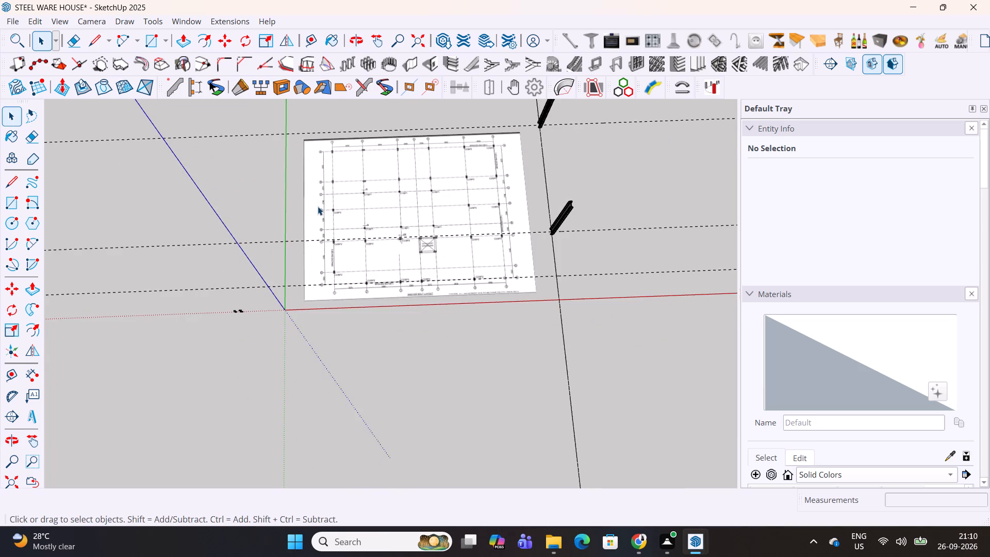
{"action": "scroll", "coordinate": [317, 215], "scroll_direction": "up", "scroll_amount": 11}
{"action": "scroll", "coordinate": [366, 244], "scroll_direction": "up", "scroll_amount": 3}
{"action": "middle_click_drag", "start_coordinate": [382, 216], "coordinate": [335, 291]}
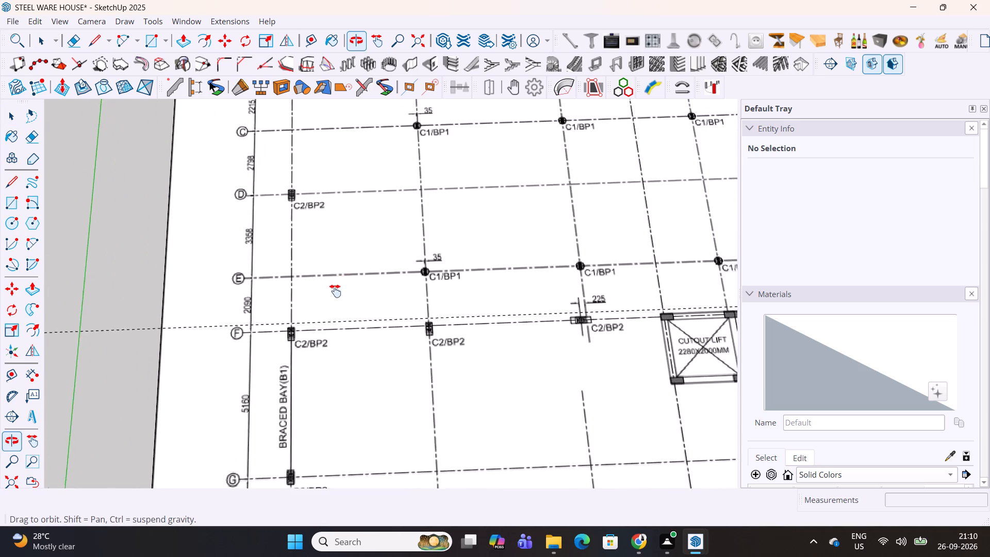
{"action": "middle_click_drag", "start_coordinate": [335, 291], "coordinate": [321, 307]}
{"action": "scroll", "coordinate": [331, 264], "scroll_direction": "down", "scroll_amount": 6}
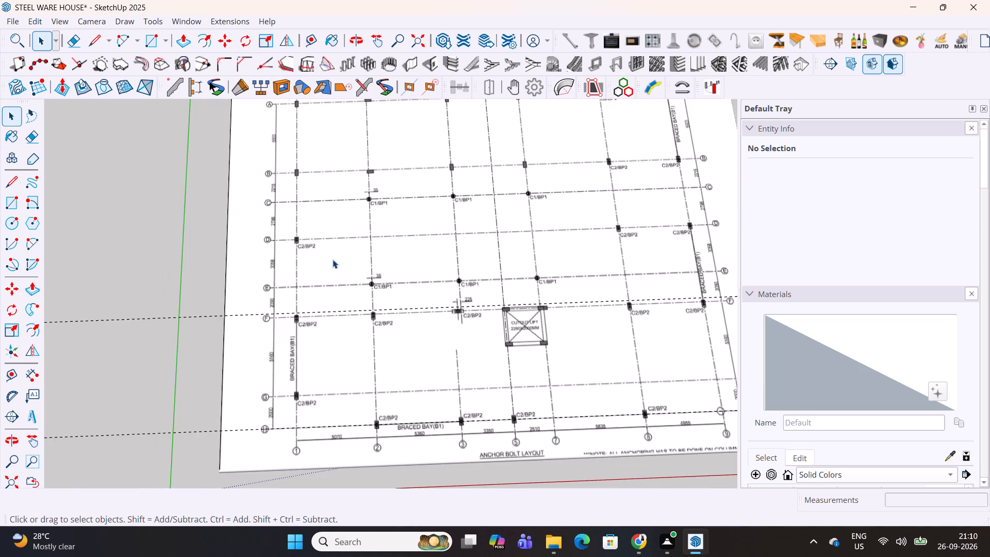
Scale the anchor bolt layout image up uniformly by about 4.6 from its corner farthest from the origin.
{"action": "scroll", "coordinate": [286, 248], "scroll_direction": "down", "scroll_amount": 8}
{"action": "middle_click_drag", "start_coordinate": [440, 233], "coordinate": [411, 263]}
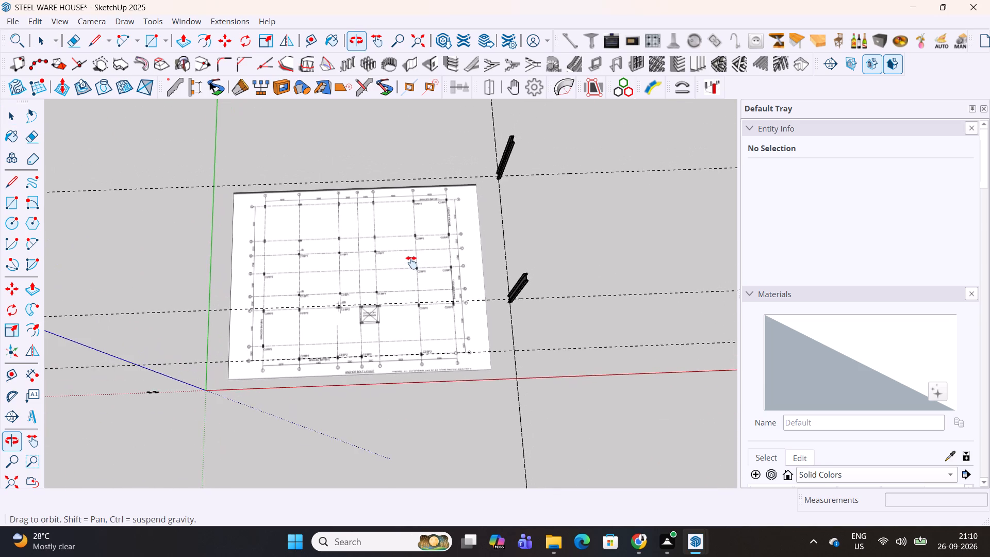
{"action": "middle_click_drag", "start_coordinate": [411, 263], "coordinate": [407, 278]}
{"action": "left_click", "coordinate": [385, 255]}
{"action": "key", "text": "s"}
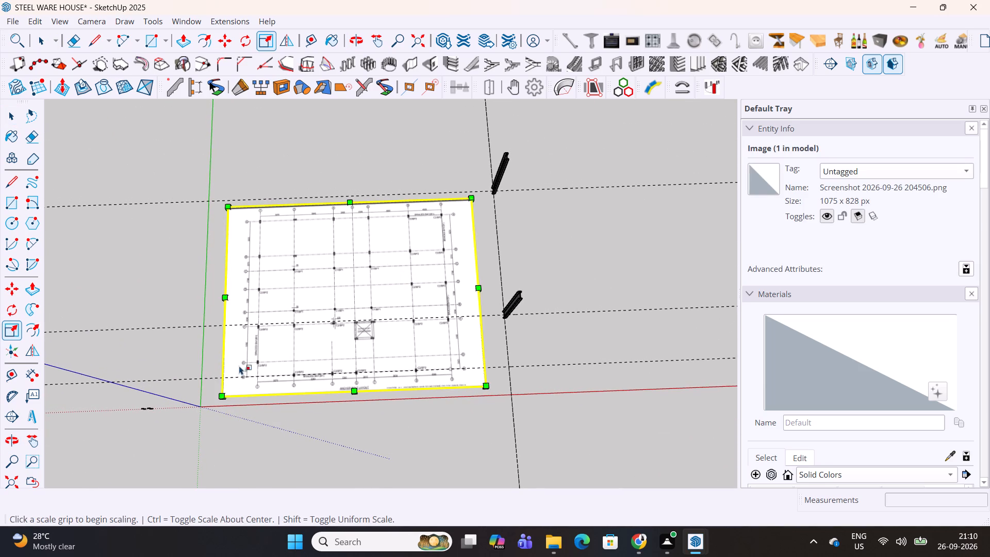
{"action": "left_click", "coordinate": [218, 394]}
{"action": "key", "text": "Escape"}
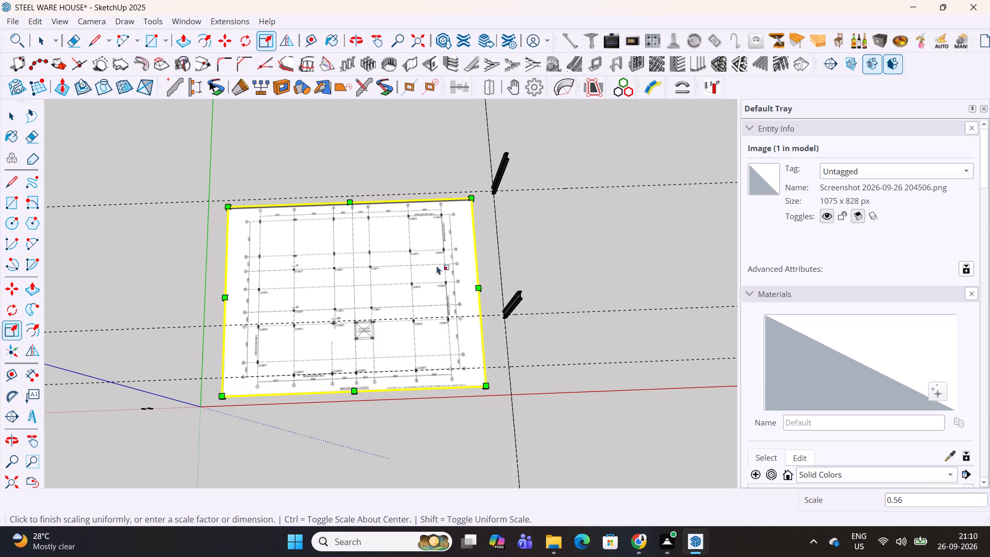
{"action": "left_click", "coordinate": [472, 197]}
{"action": "middle_click_drag", "start_coordinate": [532, 169], "coordinate": [337, 325], "text": "shift"}
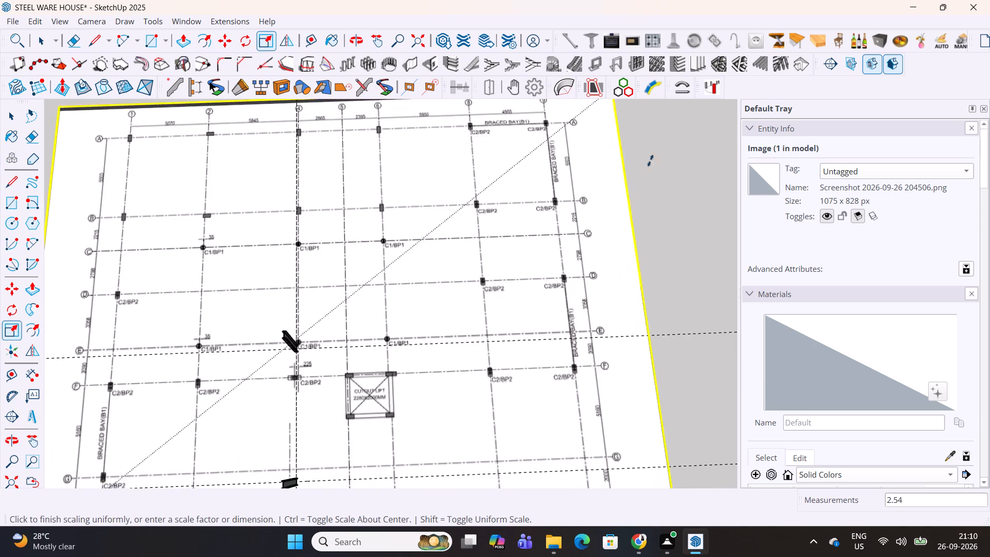
{"action": "scroll", "coordinate": [737, 142], "scroll_direction": "down", "scroll_amount": 3}
{"action": "scroll", "coordinate": [683, 190], "scroll_direction": "down", "scroll_amount": 8}
{"action": "middle_click_drag", "start_coordinate": [656, 210], "coordinate": [581, 240]}
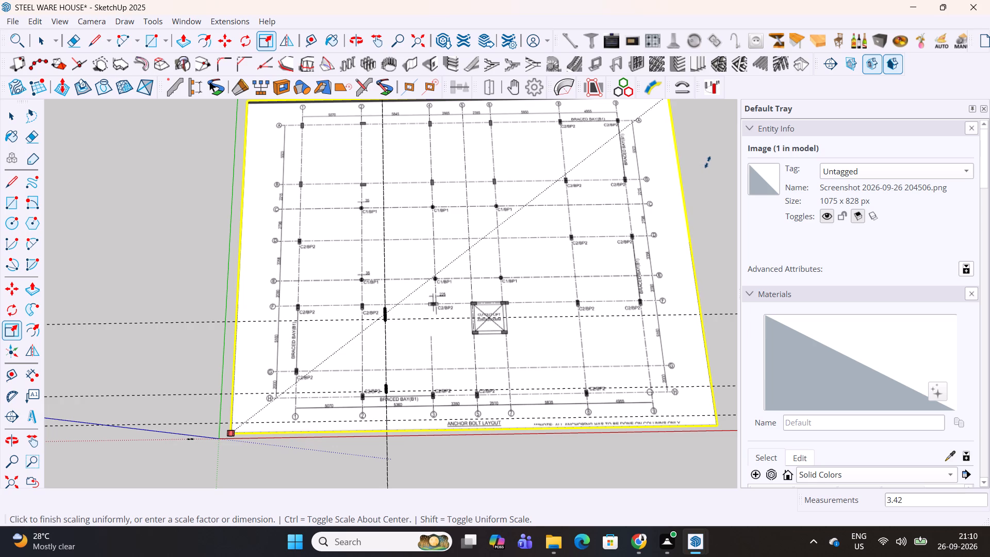
{"action": "left_click", "coordinate": [741, 165]}
{"action": "scroll", "coordinate": [449, 288], "scroll_direction": "down", "scroll_amount": 4}
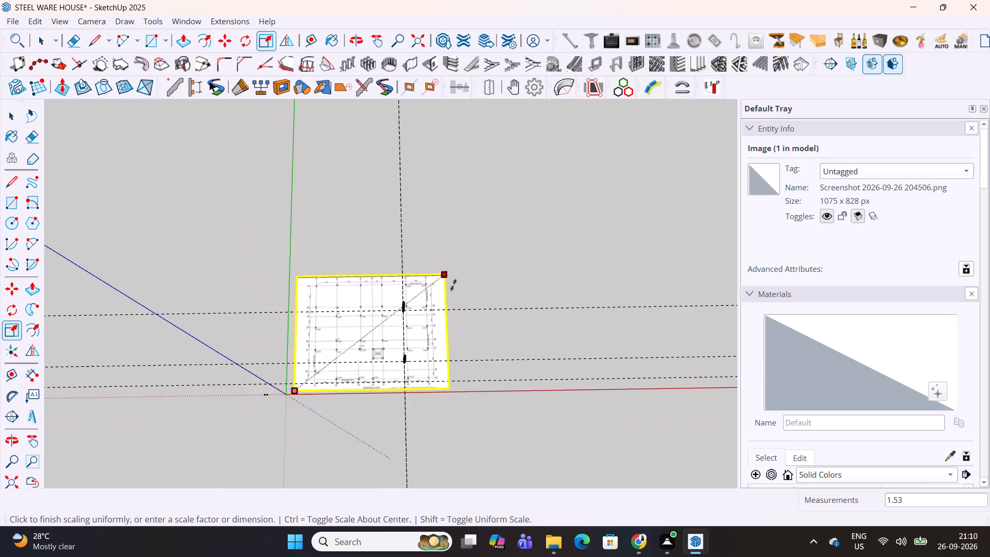
{"action": "scroll", "coordinate": [606, 191], "scroll_direction": "down", "scroll_amount": 3}
{"action": "middle_click_drag", "start_coordinate": [607, 191], "coordinate": [512, 275]}
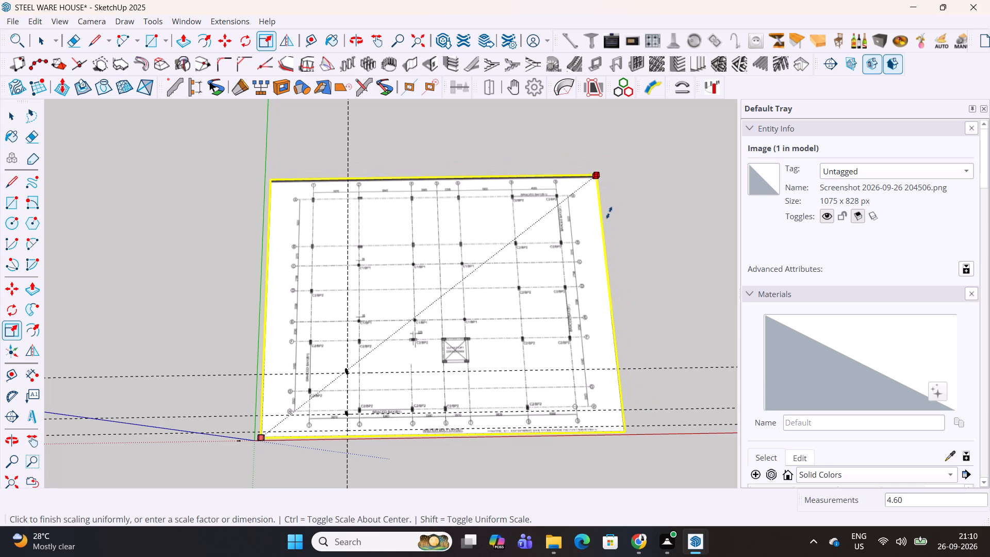
{"action": "left_click", "coordinate": [606, 215]}
Move the layout image about 2361 mm along the green direction, bringing grid line H closer to the guide nearest the origin.
{"action": "middle_click_drag", "start_coordinate": [507, 287], "coordinate": [517, 236]}
{"action": "scroll", "coordinate": [462, 333], "scroll_direction": "up", "scroll_amount": 2}
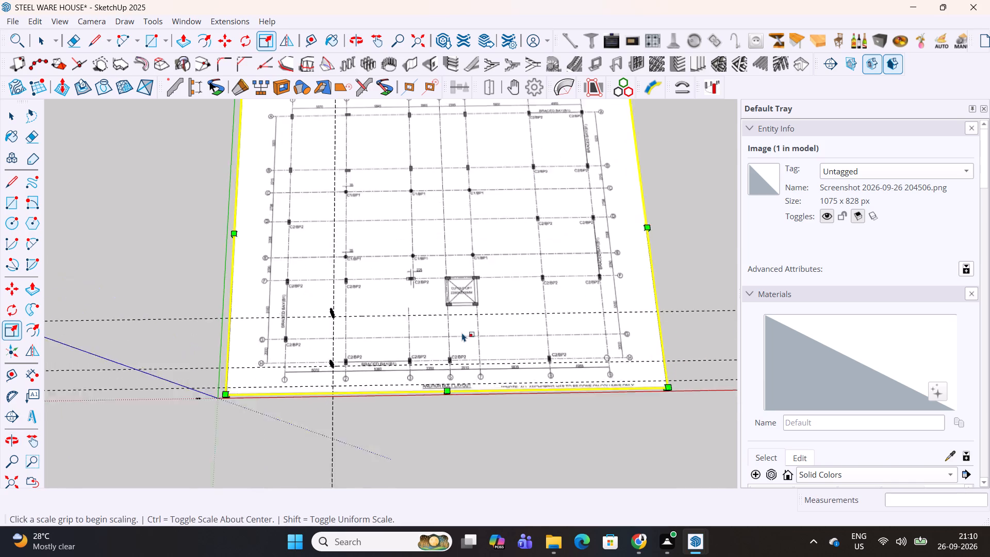
{"action": "scroll", "coordinate": [462, 333], "scroll_direction": "up", "scroll_amount": 3}
{"action": "key", "text": "m"}
{"action": "left_click", "coordinate": [152, 322]}
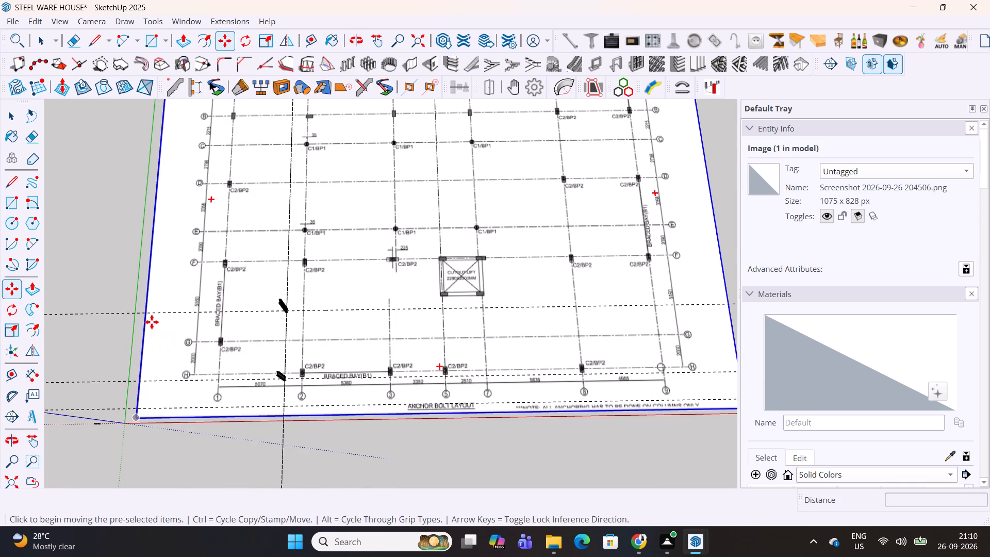
{"action": "left_click", "coordinate": [150, 353]}
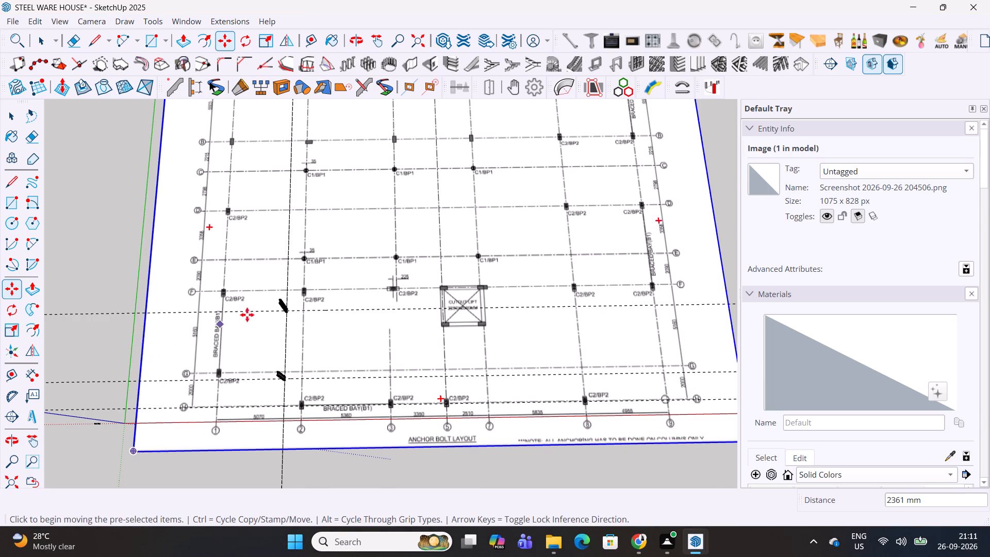
Nudge the layout image about 419 mm further in the same direction to line grid line G up with its guide.
{"action": "scroll", "coordinate": [210, 402], "scroll_direction": "up", "scroll_amount": 4}
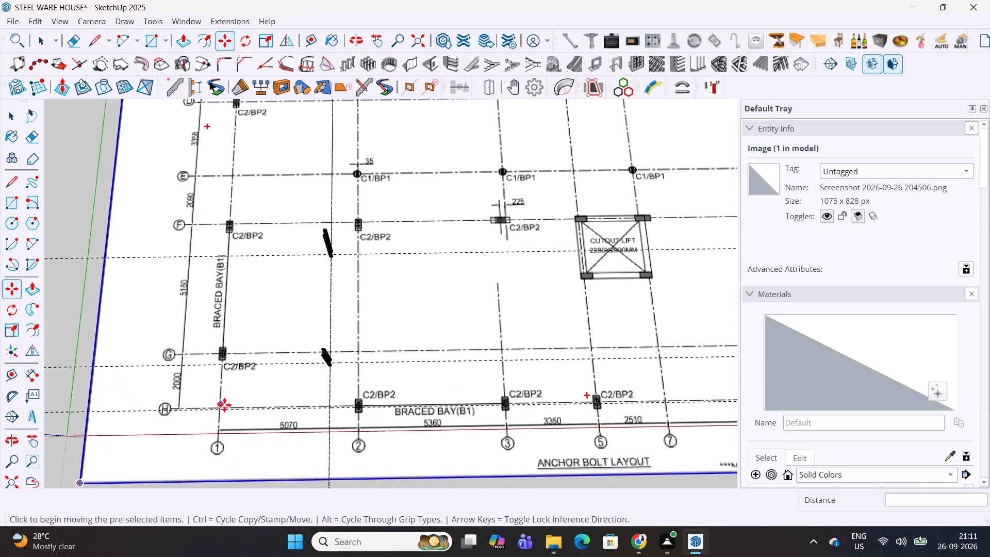
{"action": "scroll", "coordinate": [224, 405], "scroll_direction": "up", "scroll_amount": 5}
{"action": "left_click", "coordinate": [256, 367]}
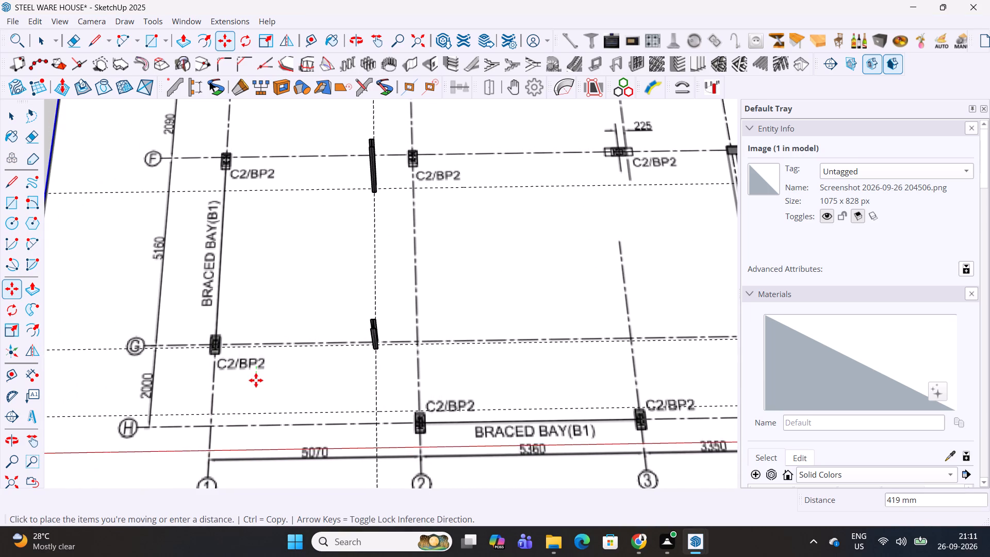
{"action": "left_click", "coordinate": [256, 381]}
Scale the layout image uniformly by about 0.99 from its corner nearest the origin, and deselect it.
{"action": "scroll", "coordinate": [371, 287], "scroll_direction": "down", "scroll_amount": 6}
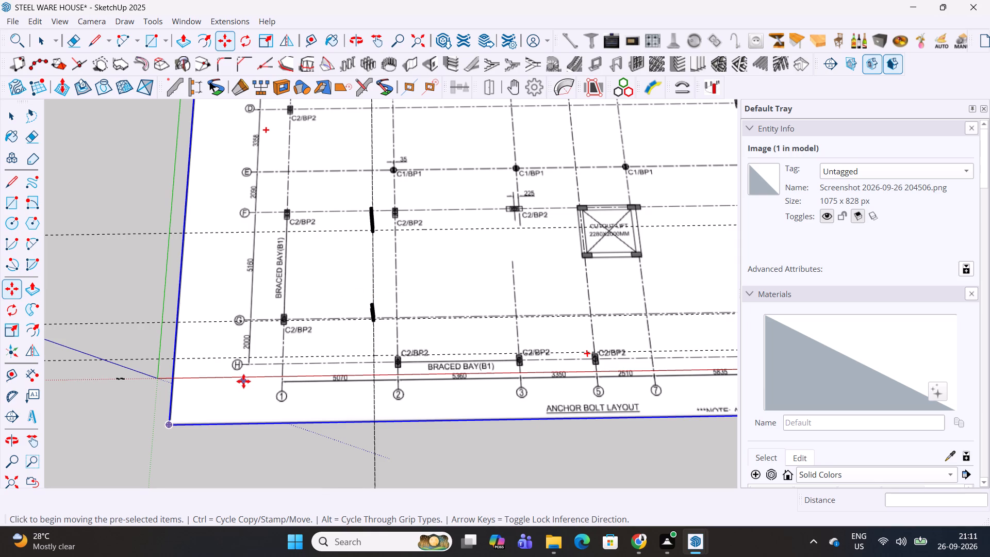
{"action": "scroll", "coordinate": [243, 381], "scroll_direction": "down", "scroll_amount": 5}
{"action": "key", "text": "s"}
{"action": "left_click", "coordinate": [195, 408]}
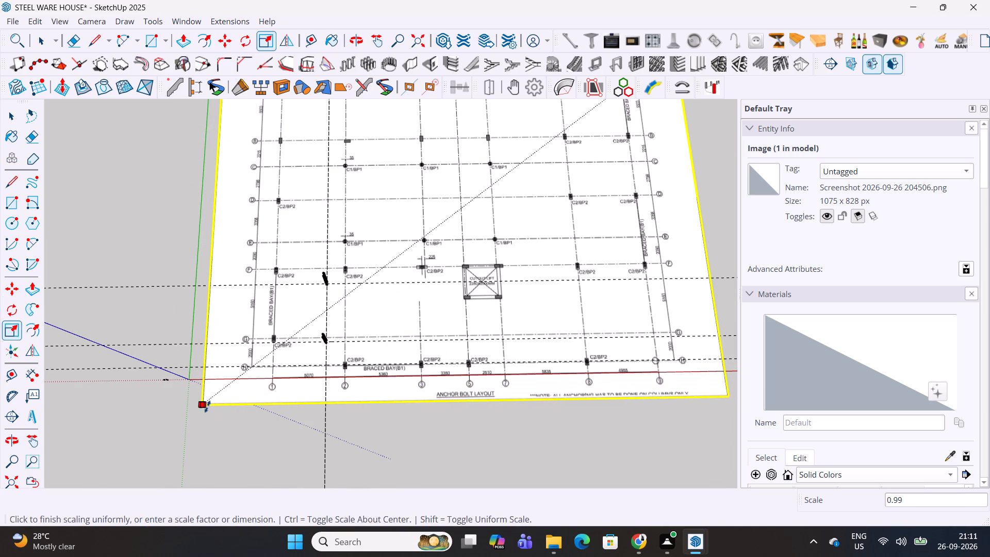
{"action": "left_click", "coordinate": [204, 407]}
{"action": "scroll", "coordinate": [288, 349], "scroll_direction": "down", "scroll_amount": 1}
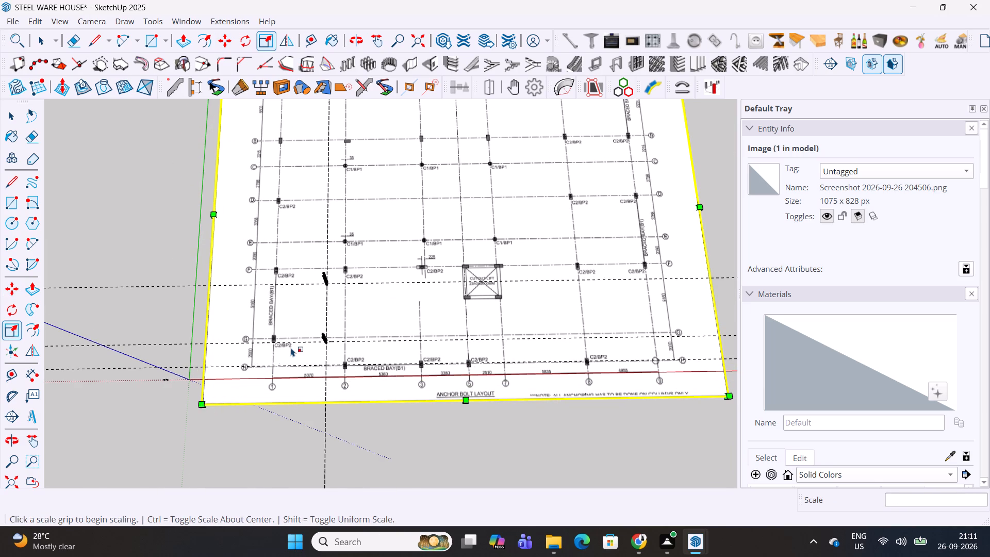
{"action": "scroll", "coordinate": [291, 348], "scroll_direction": "down", "scroll_amount": 4}
{"action": "middle_click_drag", "start_coordinate": [334, 302], "coordinate": [334, 321], "text": "shift"}
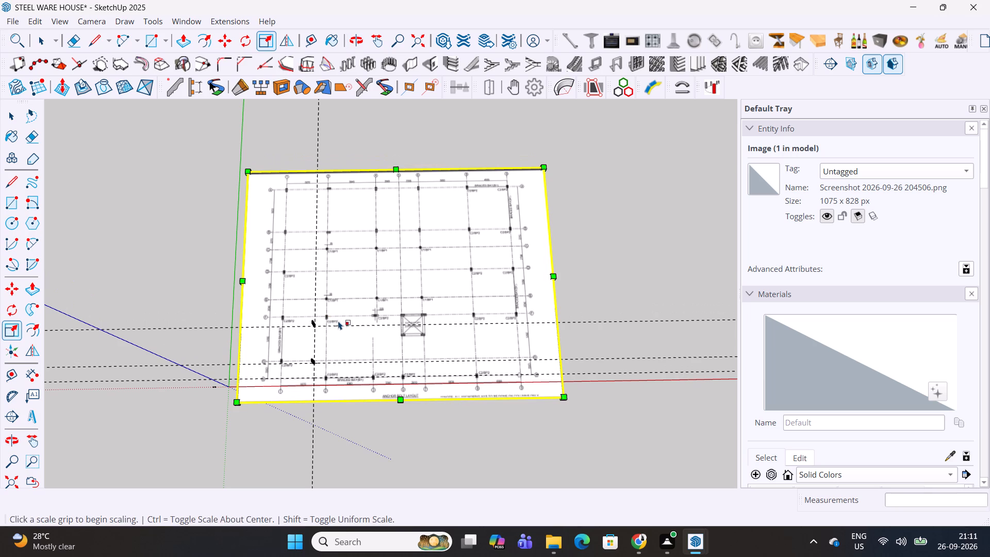
{"action": "middle_click_drag", "start_coordinate": [374, 297], "coordinate": [361, 313], "text": "shift"}
{"action": "key", "text": "space"}
{"action": "left_click", "coordinate": [616, 242]}
Examine the C1/BP1 and C2/BP2 column marks and offsets around grid lines B to G on the rescaled layout image.
{"action": "scroll", "coordinate": [263, 332], "scroll_direction": "up", "scroll_amount": 4}
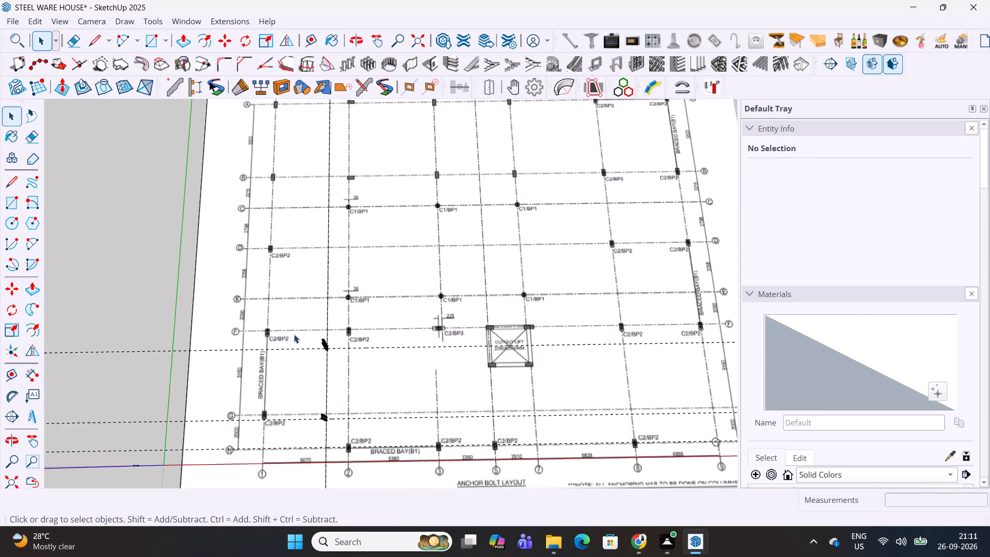
{"action": "scroll", "coordinate": [294, 334], "scroll_direction": "up", "scroll_amount": 7}
{"action": "scroll", "coordinate": [319, 289], "scroll_direction": "down", "scroll_amount": 3}
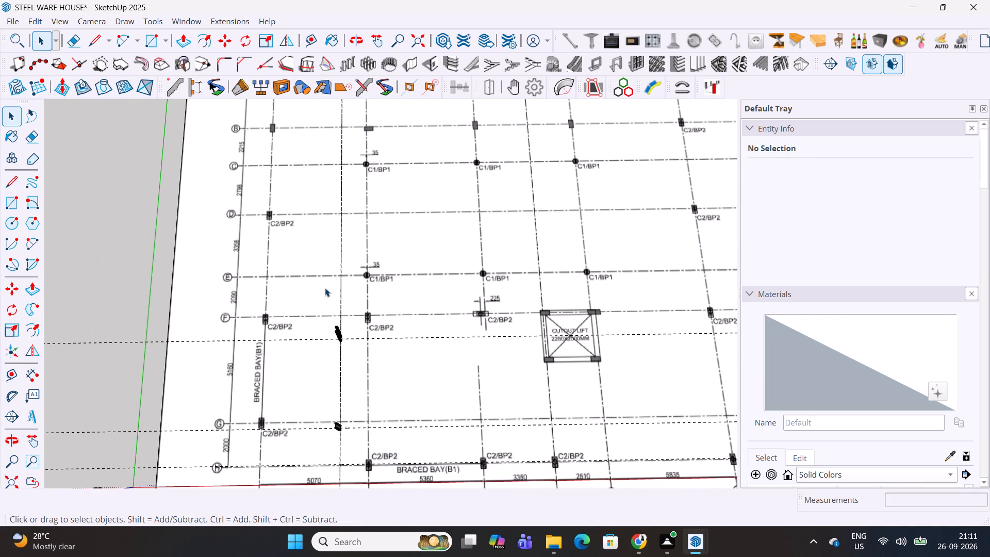
{"action": "middle_click_drag", "start_coordinate": [325, 288], "coordinate": [311, 320]}
{"action": "middle_click_drag", "start_coordinate": [310, 346], "coordinate": [302, 349], "text": "shift"}
{"action": "scroll", "coordinate": [293, 363], "scroll_direction": "up", "scroll_amount": 2}
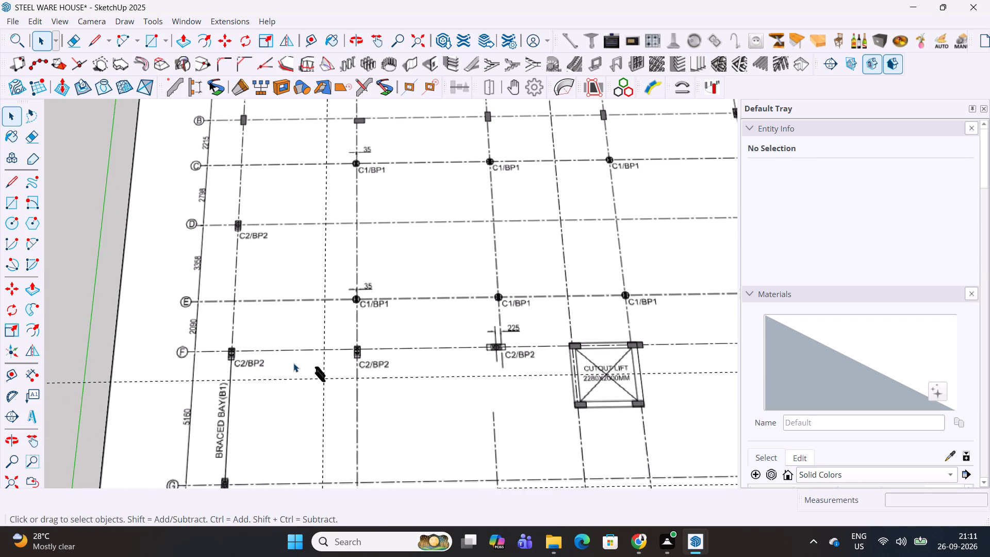
{"action": "scroll", "coordinate": [319, 317], "scroll_direction": "down", "scroll_amount": 2}
{"action": "middle_click_drag", "start_coordinate": [342, 294], "coordinate": [333, 301], "text": "shift"}
{"action": "scroll", "coordinate": [340, 313], "scroll_direction": "up", "scroll_amount": 2}
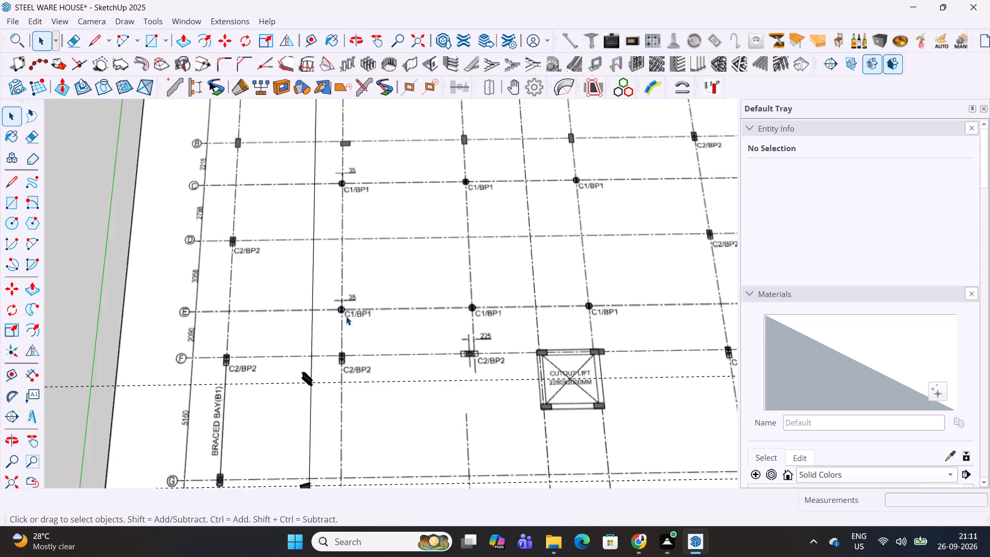
{"action": "scroll", "coordinate": [346, 316], "scroll_direction": "up", "scroll_amount": 9}
{"action": "scroll", "coordinate": [355, 308], "scroll_direction": "down", "scroll_amount": 11}
{"action": "middle_click_drag", "start_coordinate": [374, 299], "coordinate": [375, 323], "text": "shift"}
{"action": "scroll", "coordinate": [371, 322], "scroll_direction": "up", "scroll_amount": 18}
{"action": "scroll", "coordinate": [386, 282], "scroll_direction": "down", "scroll_amount": 10}
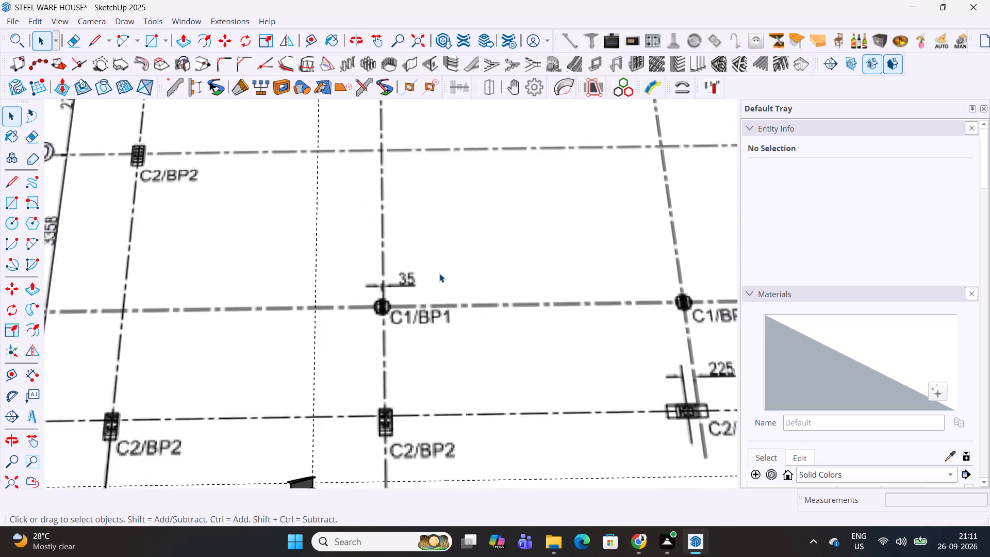
{"action": "scroll", "coordinate": [439, 273], "scroll_direction": "down", "scroll_amount": 7}
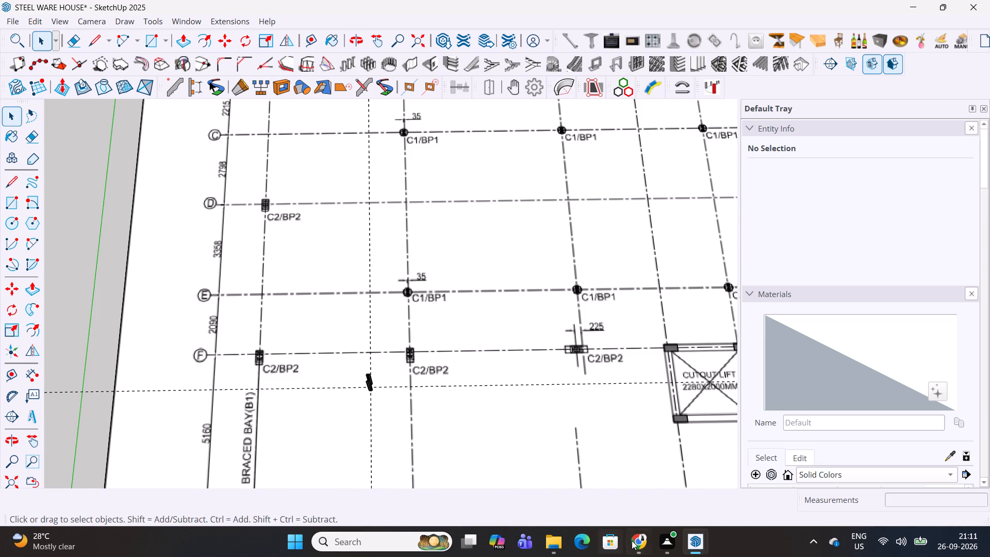
Switch to the truss framing layout PDF in Chrome and zoom page 1 to 400% around the C1/BP1 column at grid 2/C.
{"action": "left_click", "coordinate": [633, 540]}
{"action": "scroll", "coordinate": [223, 214], "scroll_direction": "up", "scroll_amount": 1}
{"action": "left_click", "coordinate": [129, 146]}
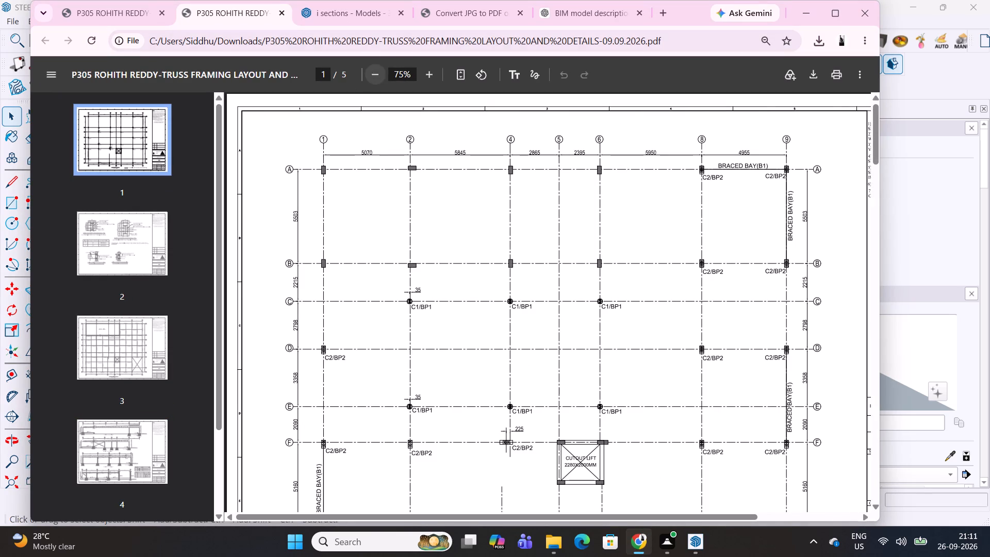
{"action": "triple_click", "coordinate": [436, 74]}
{"action": "triple_click", "coordinate": [436, 74]}
{"action": "left_click", "coordinate": [436, 74]}
{"action": "scroll", "coordinate": [378, 304], "scroll_direction": "down", "scroll_amount": 6}
{"action": "left_click_drag", "start_coordinate": [390, 517], "coordinate": [465, 517]}
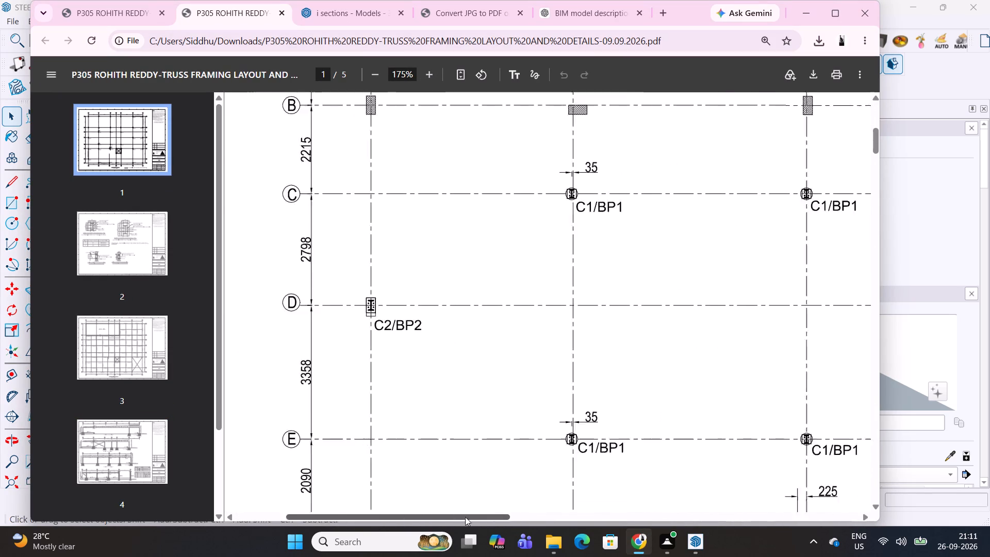
{"action": "left_click_drag", "start_coordinate": [465, 517], "coordinate": [495, 514]}
{"action": "scroll", "coordinate": [356, 445], "scroll_direction": "up", "scroll_amount": 1}
{"action": "scroll", "coordinate": [356, 445], "scroll_direction": "down", "scroll_amount": 1}
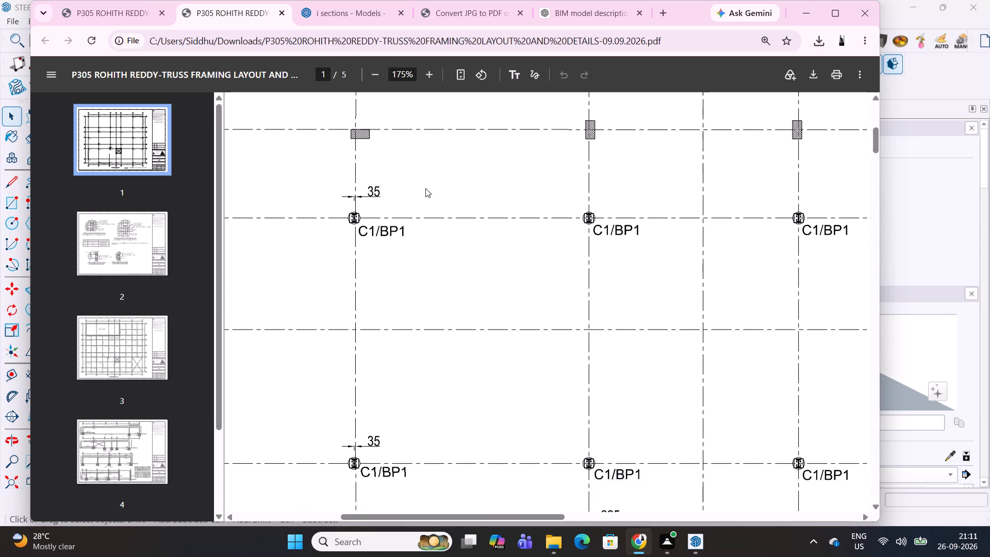
{"action": "triple_click", "coordinate": [428, 77]}
{"action": "left_click", "coordinate": [428, 77]}
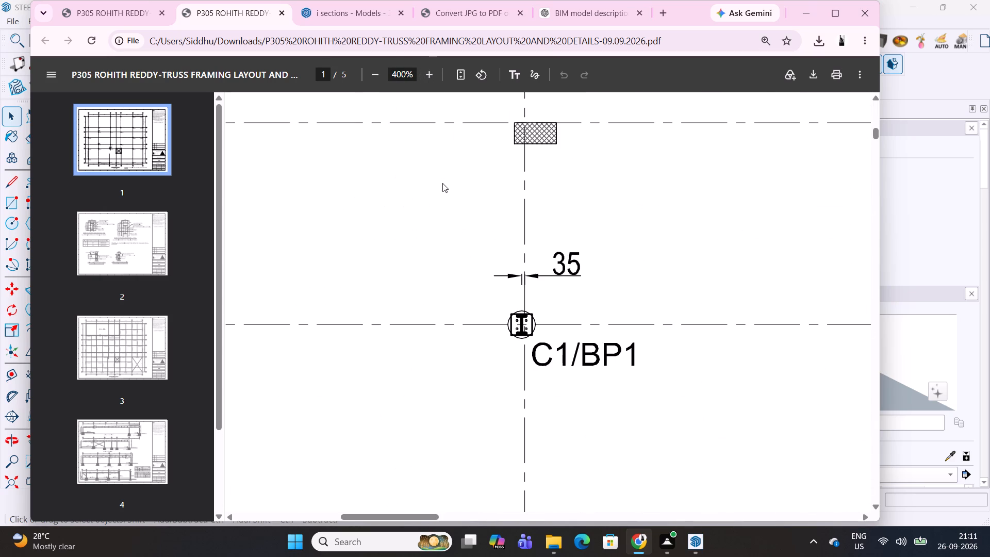
Examine the column marks, orientations and offset dimensions along the whole of grid line 2 on the PDF's anchor bolt layout.
{"action": "scroll", "coordinate": [435, 220], "scroll_direction": "up", "scroll_amount": 5}
{"action": "scroll", "coordinate": [435, 220], "scroll_direction": "down", "scroll_amount": 6}
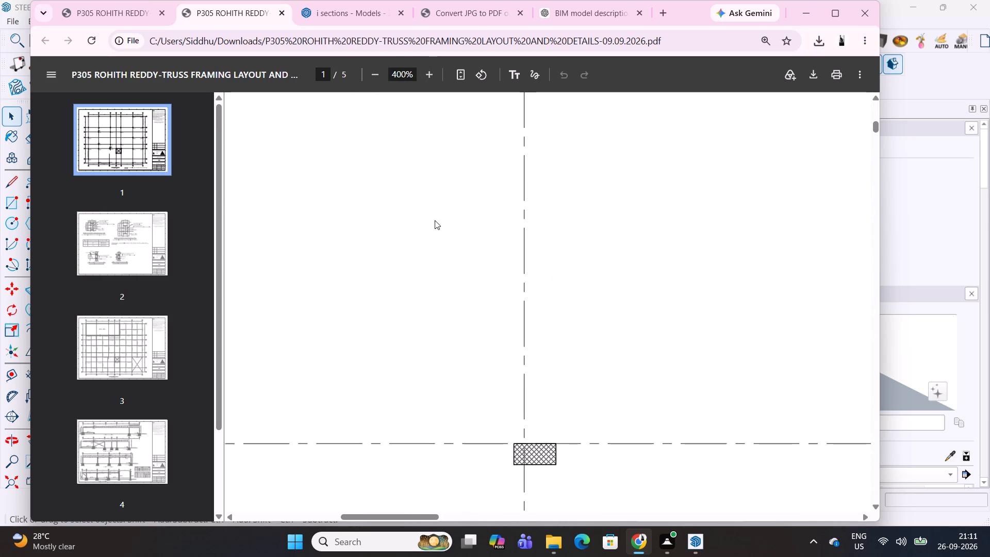
{"action": "scroll", "coordinate": [435, 226], "scroll_direction": "up", "scroll_amount": 13}
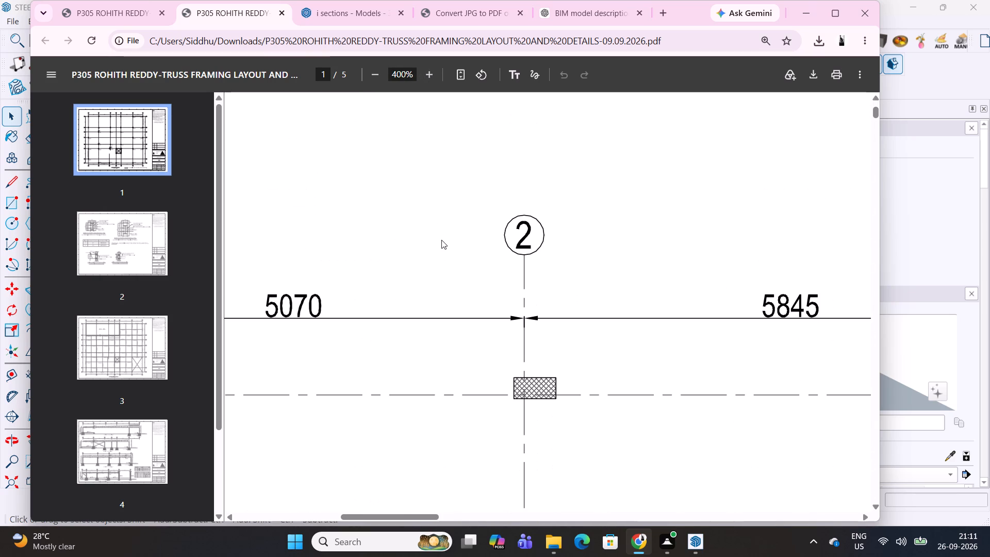
{"action": "scroll", "coordinate": [441, 240], "scroll_direction": "down", "scroll_amount": 14}
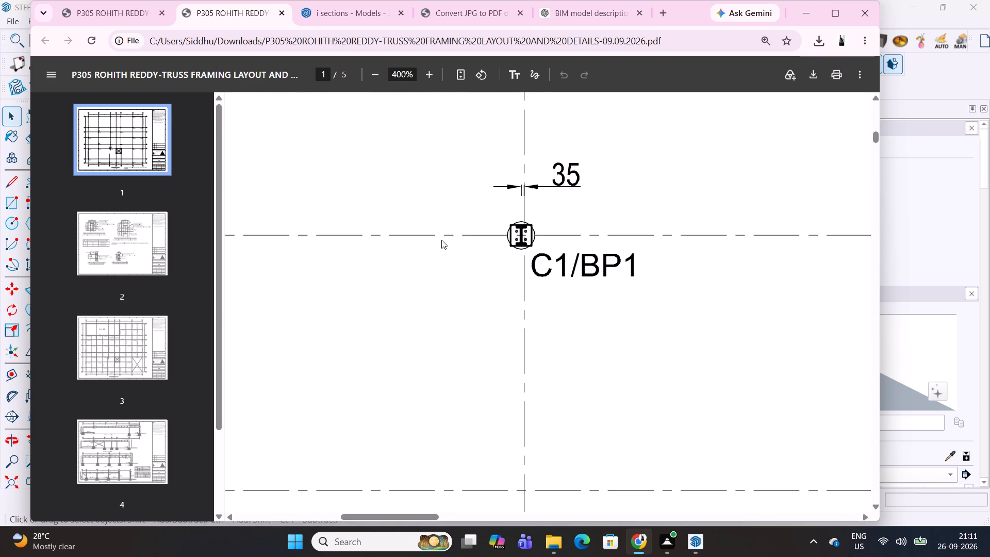
{"action": "scroll", "coordinate": [441, 240], "scroll_direction": "up", "scroll_amount": 10}
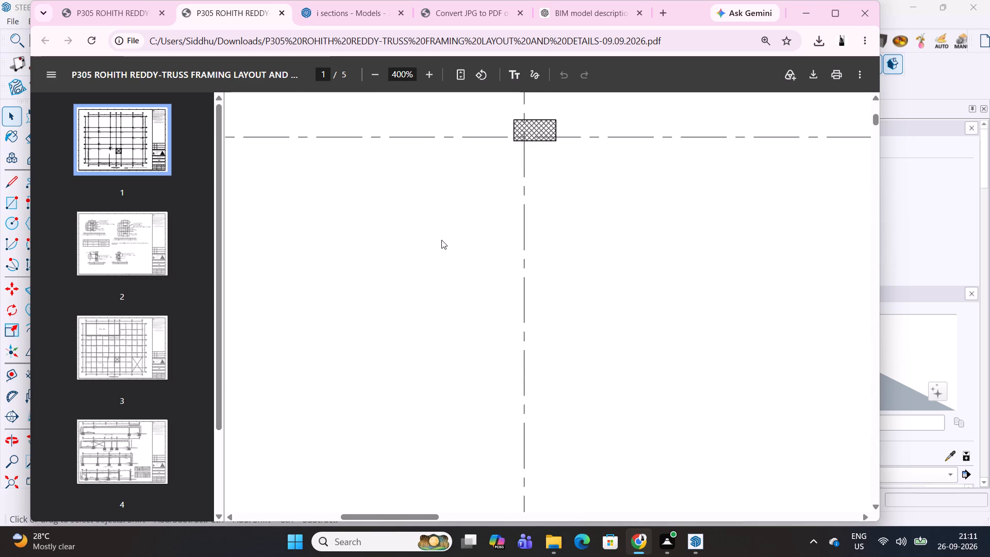
{"action": "scroll", "coordinate": [441, 240], "scroll_direction": "up", "scroll_amount": 4}
{"action": "scroll", "coordinate": [441, 240], "scroll_direction": "down", "scroll_amount": 5}
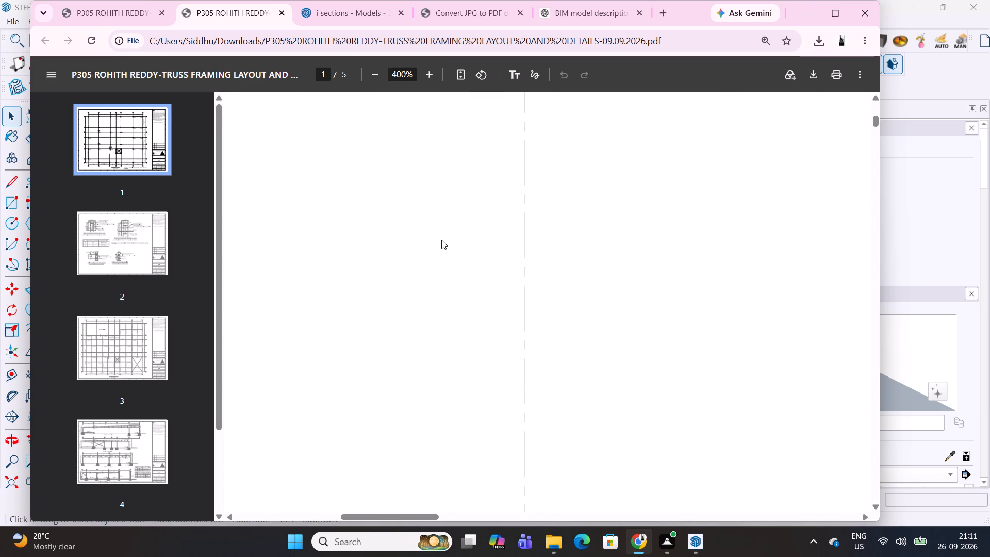
{"action": "scroll", "coordinate": [441, 240], "scroll_direction": "down", "scroll_amount": 7}
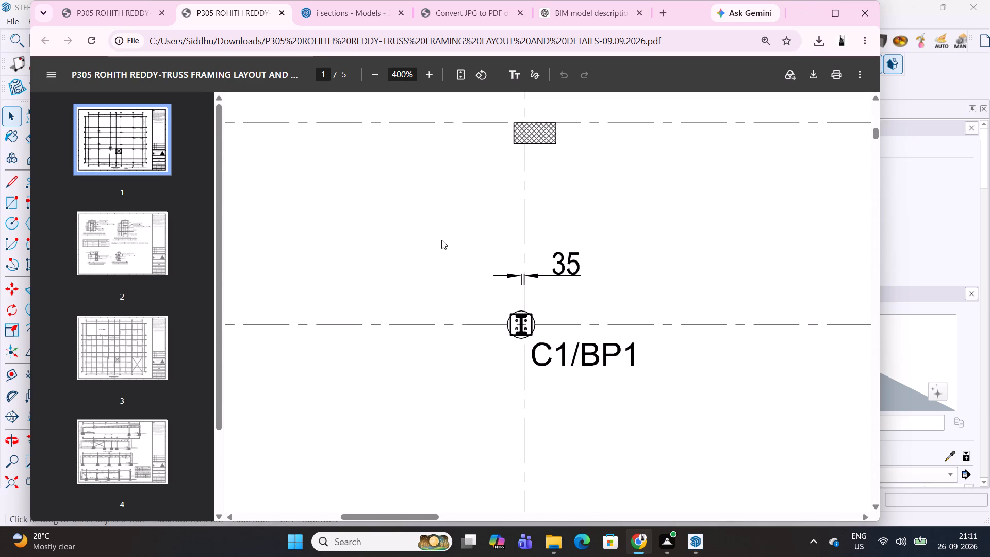
{"action": "scroll", "coordinate": [441, 240], "scroll_direction": "down", "scroll_amount": 7}
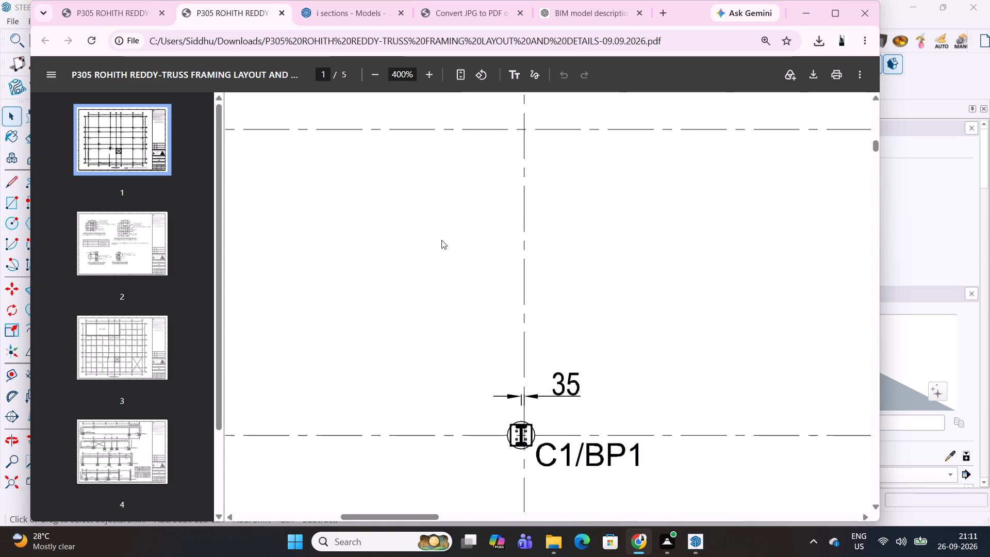
{"action": "scroll", "coordinate": [441, 240], "scroll_direction": "down", "scroll_amount": 7}
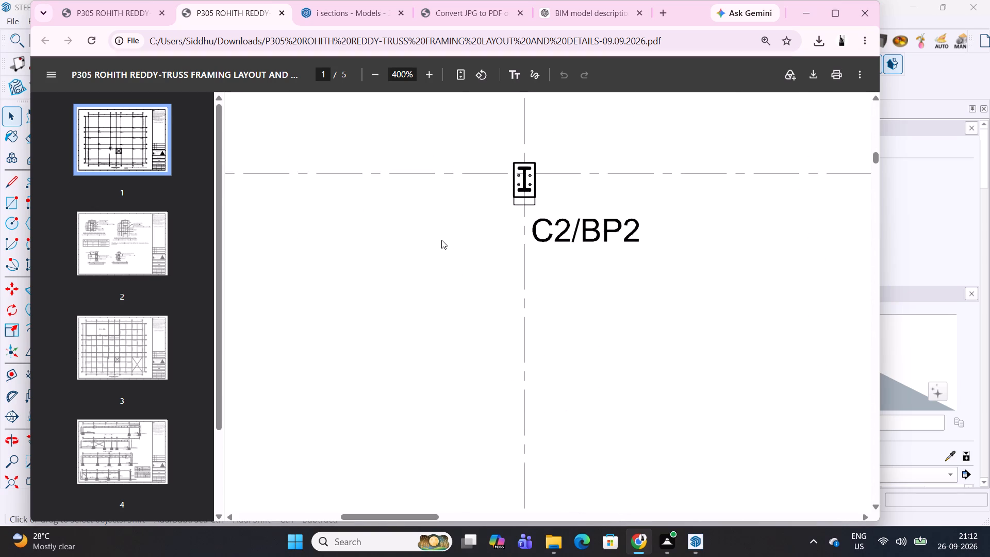
{"action": "scroll", "coordinate": [441, 240], "scroll_direction": "down", "scroll_amount": 11}
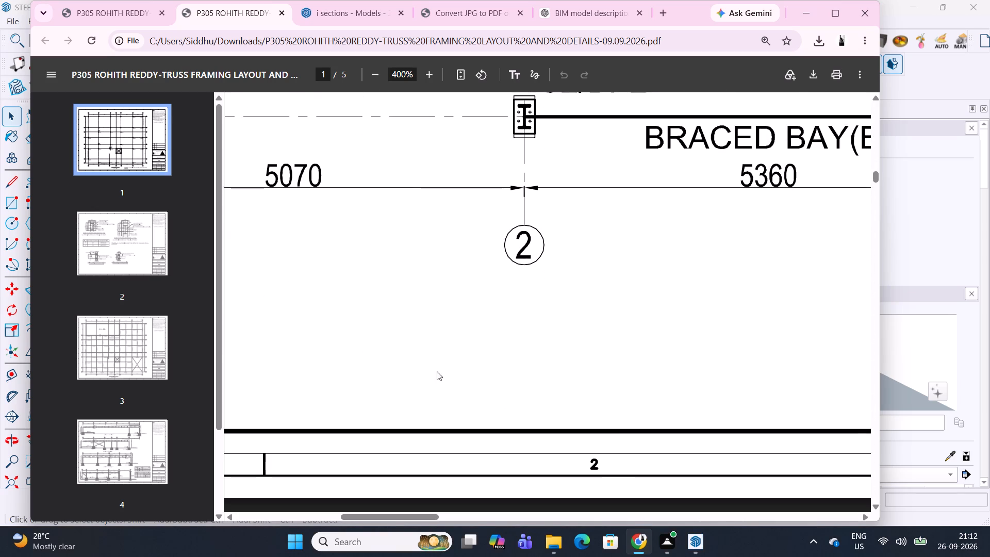
Examine the column marks and grid spacings from lines B to G on the PDF's anchor bolt layout at reduced zoom.
{"action": "triple_click", "coordinate": [376, 77]}
{"action": "triple_click", "coordinate": [376, 77]}
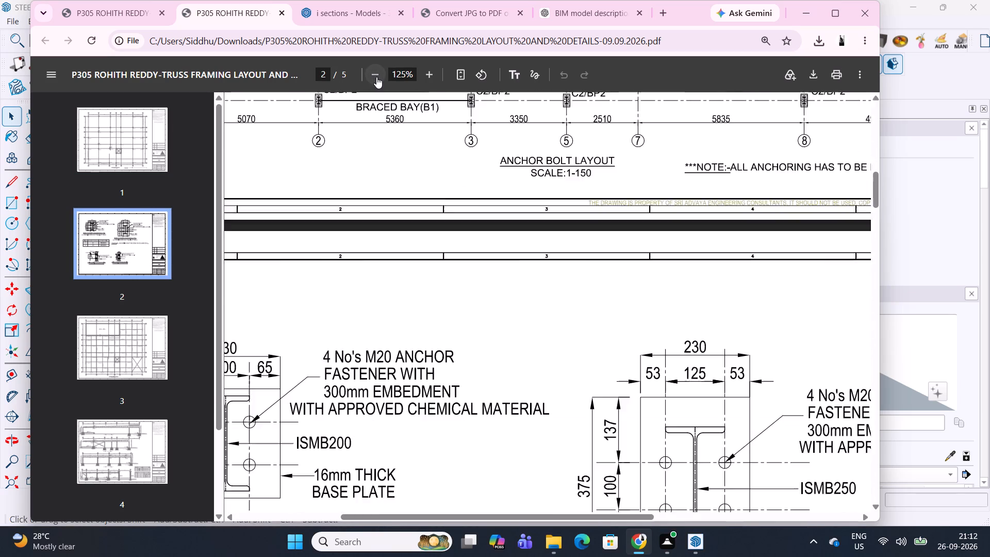
{"action": "left_click", "coordinate": [376, 77]}
{"action": "scroll", "coordinate": [374, 341], "scroll_direction": "up", "scroll_amount": 5}
{"action": "triple_click", "coordinate": [375, 80]}
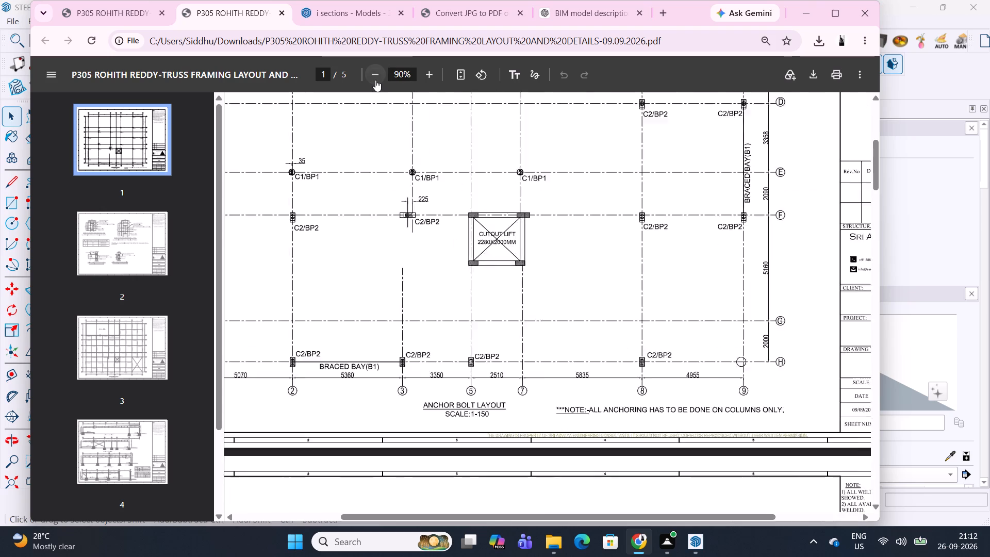
{"action": "scroll", "coordinate": [387, 328], "scroll_direction": "up", "scroll_amount": 4}
{"action": "left_click_drag", "start_coordinate": [427, 516], "coordinate": [356, 511]}
{"action": "scroll", "coordinate": [430, 381], "scroll_direction": "down", "scroll_amount": 1}
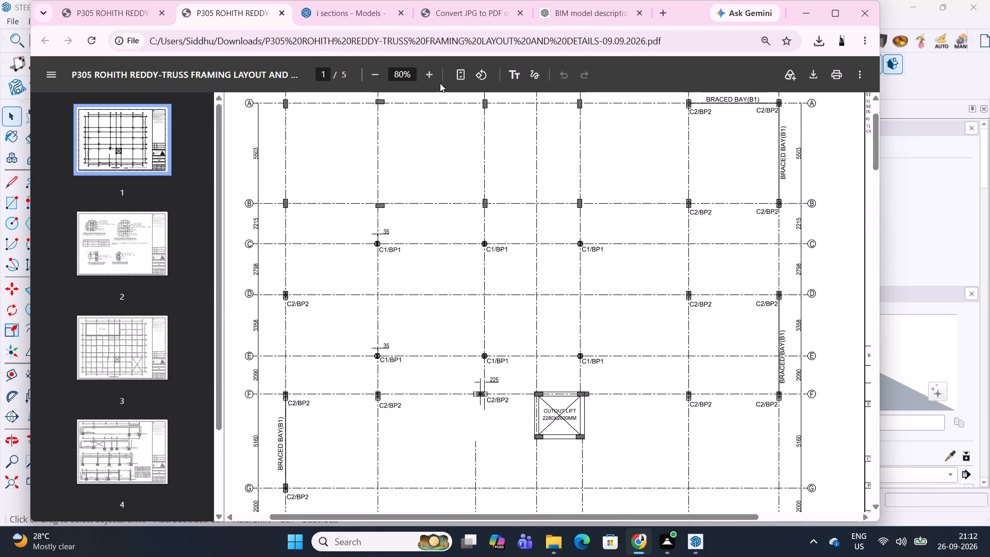
{"action": "double_click", "coordinate": [434, 75]}
{"action": "scroll", "coordinate": [409, 193], "scroll_direction": "down", "scroll_amount": 1}
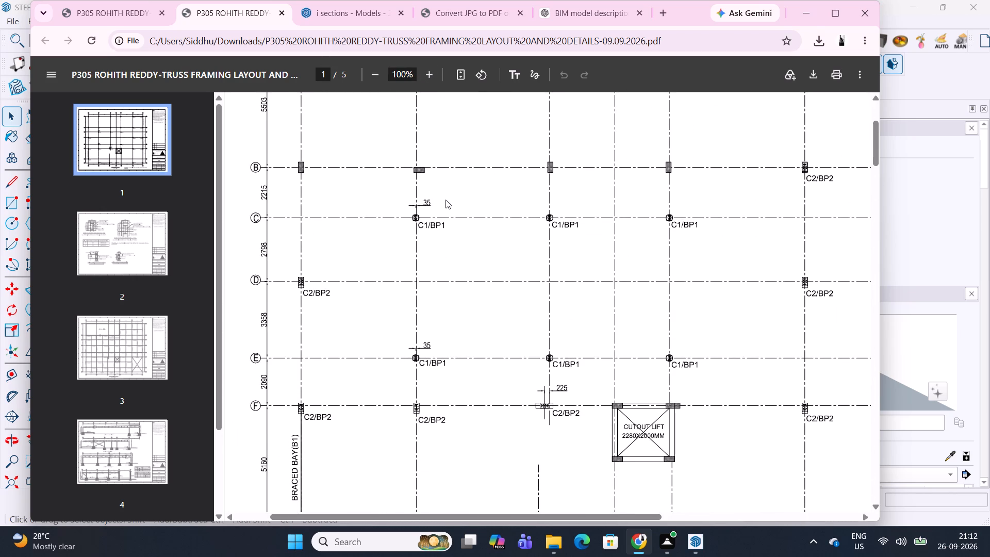
Switch back to SketchUp and place a guide 2090 mm from the existing guide for grid line F, toward grid line E.
{"action": "left_click", "coordinate": [811, 22]}
{"action": "scroll", "coordinate": [445, 319], "scroll_direction": "down", "scroll_amount": 3}
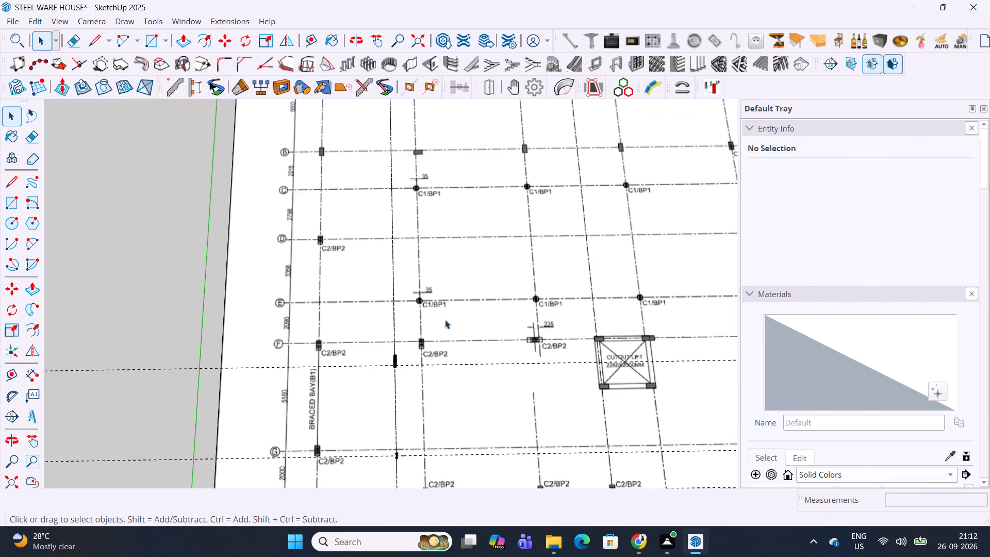
{"action": "scroll", "coordinate": [445, 320], "scroll_direction": "down", "scroll_amount": 3}
{"action": "middle_click_drag", "start_coordinate": [473, 298], "coordinate": [417, 317]}
{"action": "middle_click_drag", "start_coordinate": [417, 317], "coordinate": [409, 337]}
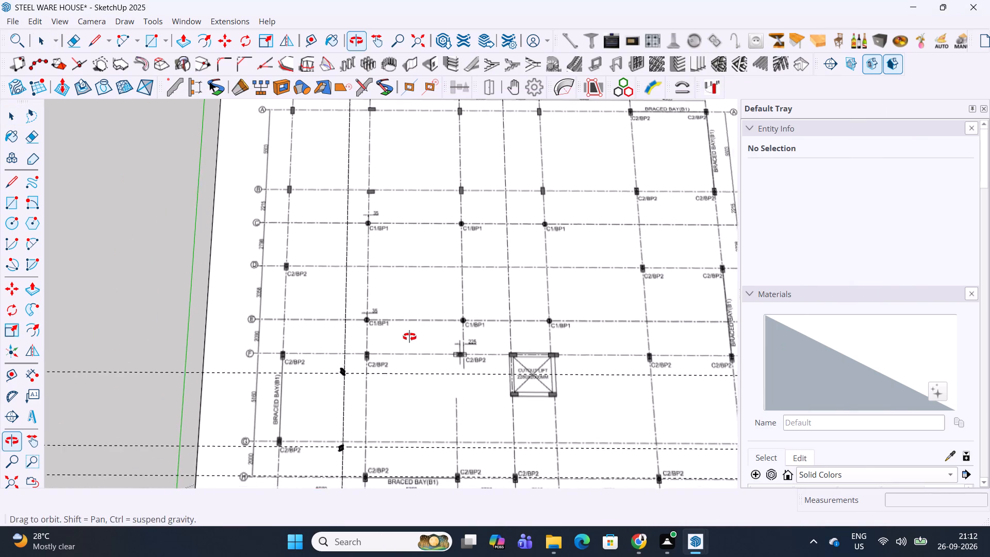
{"action": "middle_click_drag", "start_coordinate": [409, 337], "coordinate": [407, 344]}
{"action": "scroll", "coordinate": [245, 333], "scroll_direction": "up", "scroll_amount": 5}
{"action": "scroll", "coordinate": [245, 333], "scroll_direction": "down", "scroll_amount": 6}
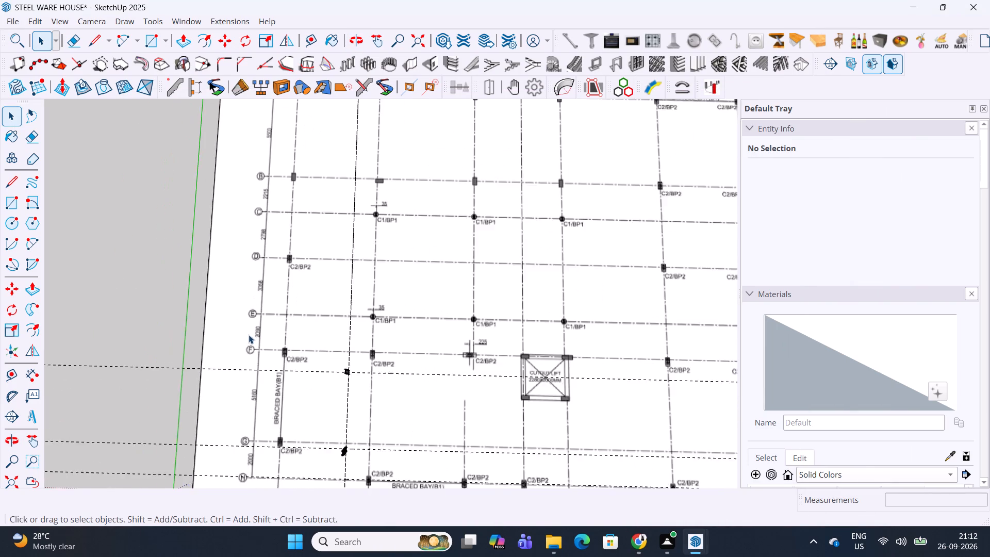
{"action": "scroll", "coordinate": [397, 337], "scroll_direction": "down", "scroll_amount": 5}
{"action": "middle_click_drag", "start_coordinate": [492, 327], "coordinate": [482, 327], "text": "shift"}
{"action": "scroll", "coordinate": [392, 357], "scroll_direction": "up", "scroll_amount": 4}
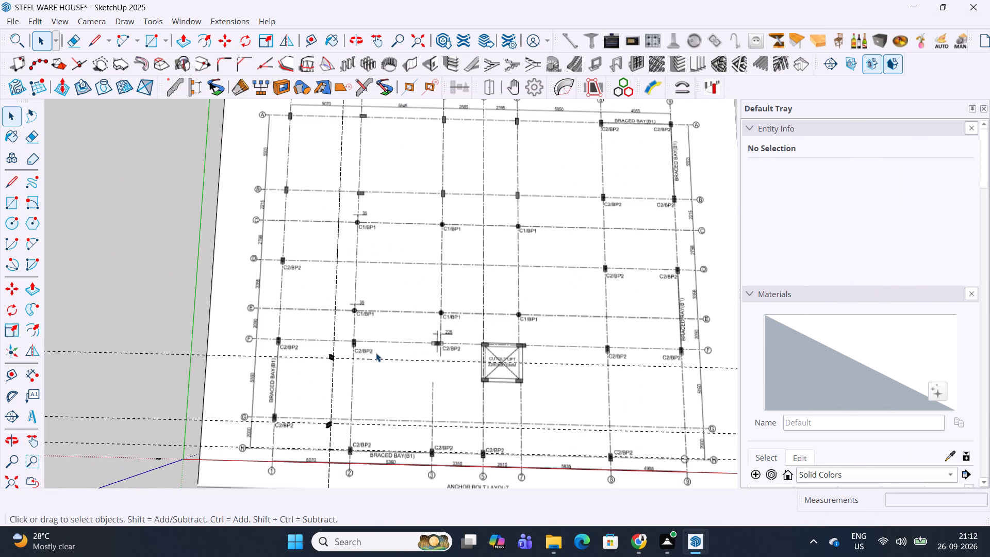
{"action": "scroll", "coordinate": [275, 341], "scroll_direction": "up", "scroll_amount": 4}
{"action": "key", "text": "t"}
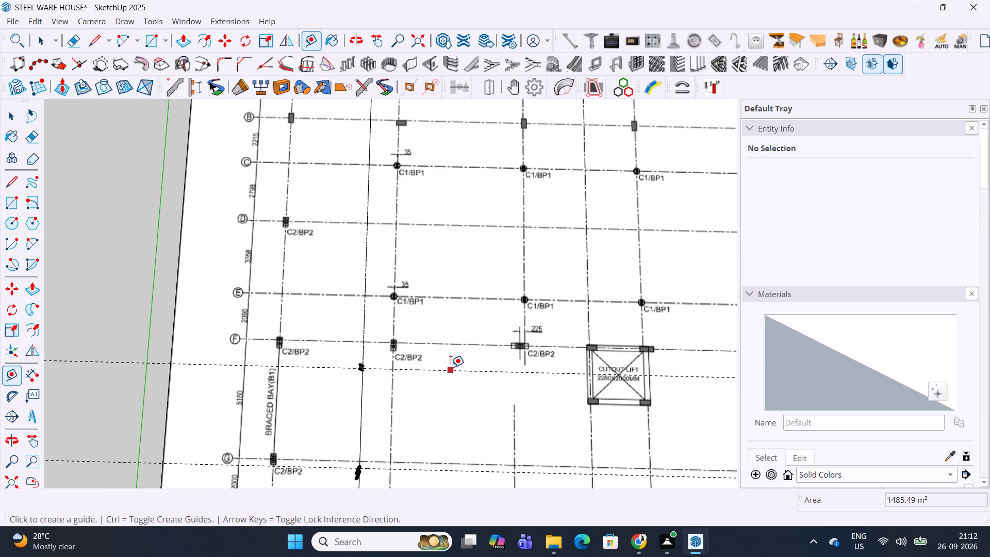
{"action": "left_click", "coordinate": [451, 371]}
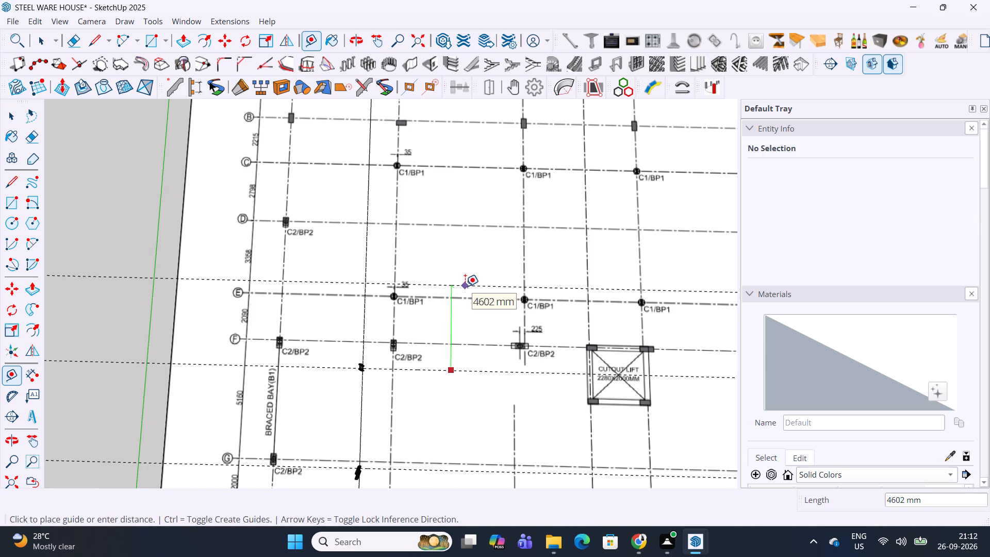
{"action": "type", "text": "2090"}
{"action": "key", "text": "Return"}
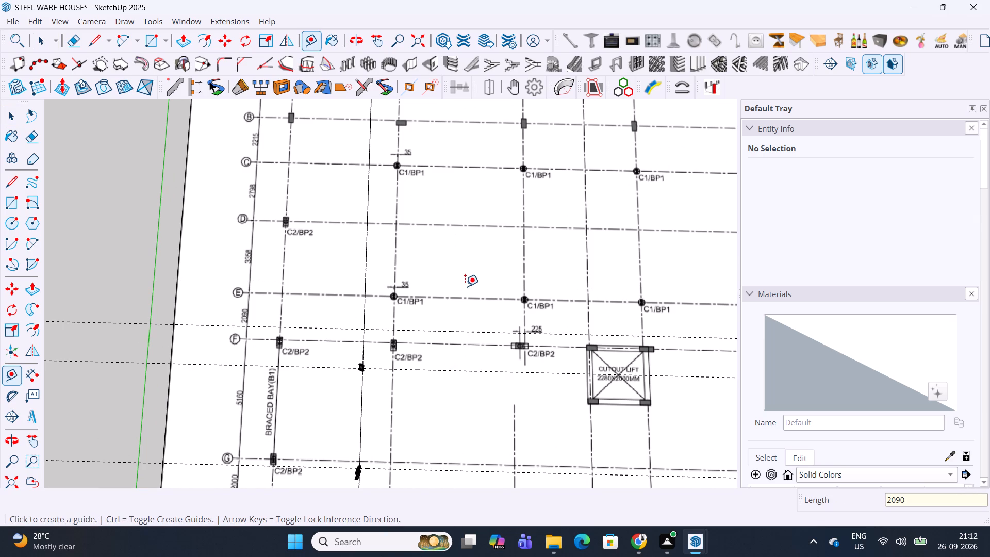
Place a guide 3358 mm beyond the new grid line E guide, toward grid line D.
{"action": "left_click", "coordinate": [450, 332]}
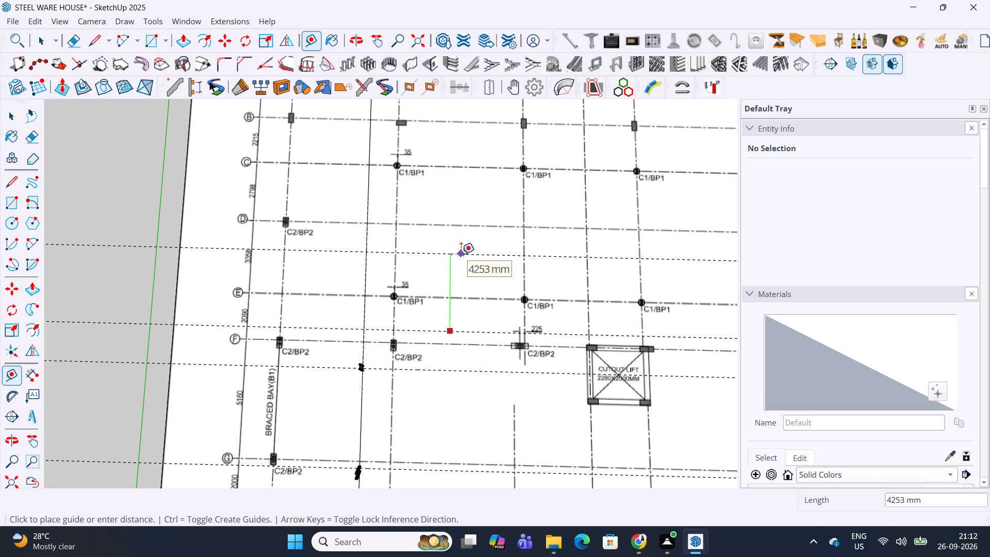
{"action": "type", "text": "335"}
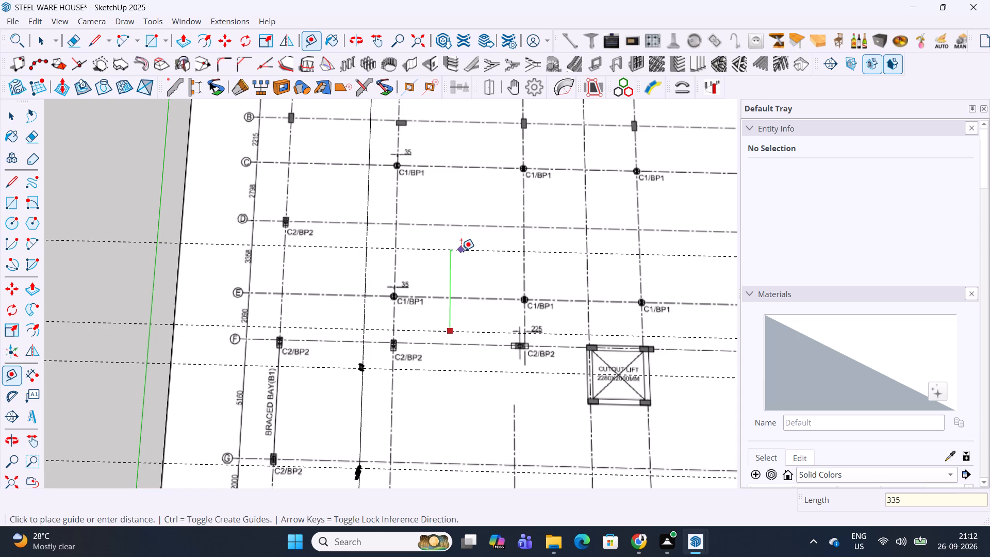
{"action": "key", "text": "8"}
{"action": "key", "text": "Return"}
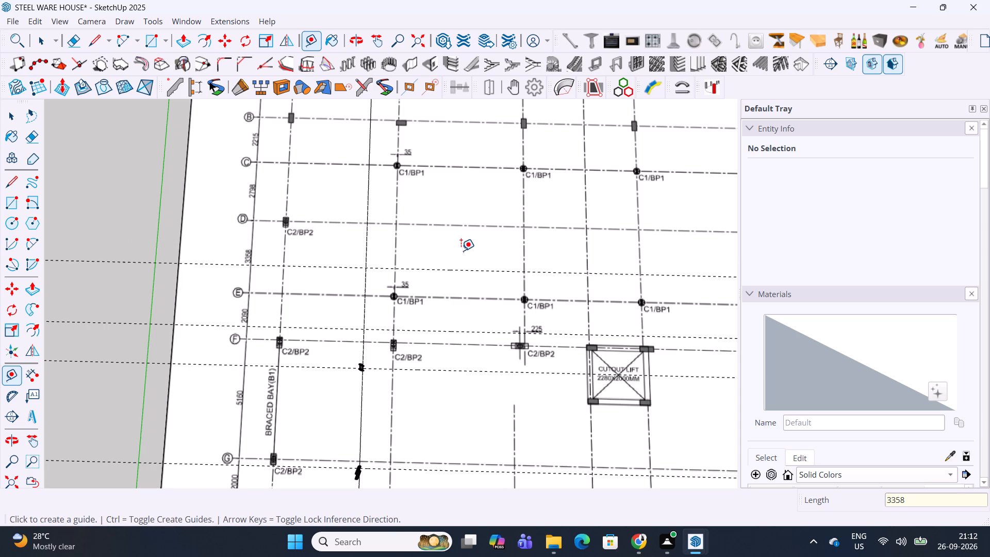
Copy the column on the grid line F guide along the green axis to the new grid line D guide.
{"action": "scroll", "coordinate": [358, 366], "scroll_direction": "up", "scroll_amount": 5}
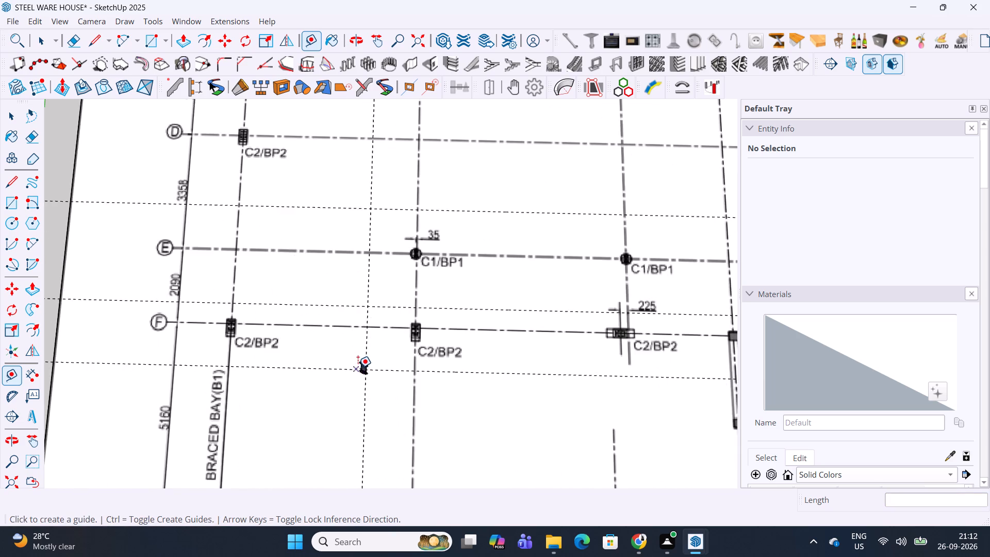
{"action": "scroll", "coordinate": [358, 368], "scroll_direction": "up", "scroll_amount": 5}
{"action": "key", "text": "space"}
{"action": "left_click", "coordinate": [365, 366]}
{"action": "scroll", "coordinate": [401, 366], "scroll_direction": "up", "scroll_amount": 4}
{"action": "key", "text": "m"}
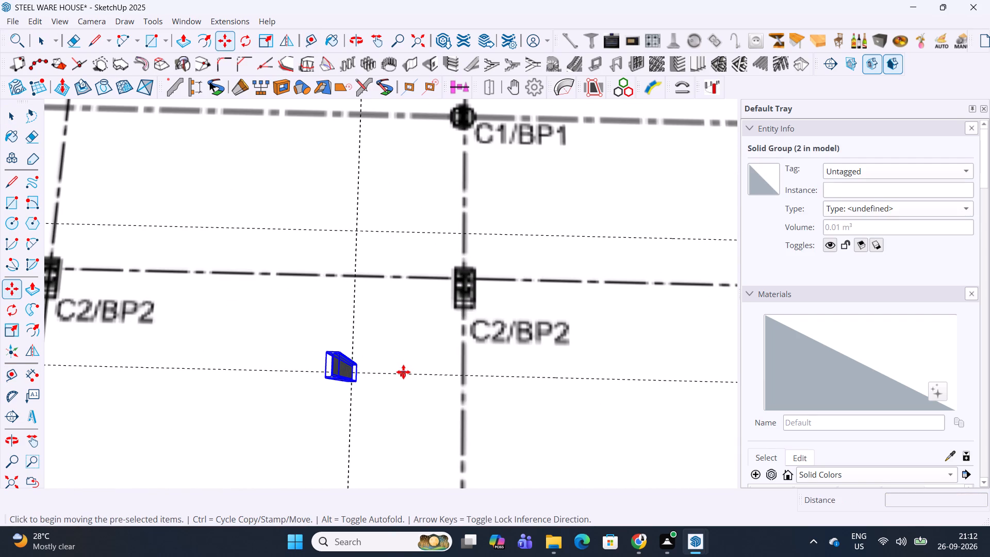
{"action": "left_click", "coordinate": [403, 372]}
{"action": "scroll", "coordinate": [405, 324], "scroll_direction": "down", "scroll_amount": 10}
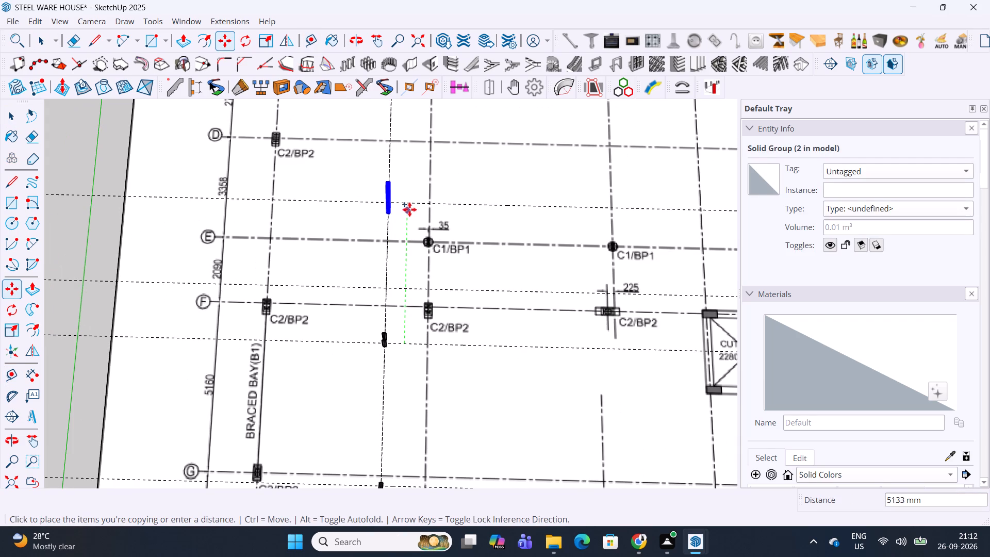
{"action": "left_click", "coordinate": [410, 203]}
Select the layout image and scale it uniformly by about 1.00 from its corner nearest the origin.
{"action": "middle_click_drag", "start_coordinate": [420, 195], "coordinate": [420, 260], "text": "shift"}
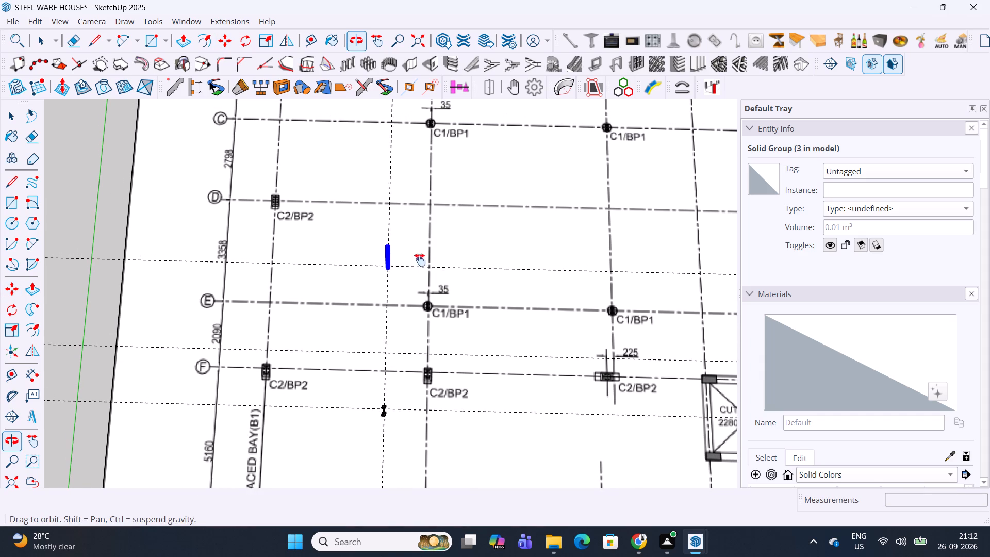
{"action": "middle_click_drag", "start_coordinate": [420, 260], "coordinate": [394, 367], "text": "shift"}
{"action": "scroll", "coordinate": [402, 337], "scroll_direction": "down", "scroll_amount": 1}
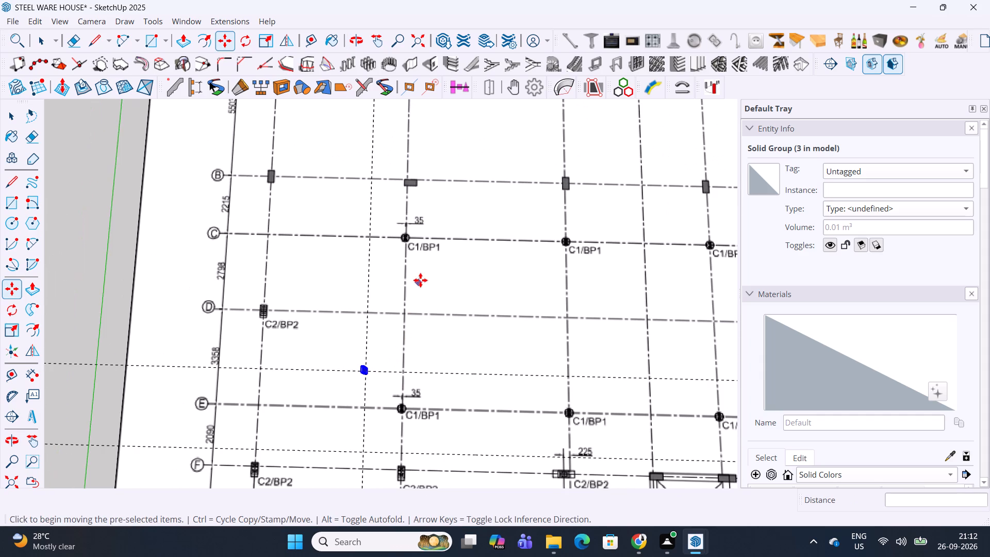
{"action": "middle_click_drag", "start_coordinate": [422, 273], "coordinate": [420, 282], "text": "shift"}
{"action": "scroll", "coordinate": [421, 274], "scroll_direction": "down", "scroll_amount": 3}
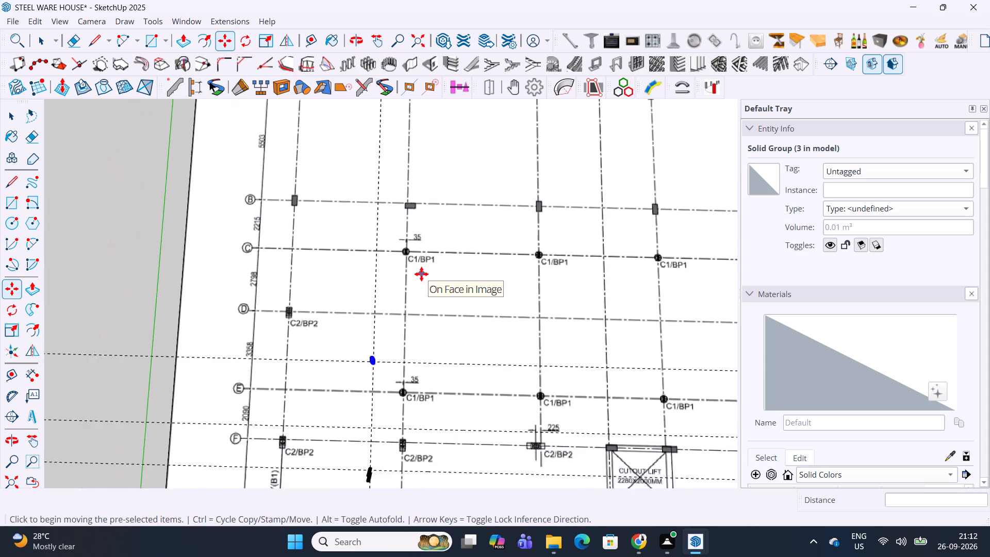
{"action": "scroll", "coordinate": [421, 274], "scroll_direction": "down", "scroll_amount": 2}
{"action": "middle_click_drag", "start_coordinate": [419, 339], "coordinate": [411, 234], "text": "shift"}
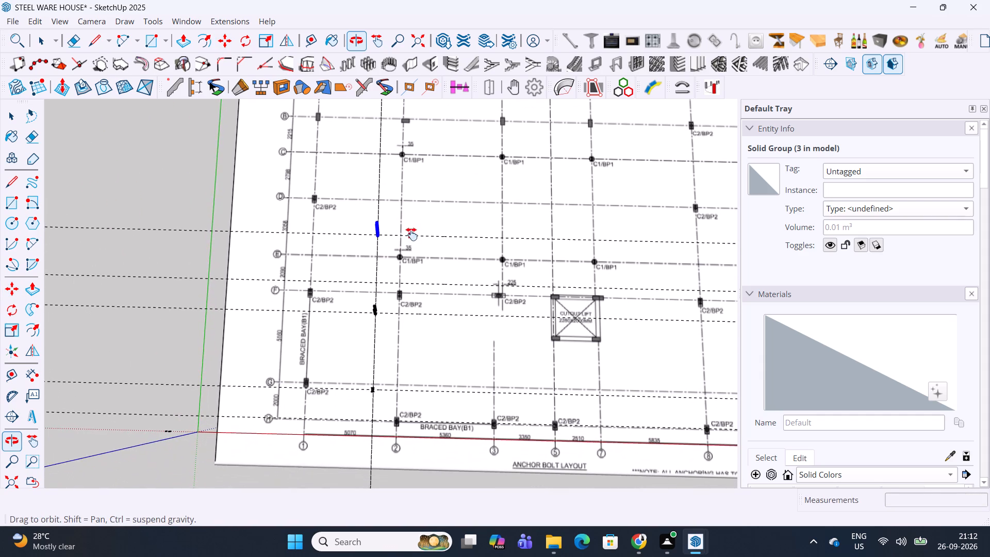
{"action": "middle_click_drag", "start_coordinate": [411, 234], "coordinate": [411, 234], "text": "shift"}
{"action": "key", "text": "space"}
{"action": "left_click", "coordinate": [348, 353]}
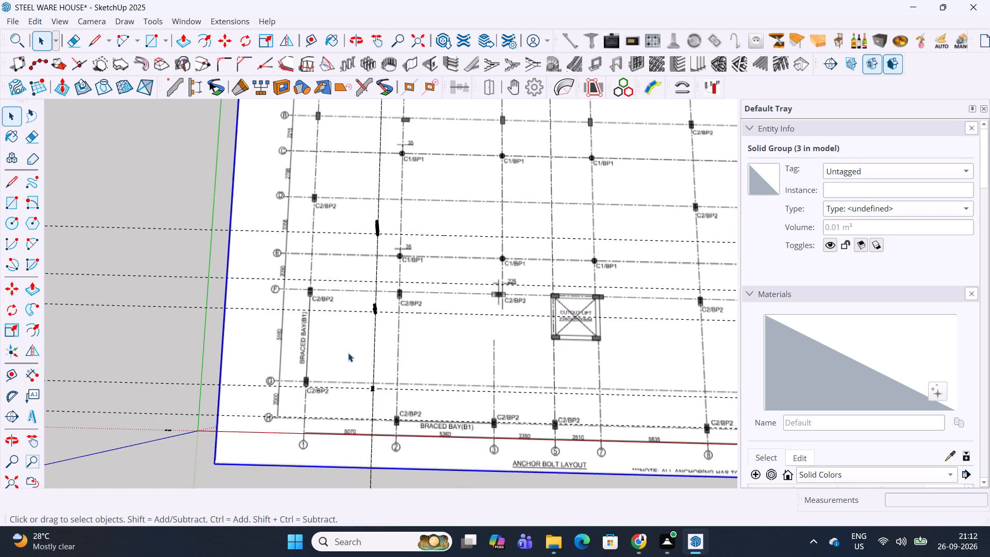
{"action": "middle_click_drag", "start_coordinate": [348, 353], "coordinate": [365, 303]}
{"action": "key", "text": "s"}
{"action": "scroll", "coordinate": [275, 403], "scroll_direction": "down", "scroll_amount": 8}
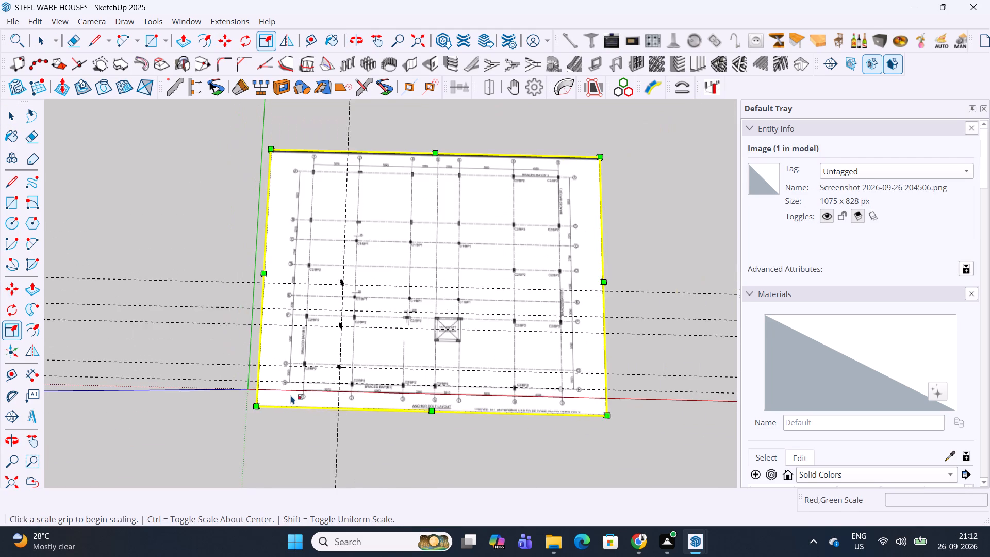
{"action": "left_click", "coordinate": [257, 406]}
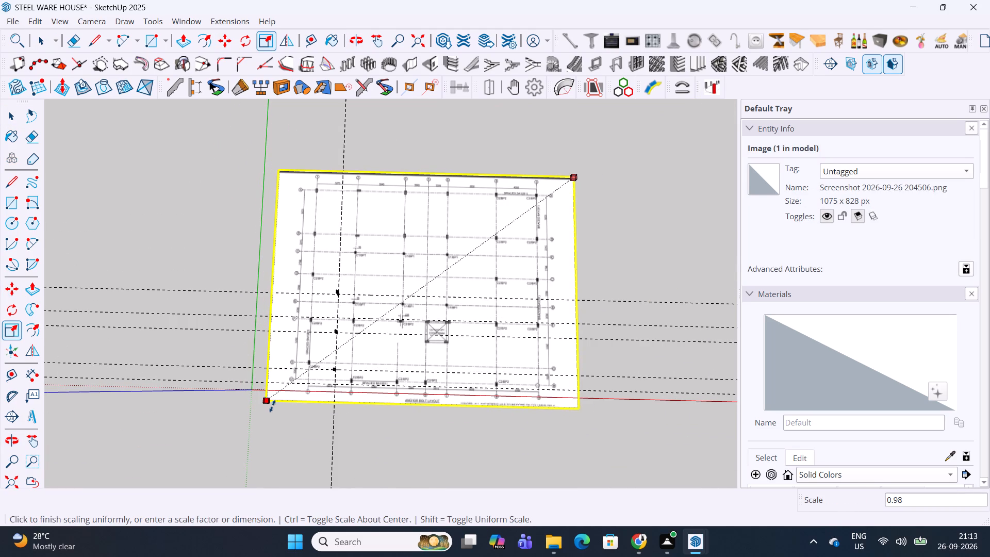
{"action": "scroll", "coordinate": [272, 406], "scroll_direction": "up", "scroll_amount": 7}
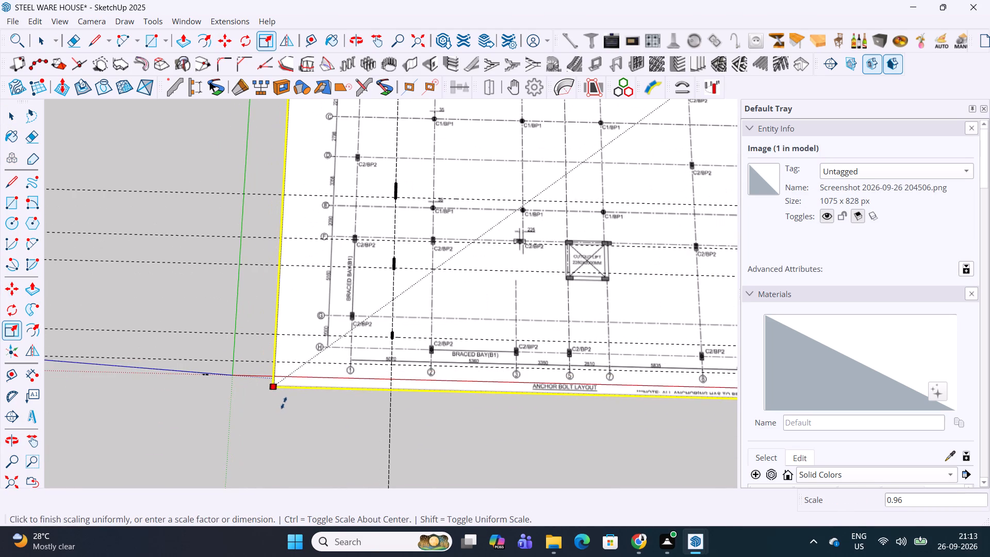
{"action": "left_click", "coordinate": [259, 424]}
Scale the layout image by about 0.89 along the green axis from its far edge beyond grid line A, and deselect it.
{"action": "scroll", "coordinate": [333, 358], "scroll_direction": "down", "scroll_amount": 2}
{"action": "middle_click_drag", "start_coordinate": [409, 294], "coordinate": [347, 463]}
{"action": "left_click", "coordinate": [453, 200]}
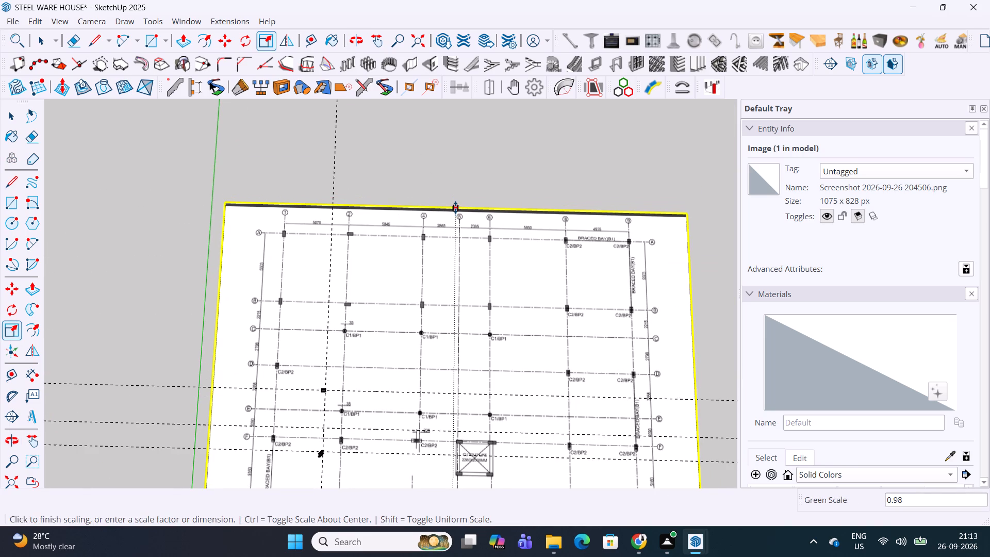
{"action": "middle_click_drag", "start_coordinate": [455, 207], "coordinate": [469, 138]}
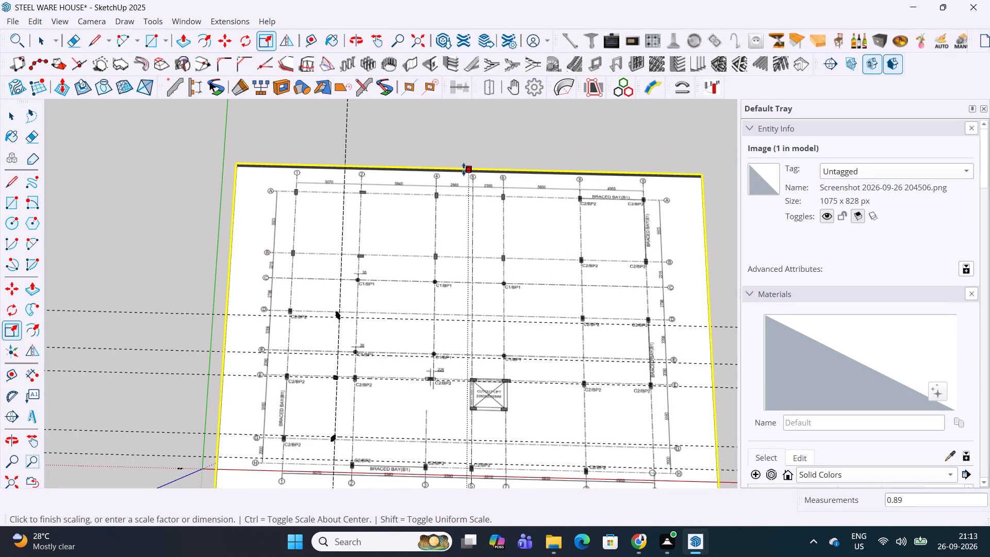
{"action": "left_click", "coordinate": [464, 169]}
{"action": "key", "text": "space"}
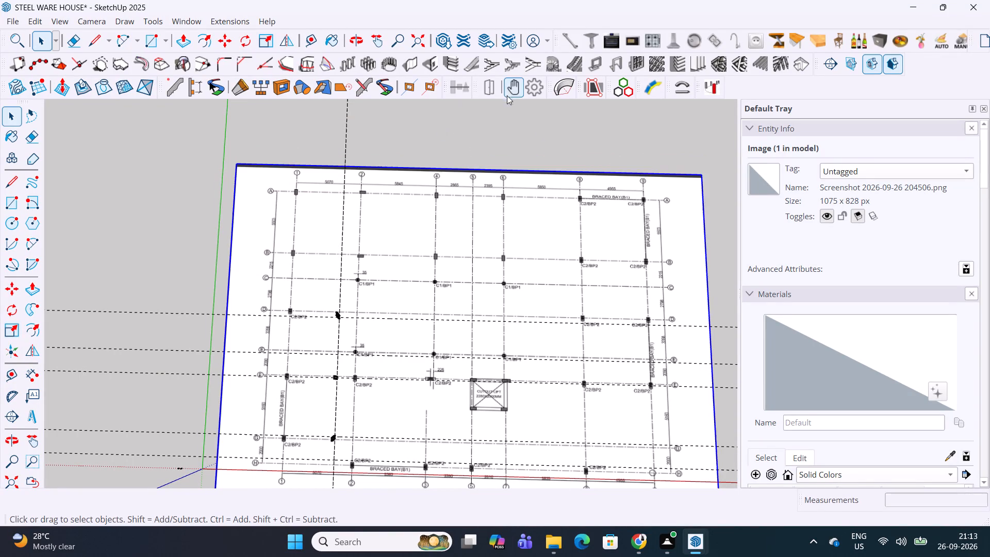
{"action": "left_click", "coordinate": [488, 128]}
Move the layout image about 3425 mm along the red axis, away from the origin.
{"action": "scroll", "coordinate": [266, 361], "scroll_direction": "up", "scroll_amount": 3}
{"action": "scroll", "coordinate": [332, 317], "scroll_direction": "up", "scroll_amount": 3}
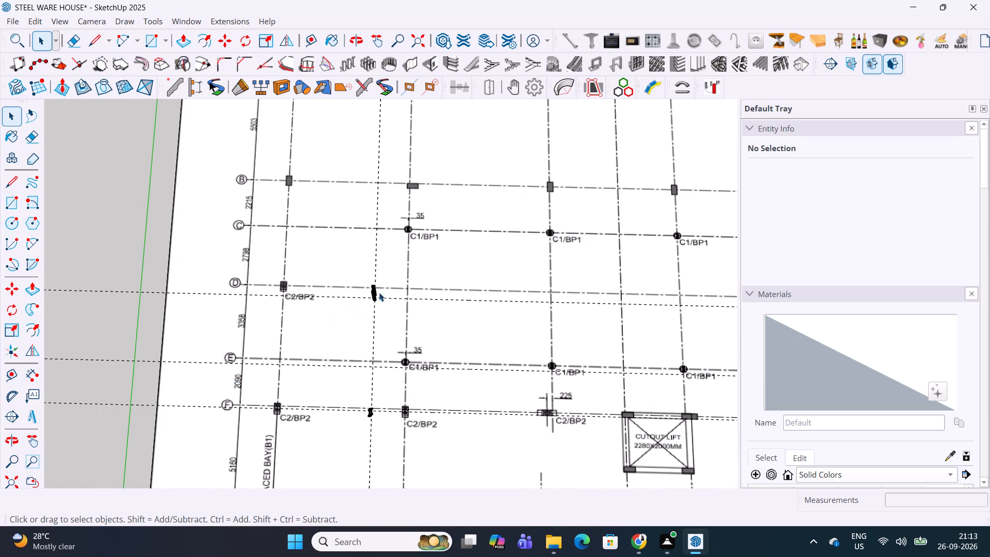
{"action": "scroll", "coordinate": [405, 278], "scroll_direction": "down", "scroll_amount": 5}
{"action": "middle_click_drag", "start_coordinate": [394, 371], "coordinate": [395, 356]}
{"action": "middle_click_drag", "start_coordinate": [395, 355], "coordinate": [387, 244]}
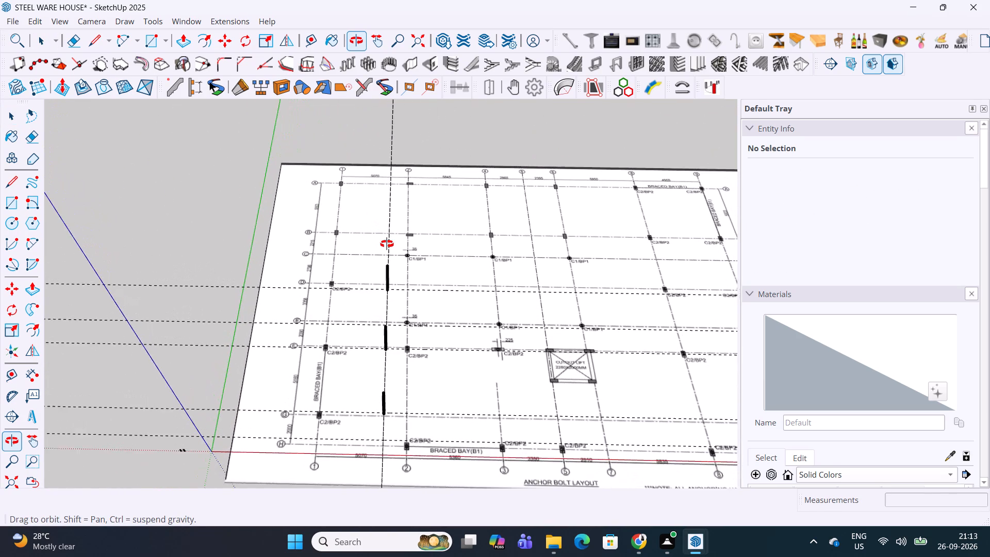
{"action": "middle_click_drag", "start_coordinate": [387, 244], "coordinate": [381, 258]}
{"action": "left_click", "coordinate": [431, 222]}
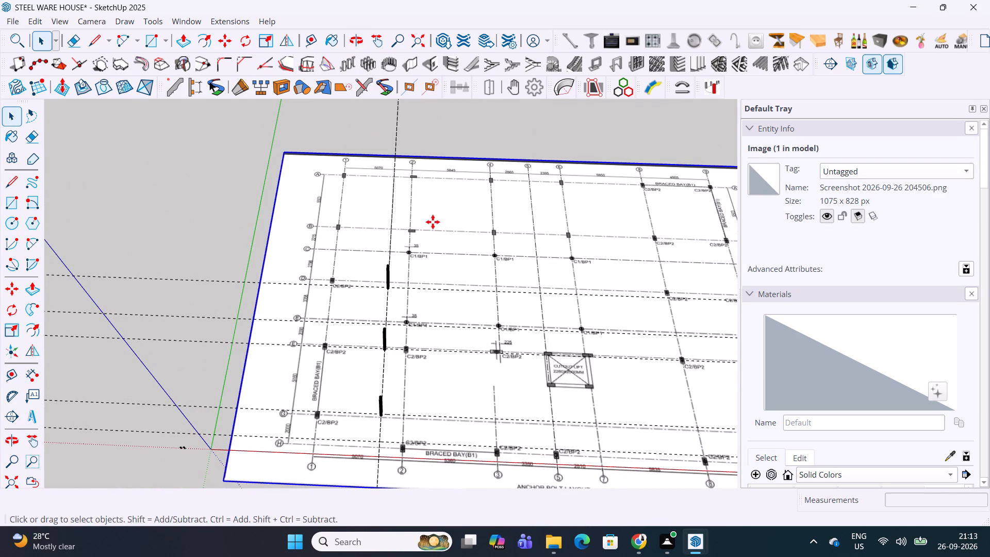
{"action": "key", "text": "m"}
{"action": "left_click", "coordinate": [431, 215]}
{"action": "left_click", "coordinate": [471, 218]}
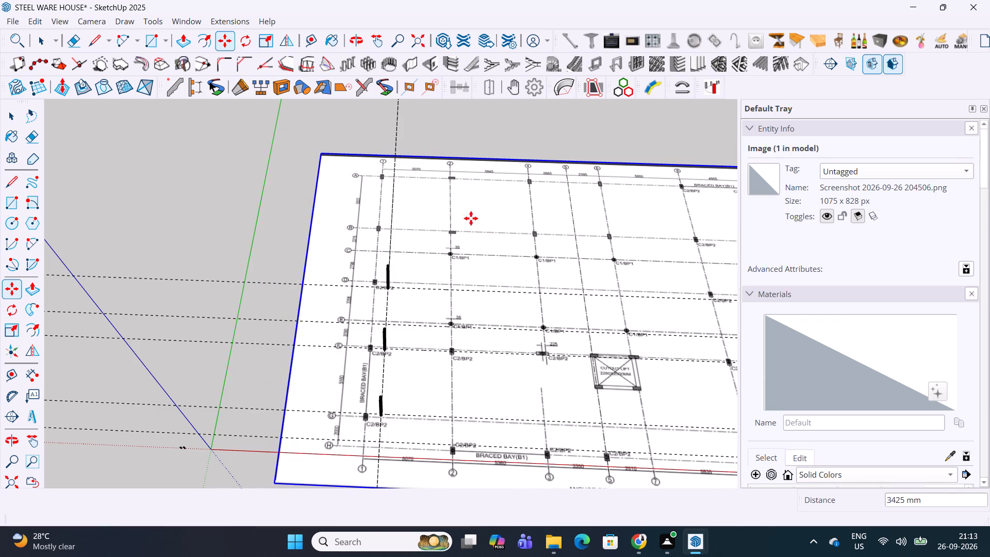
Place a guide 2798 mm from the grid line D guide towards grid line C.
{"action": "scroll", "coordinate": [357, 296], "scroll_direction": "up", "scroll_amount": 5}
{"action": "middle_click_drag", "start_coordinate": [452, 235], "coordinate": [324, 263]}
{"action": "middle_click_drag", "start_coordinate": [324, 263], "coordinate": [330, 332]}
{"action": "middle_click_drag", "start_coordinate": [326, 260], "coordinate": [384, 331], "text": "shift"}
{"action": "scroll", "coordinate": [345, 337], "scroll_direction": "up", "scroll_amount": 2}
{"action": "middle_click_drag", "start_coordinate": [357, 321], "coordinate": [381, 307]}
{"action": "scroll", "coordinate": [375, 317], "scroll_direction": "up", "scroll_amount": 2}
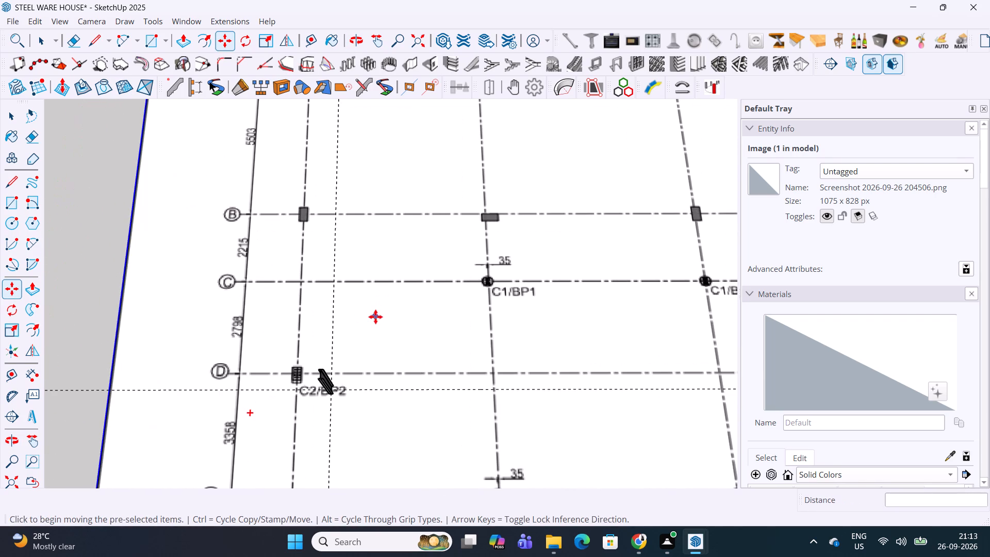
{"action": "key", "text": "t"}
{"action": "left_click", "coordinate": [387, 387]}
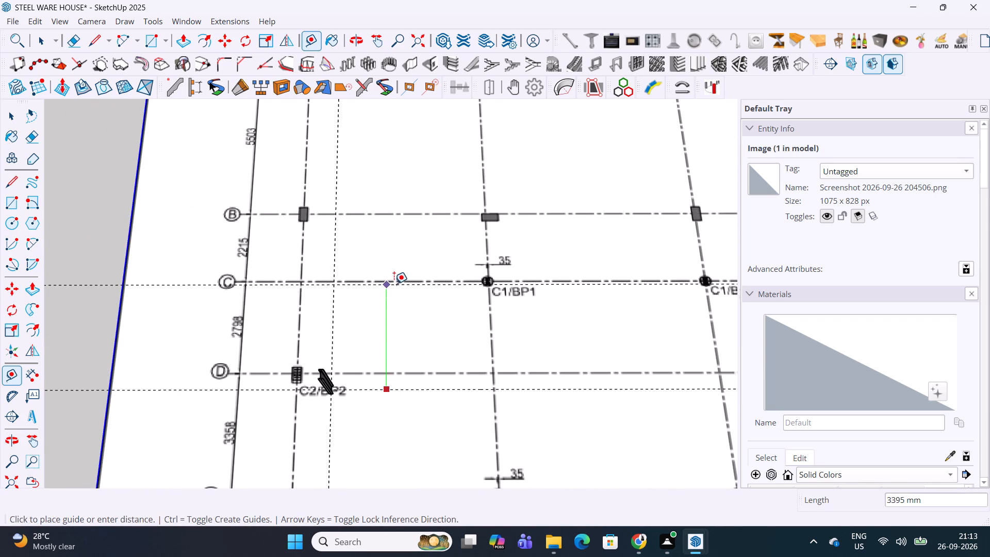
{"action": "type", "text": "2798"}
{"action": "key", "text": "Return"}
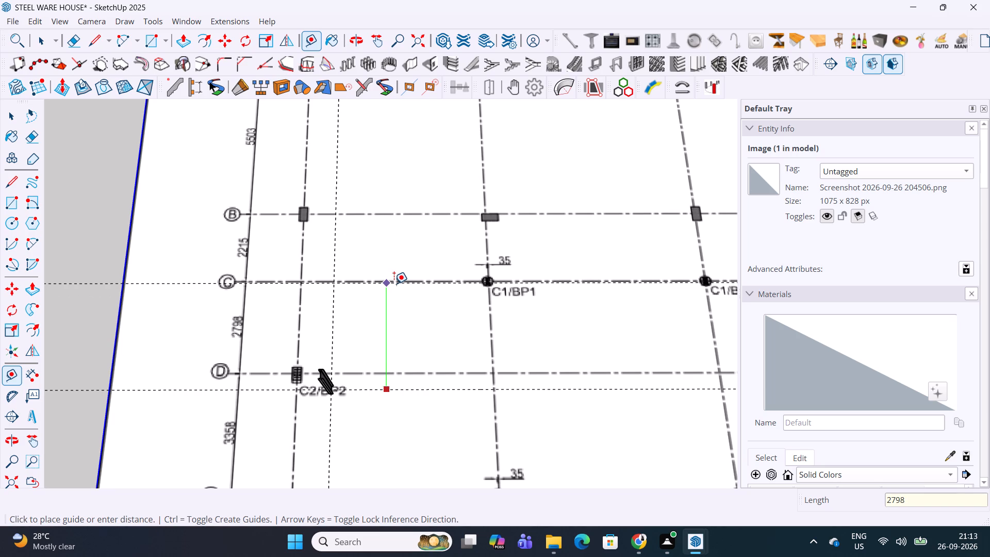
Place a guide 2215 mm from the new grid line C guide towards grid line B.
{"action": "left_click", "coordinate": [390, 303]}
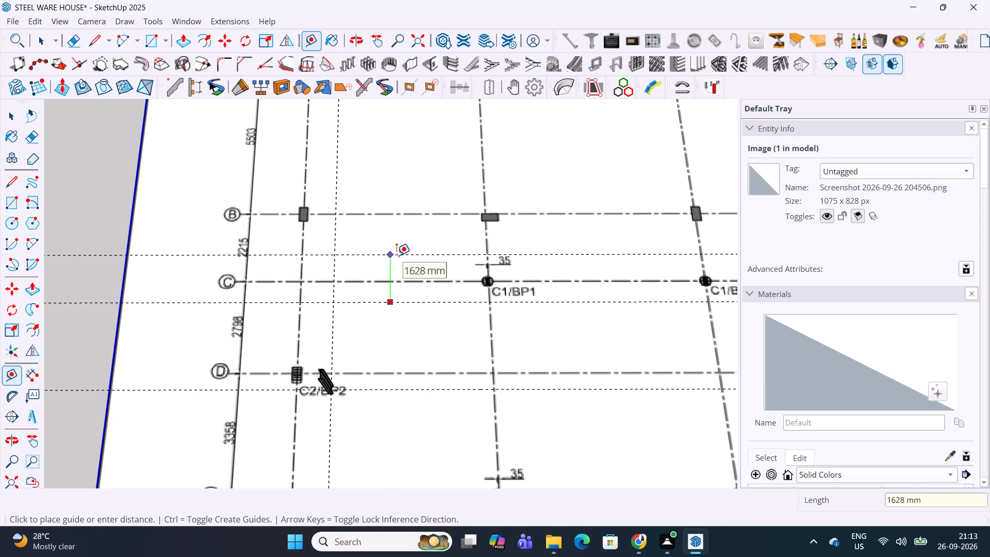
{"action": "type", "text": "2215"}
{"action": "key", "text": "Return"}
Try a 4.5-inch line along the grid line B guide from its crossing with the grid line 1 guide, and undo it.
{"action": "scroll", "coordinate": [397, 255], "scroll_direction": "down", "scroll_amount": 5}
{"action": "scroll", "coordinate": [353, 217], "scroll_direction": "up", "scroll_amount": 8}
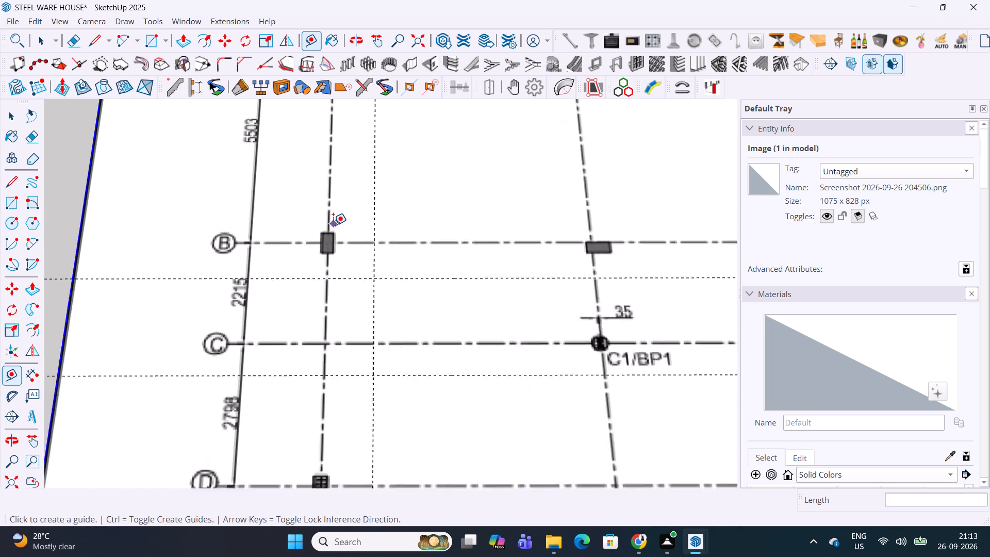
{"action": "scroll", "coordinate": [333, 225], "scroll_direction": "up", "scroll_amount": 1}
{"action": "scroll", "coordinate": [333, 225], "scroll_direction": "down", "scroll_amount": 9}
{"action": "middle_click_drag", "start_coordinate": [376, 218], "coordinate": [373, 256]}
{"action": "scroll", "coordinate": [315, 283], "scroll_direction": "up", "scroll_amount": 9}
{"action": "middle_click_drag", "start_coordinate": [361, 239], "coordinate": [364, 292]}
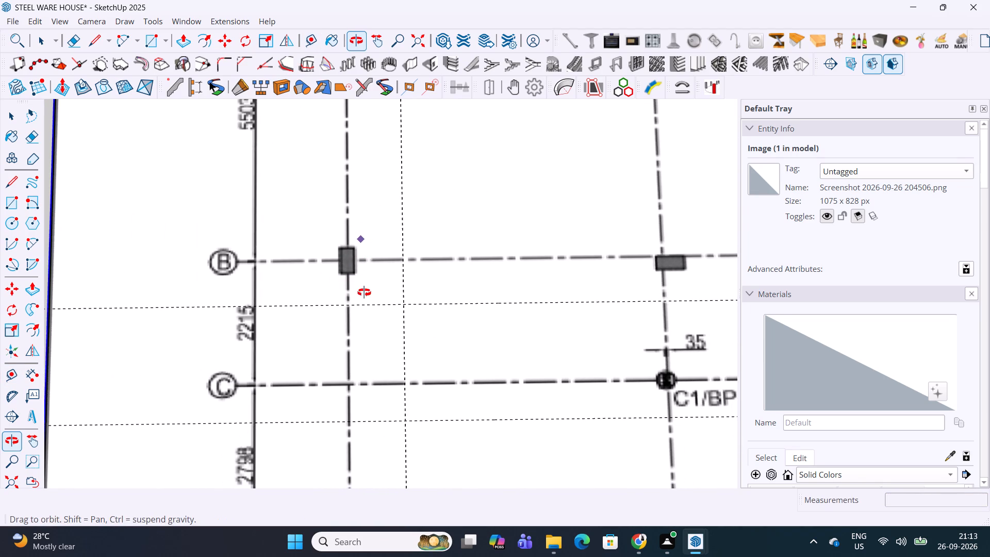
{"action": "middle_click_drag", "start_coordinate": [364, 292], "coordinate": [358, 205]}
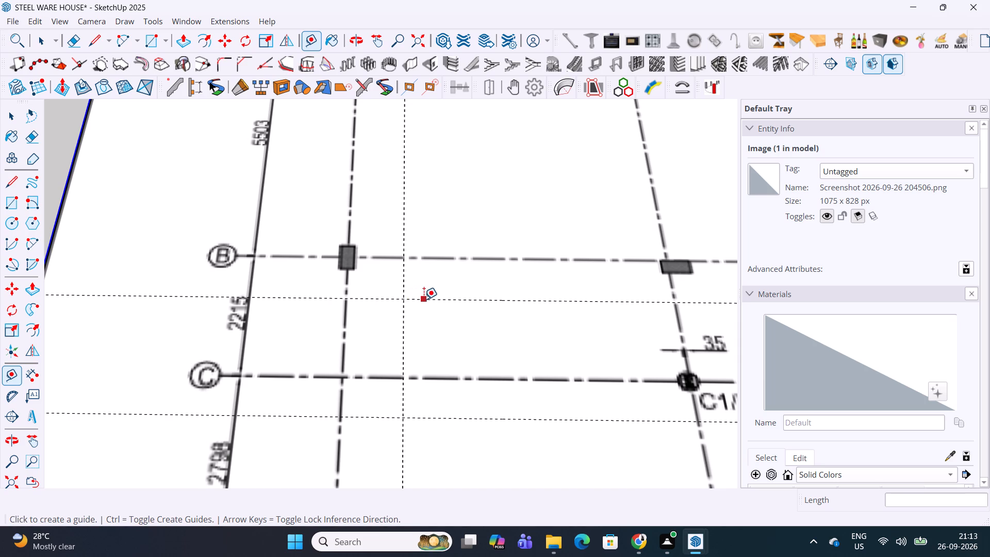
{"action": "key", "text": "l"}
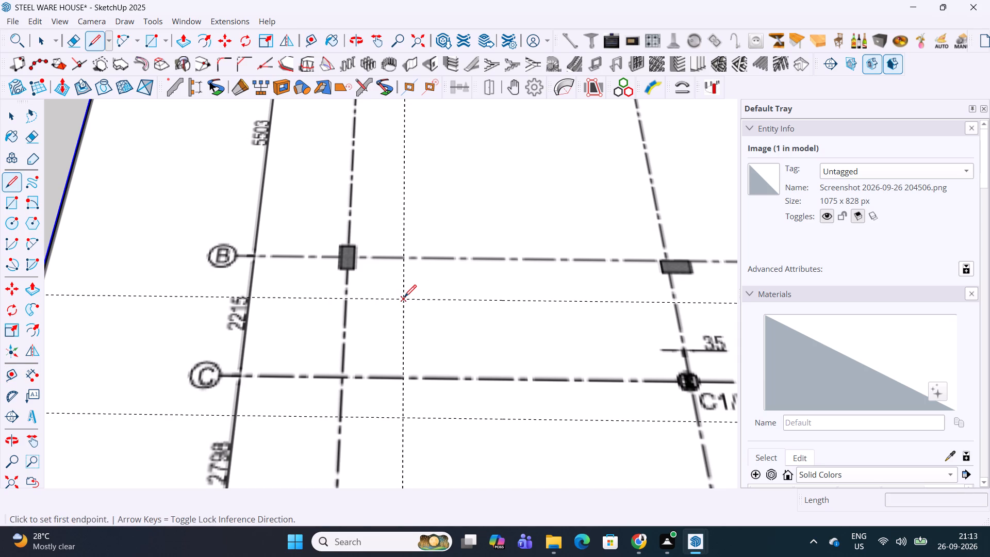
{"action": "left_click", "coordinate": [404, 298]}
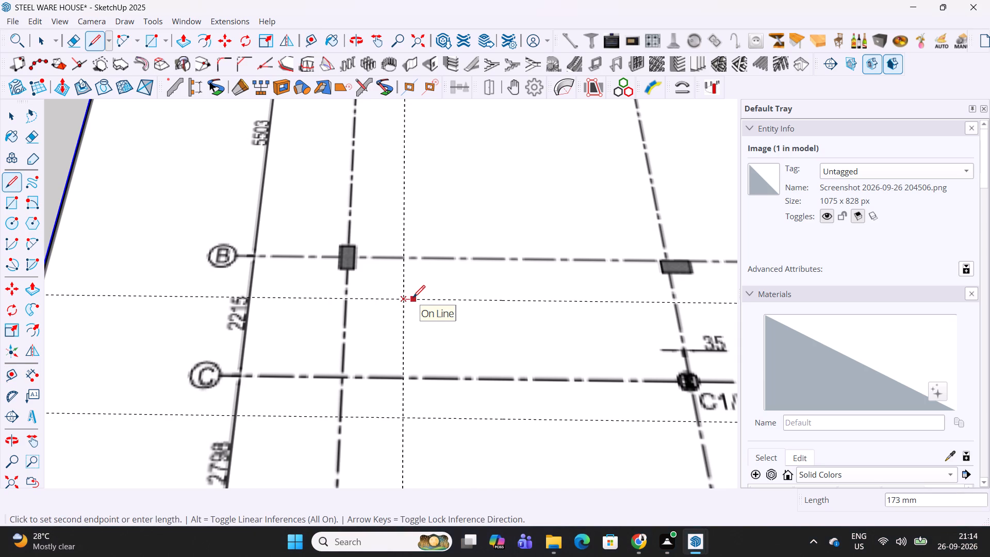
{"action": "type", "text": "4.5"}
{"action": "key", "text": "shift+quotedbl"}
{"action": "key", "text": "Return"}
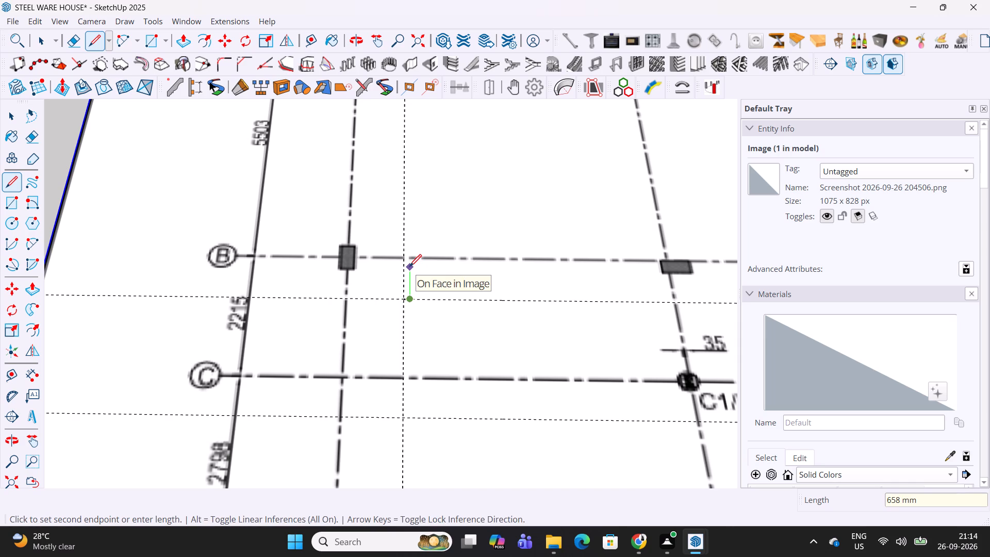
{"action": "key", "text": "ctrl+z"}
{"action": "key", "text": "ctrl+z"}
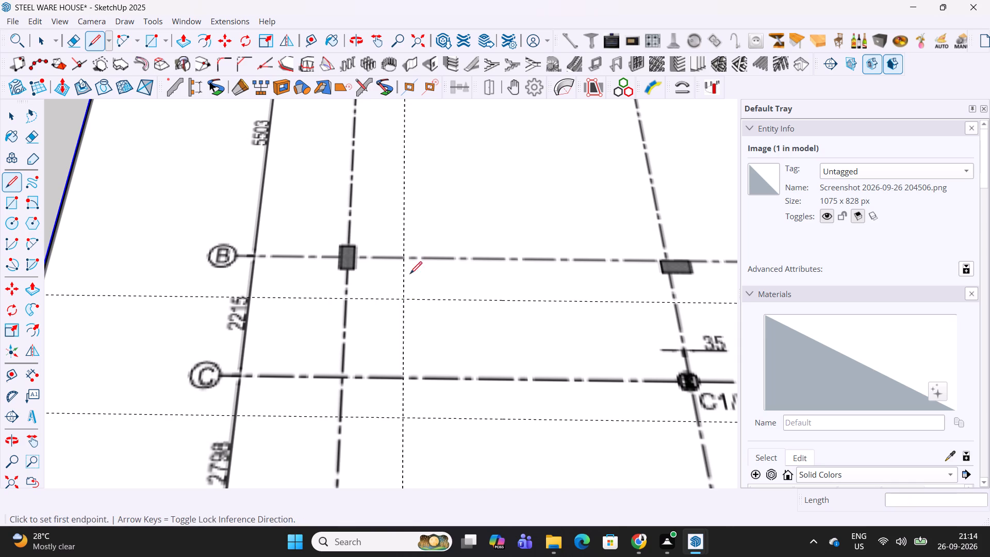
Draw a closed 230 by 300 mm rectangle from the crossing of the grid line B and grid line 1 guides.
{"action": "left_click", "coordinate": [406, 301]}
{"action": "type", "text": "230"}
{"action": "key", "text": "Return"}
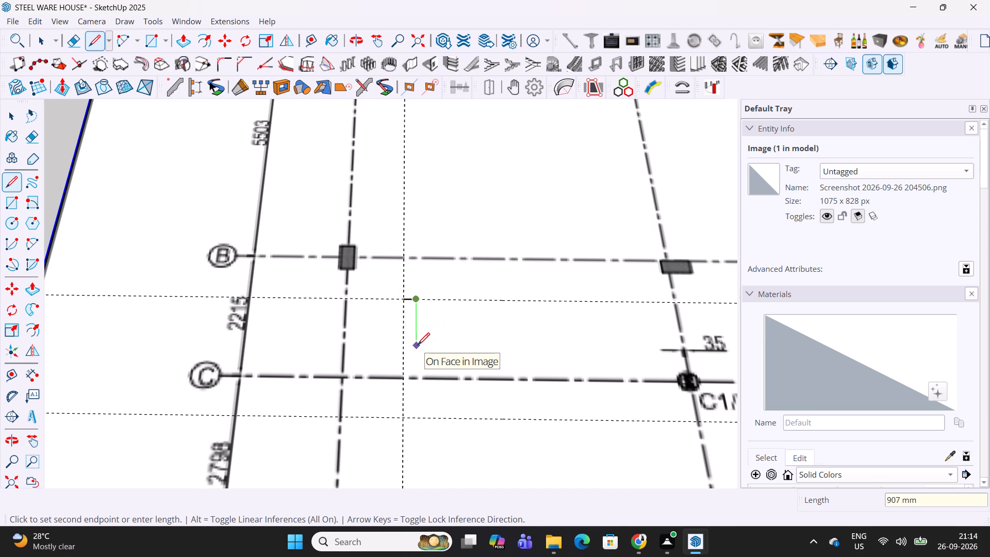
{"action": "type", "text": "300"}
{"action": "key", "text": "Return"}
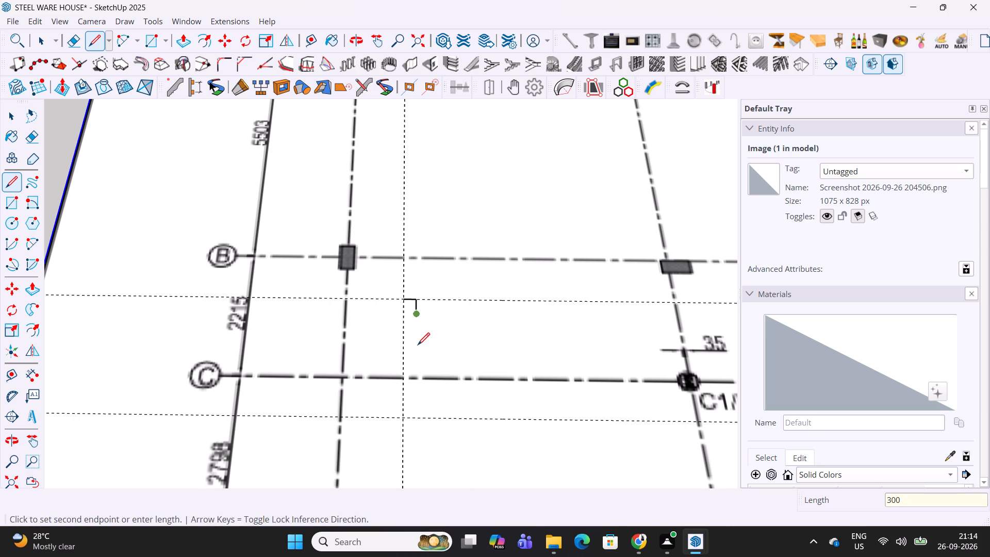
{"action": "type", "text": "230"}
{"action": "key", "text": "Return"}
{"action": "left_click", "coordinate": [404, 299]}
Move the rectangle's 230 mm edge nearest grid line C outward by 6 inches.
{"action": "scroll", "coordinate": [406, 301], "scroll_direction": "up", "scroll_amount": 4}
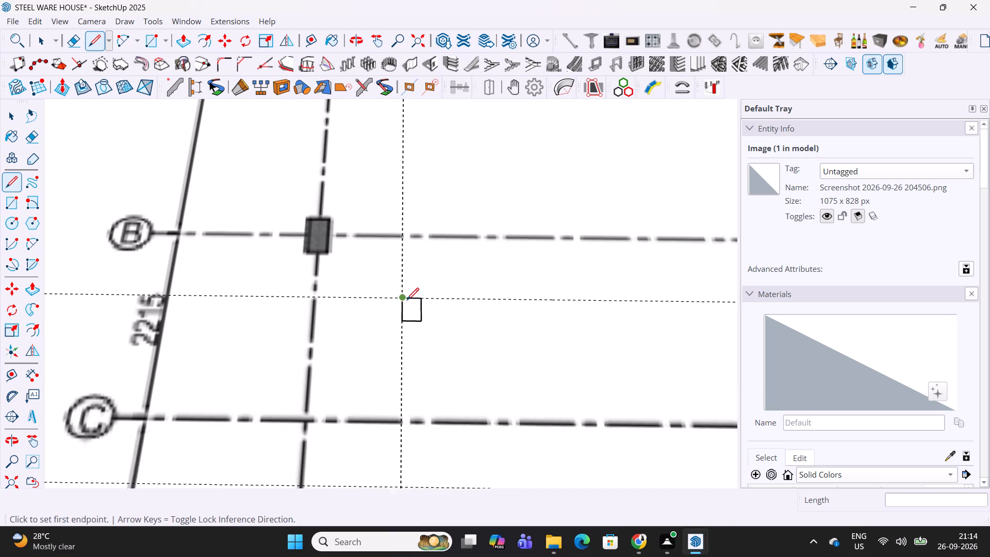
{"action": "scroll", "coordinate": [407, 301], "scroll_direction": "up", "scroll_amount": 1}
{"action": "middle_click_drag", "start_coordinate": [414, 303], "coordinate": [414, 318]}
{"action": "scroll", "coordinate": [414, 318], "scroll_direction": "up", "scroll_amount": 3}
{"action": "key", "text": "space"}
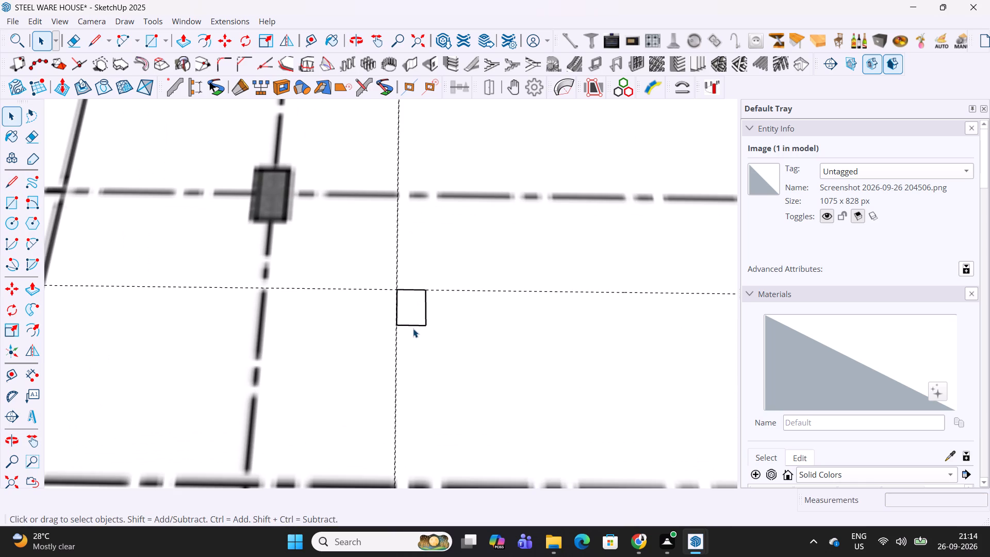
{"action": "left_click", "coordinate": [409, 326]}
{"action": "key", "text": "m"}
{"action": "left_click", "coordinate": [426, 325]}
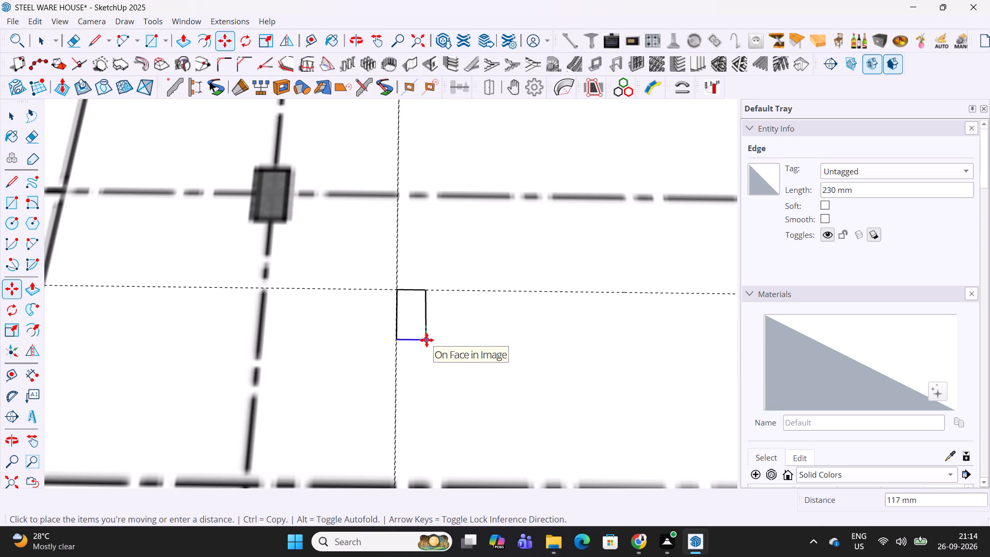
{"action": "key", "text": "6"}
{"action": "key", "text": "shift+quotedbl"}
{"action": "key", "text": "Return"}
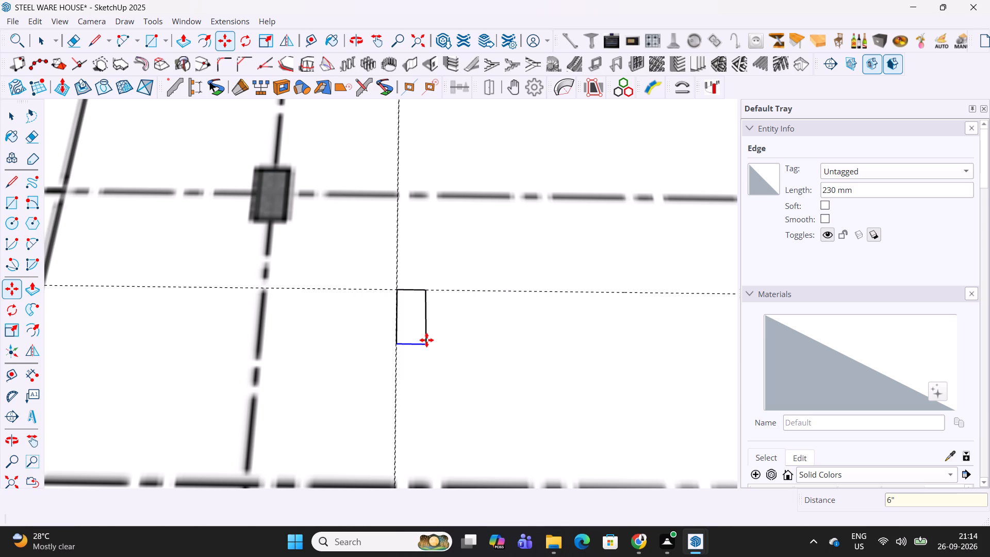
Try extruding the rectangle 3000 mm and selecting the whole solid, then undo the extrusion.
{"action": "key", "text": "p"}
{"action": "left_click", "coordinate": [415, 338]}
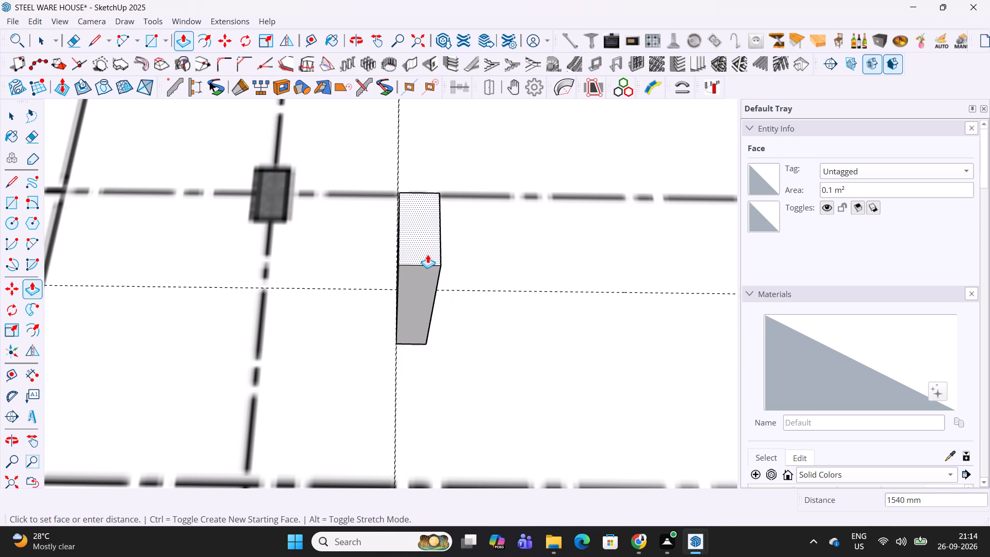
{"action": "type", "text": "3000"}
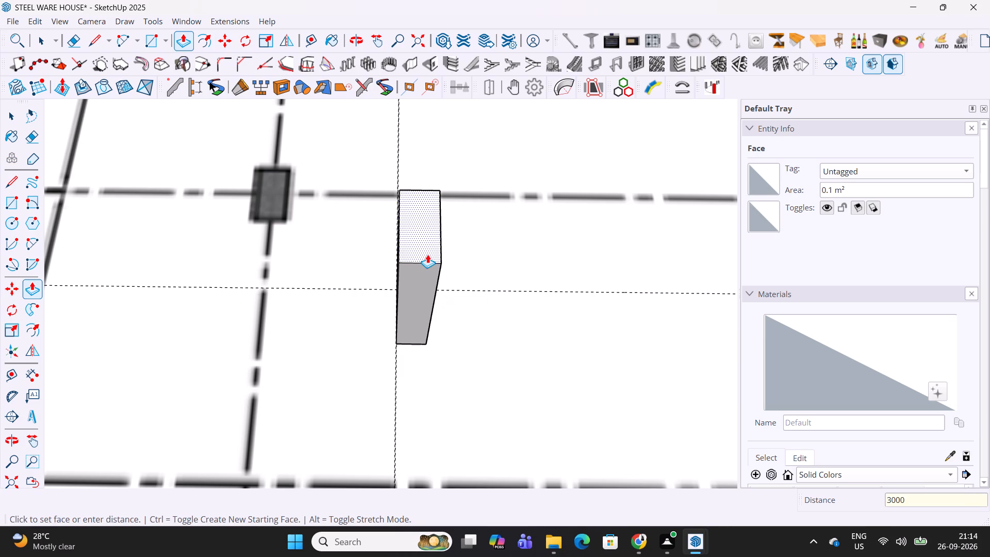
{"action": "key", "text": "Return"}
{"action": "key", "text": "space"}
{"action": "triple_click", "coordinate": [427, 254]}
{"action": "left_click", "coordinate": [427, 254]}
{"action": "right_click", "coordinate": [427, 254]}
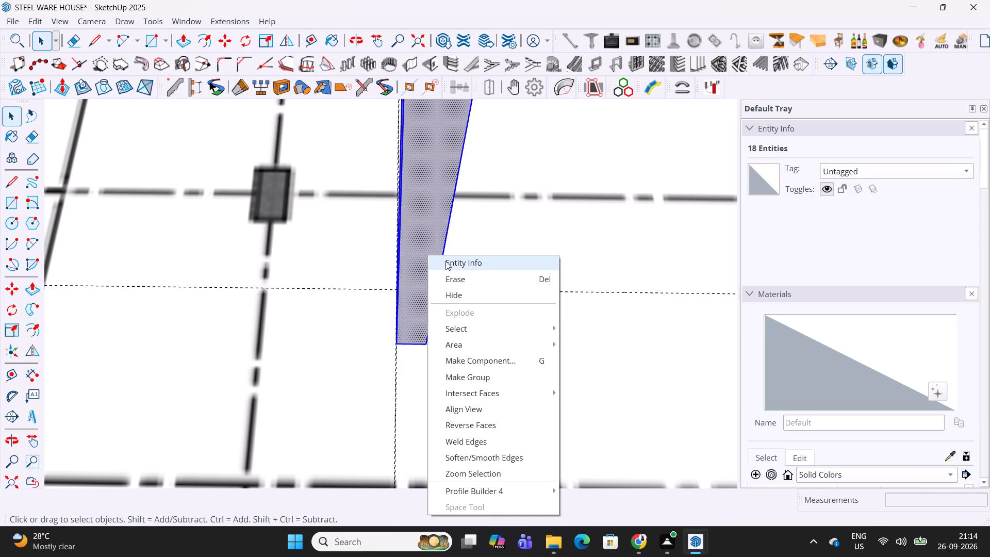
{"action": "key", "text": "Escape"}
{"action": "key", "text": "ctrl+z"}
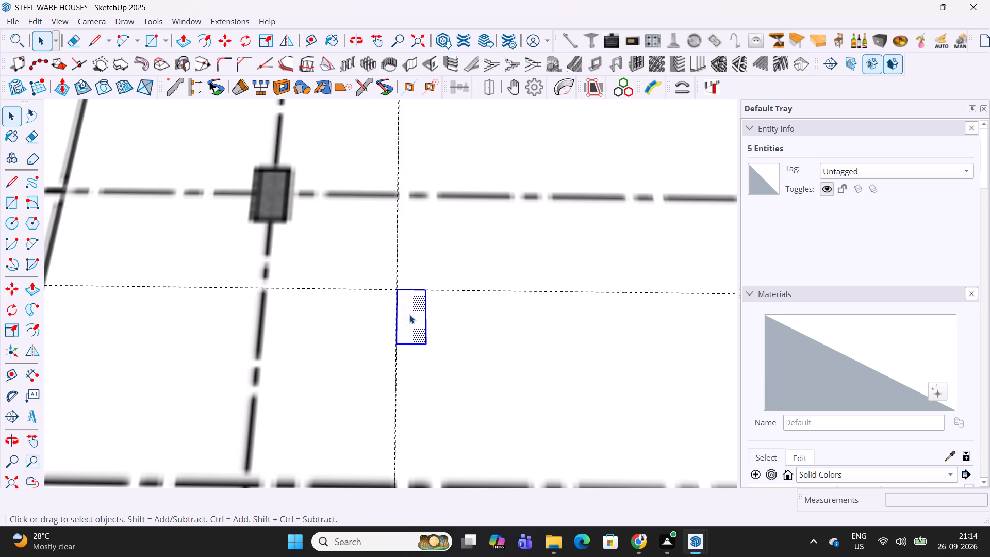
Move the rectangle by its centre onto the crossing of the grid line B and grid line 1 guides.
{"action": "key", "text": "m"}
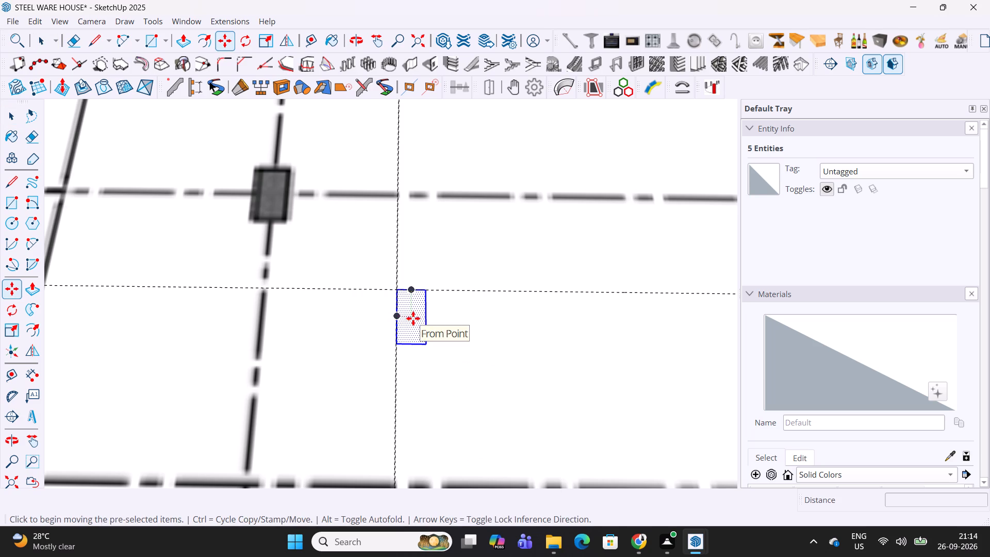
{"action": "left_click", "coordinate": [411, 317]}
{"action": "left_click", "coordinate": [399, 291]}
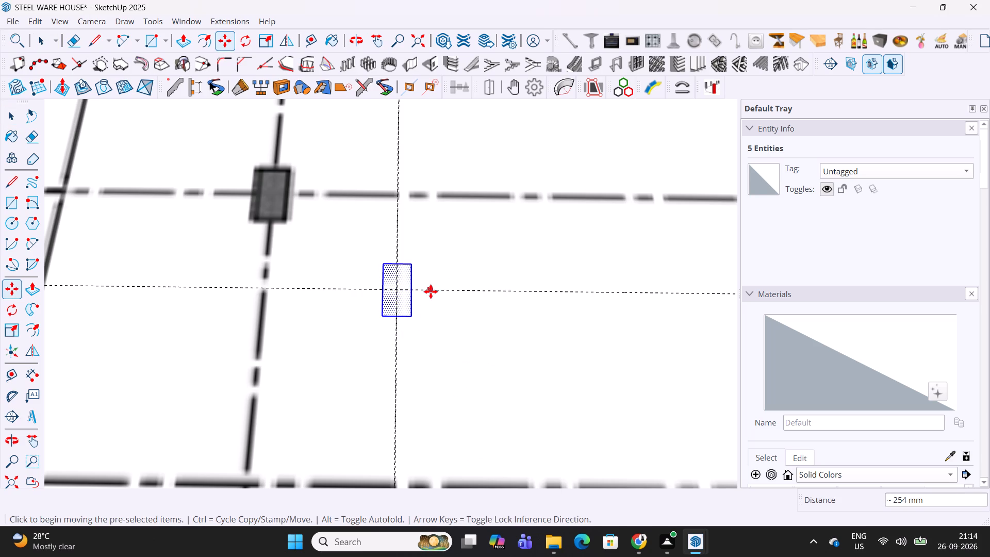
Extrude the rectangle 3000 mm upward, matching the top of the steel column at grid line D.
{"action": "key", "text": "p"}
{"action": "key", "text": "Escape"}
{"action": "left_click", "coordinate": [404, 307]}
{"action": "scroll", "coordinate": [478, 235], "scroll_direction": "down", "scroll_amount": 19}
{"action": "scroll", "coordinate": [495, 305], "scroll_direction": "up", "scroll_amount": 9}
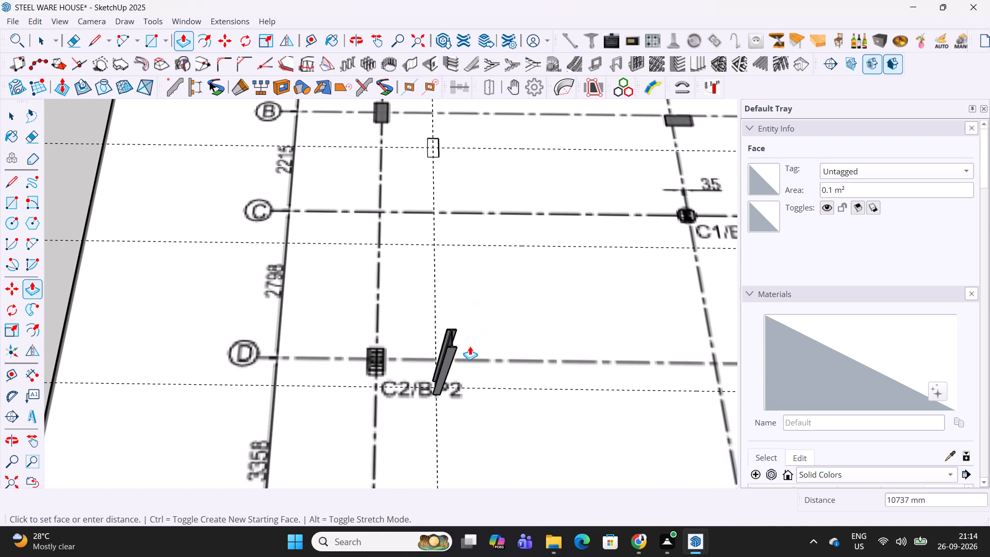
{"action": "left_click", "coordinate": [457, 349]}
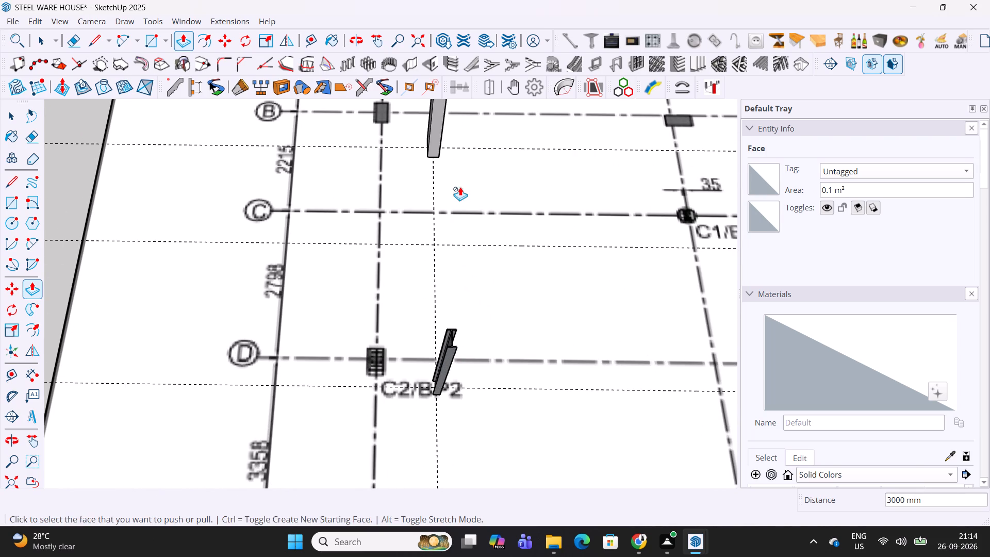
Select the whole extruded rectangular column at grid line B, make it a group, and deselect it.
{"action": "middle_click_drag", "start_coordinate": [460, 187], "coordinate": [444, 300]}
{"action": "middle_click_drag", "start_coordinate": [444, 300], "coordinate": [437, 250]}
{"action": "key", "text": "space"}
{"action": "triple_click", "coordinate": [428, 186]}
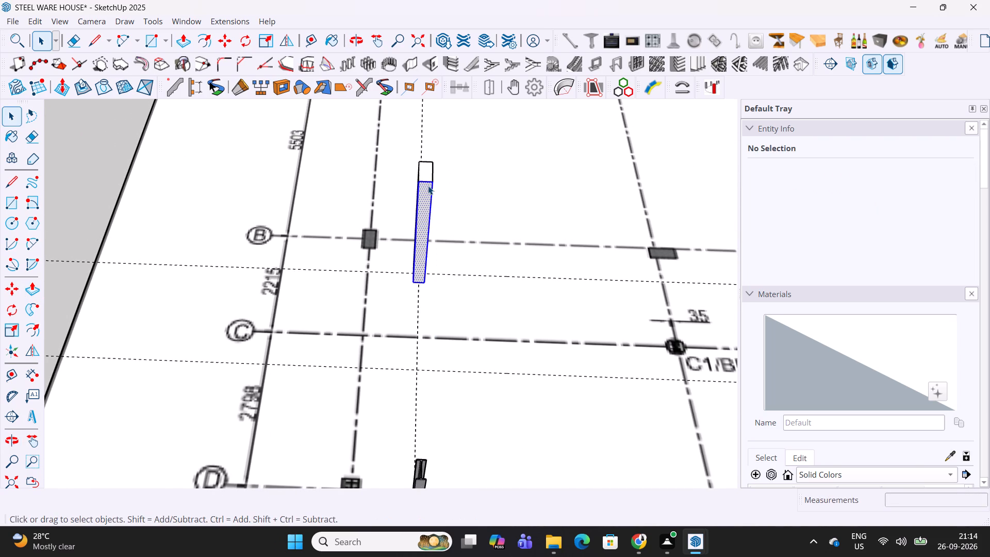
{"action": "right_click", "coordinate": [428, 186]}
{"action": "left_click", "coordinate": [466, 306]}
{"action": "left_click", "coordinate": [130, 148]}
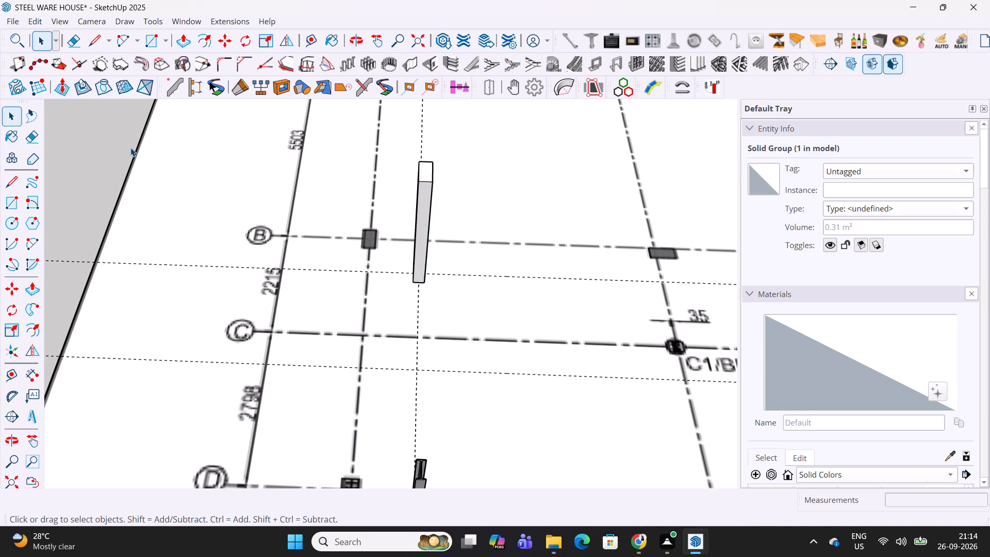
Place a guide 5503 mm from the grid line B guide towards grid line A.
{"action": "scroll", "coordinate": [218, 196], "scroll_direction": "down", "scroll_amount": 6}
{"action": "middle_click_drag", "start_coordinate": [351, 162], "coordinate": [373, 299]}
{"action": "middle_click_drag", "start_coordinate": [369, 294], "coordinate": [419, 305]}
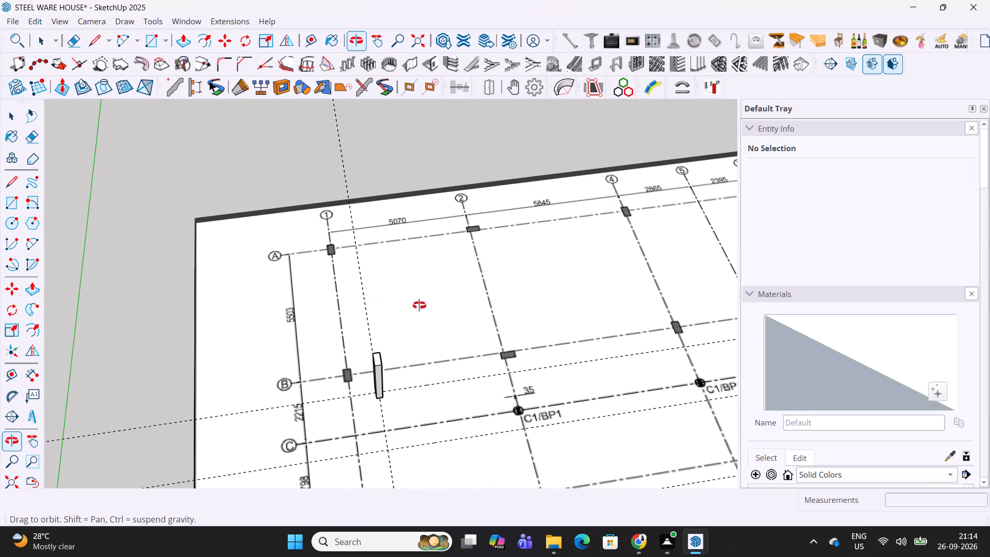
{"action": "middle_click_drag", "start_coordinate": [419, 305], "coordinate": [391, 328]}
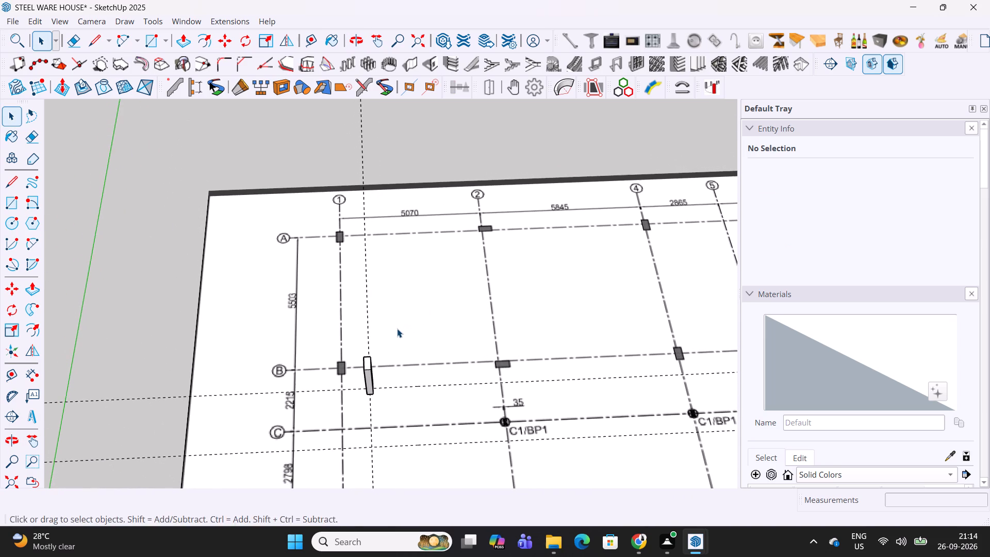
{"action": "key", "text": "t"}
{"action": "left_click", "coordinate": [415, 386]}
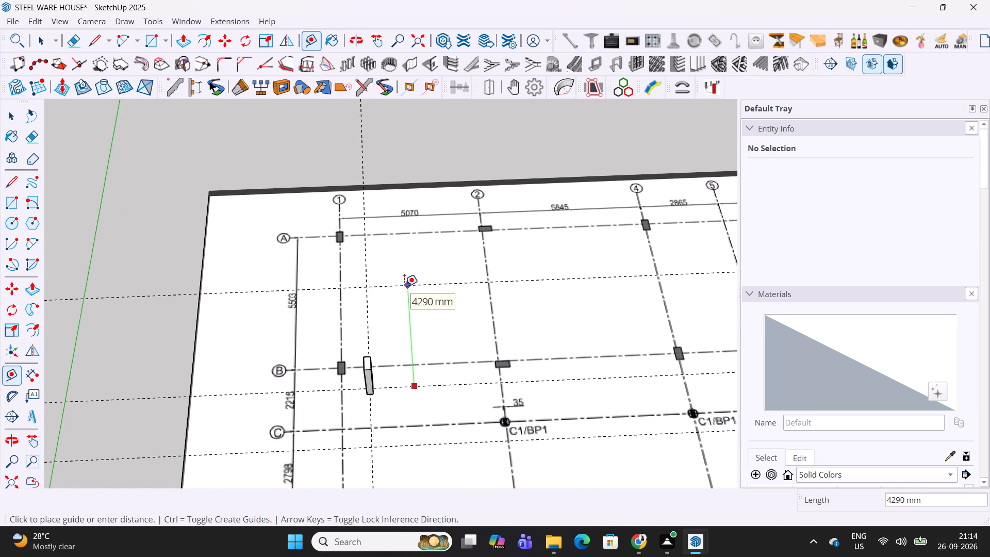
{"action": "type", "text": "5503"}
{"action": "key", "text": "Return"}
{"action": "middle_click_drag", "start_coordinate": [393, 243], "coordinate": [397, 359]}
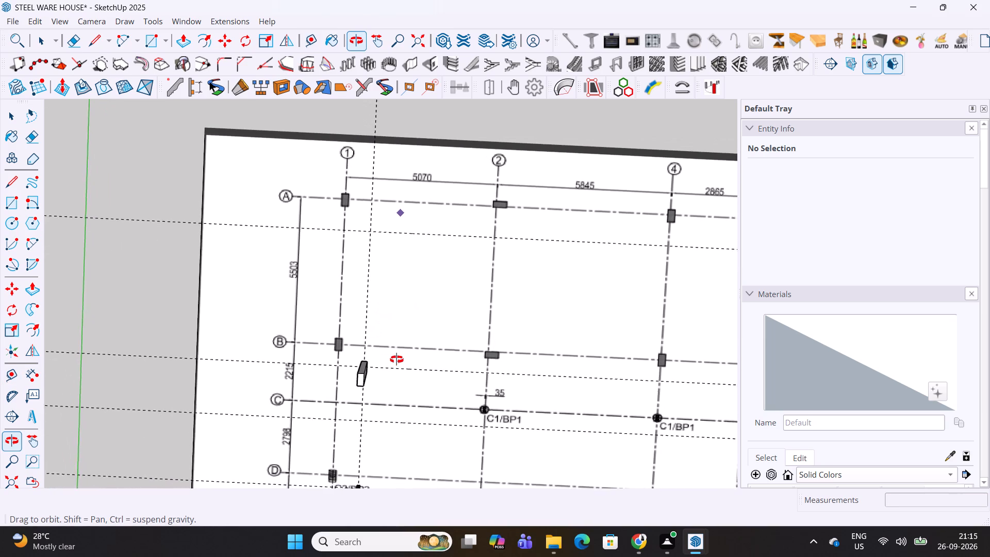
{"action": "middle_click_drag", "start_coordinate": [397, 359], "coordinate": [460, 276]}
{"action": "scroll", "coordinate": [386, 363], "scroll_direction": "up", "scroll_amount": 3}
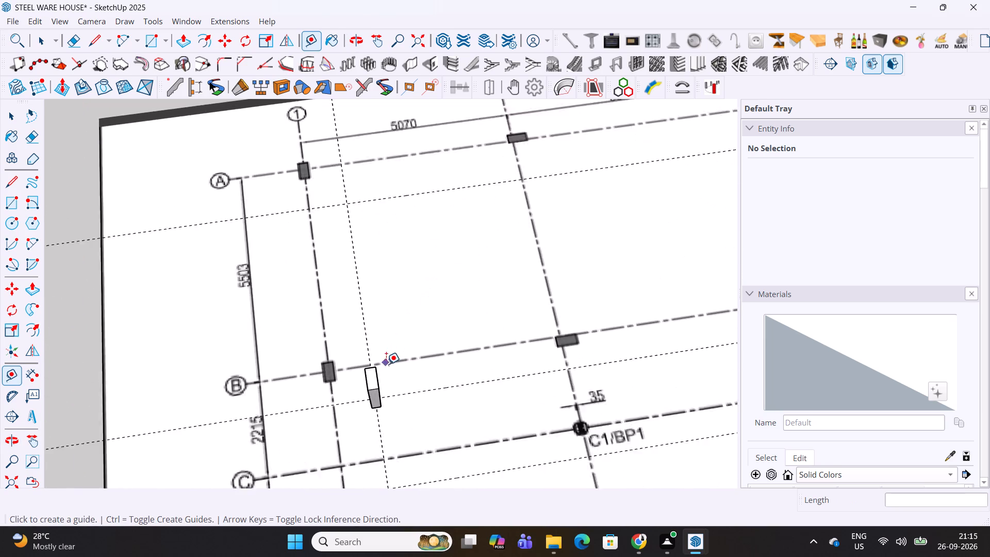
Copy the top face with its edges from the grid line B column and paste it near the crossing of the grid line A and 1 guides.
{"action": "scroll", "coordinate": [386, 364], "scroll_direction": "up", "scroll_amount": 5}
{"action": "key", "text": "space"}
{"action": "triple_click", "coordinate": [367, 380]}
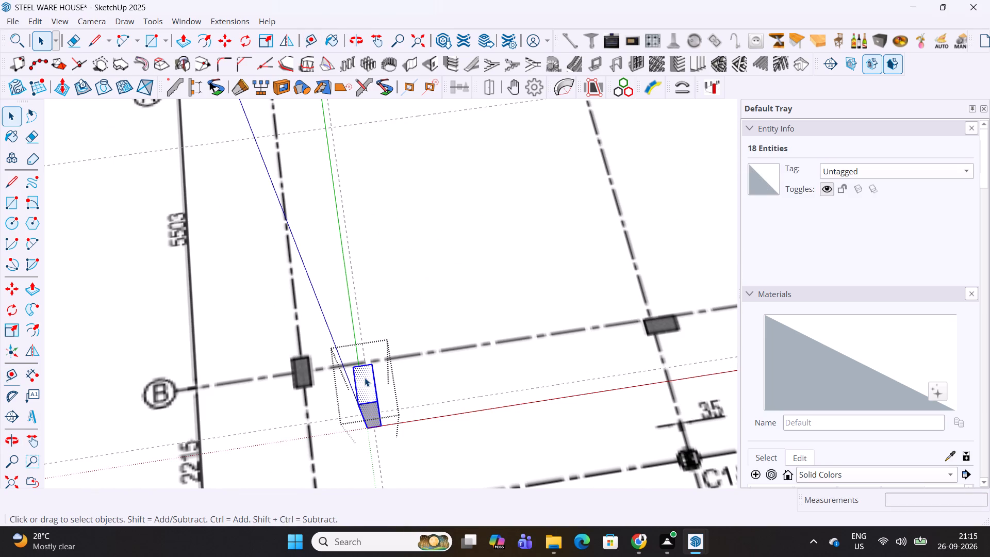
{"action": "double_click", "coordinate": [365, 377]}
{"action": "key", "text": "ctrl+c"}
{"action": "key", "text": "space"}
{"action": "key", "text": "Escape"}
{"action": "key", "text": "Escape"}
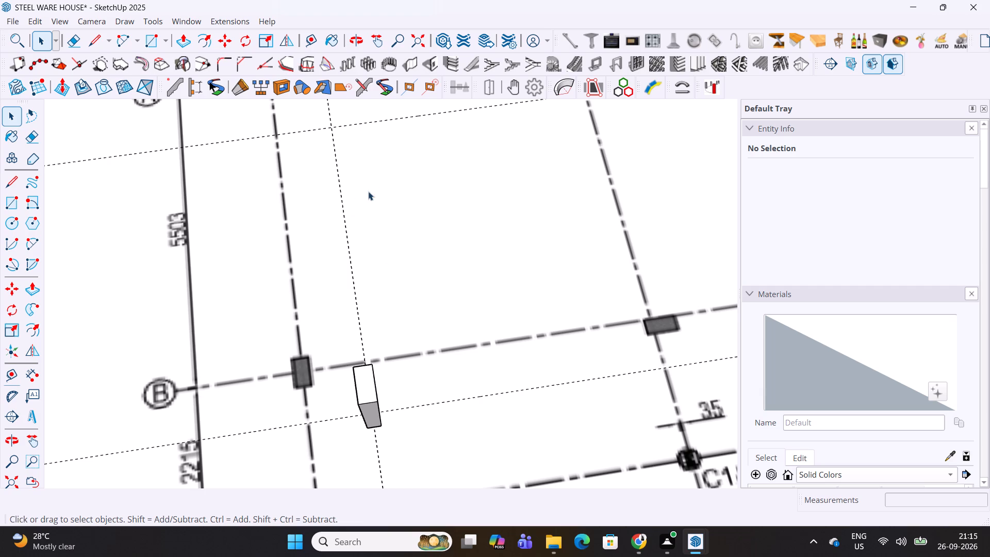
{"action": "middle_click_drag", "start_coordinate": [368, 191], "coordinate": [366, 277], "text": "shift"}
{"action": "middle_click_drag", "start_coordinate": [383, 270], "coordinate": [375, 272]}
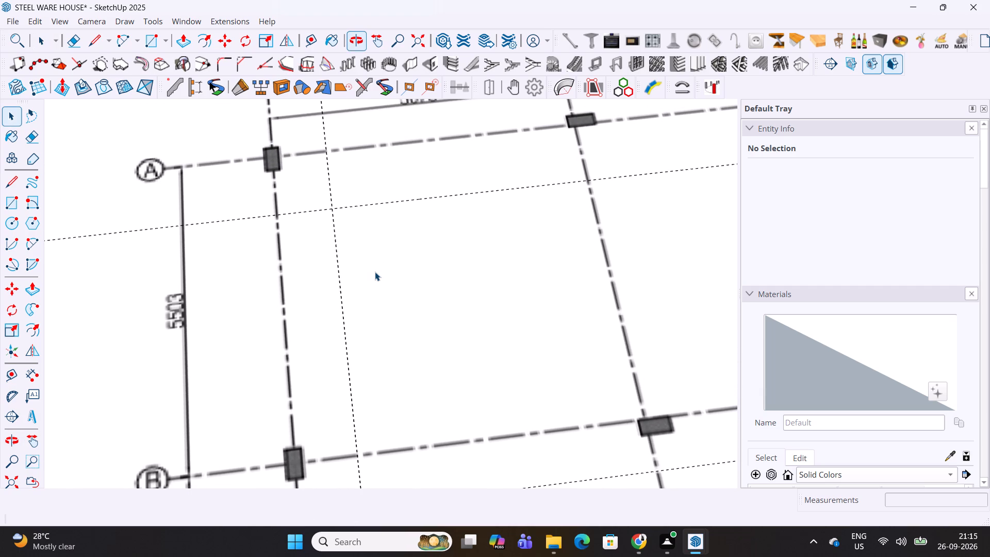
{"action": "key", "text": "ctrl+v"}
{"action": "scroll", "coordinate": [328, 215], "scroll_direction": "up", "scroll_amount": 4}
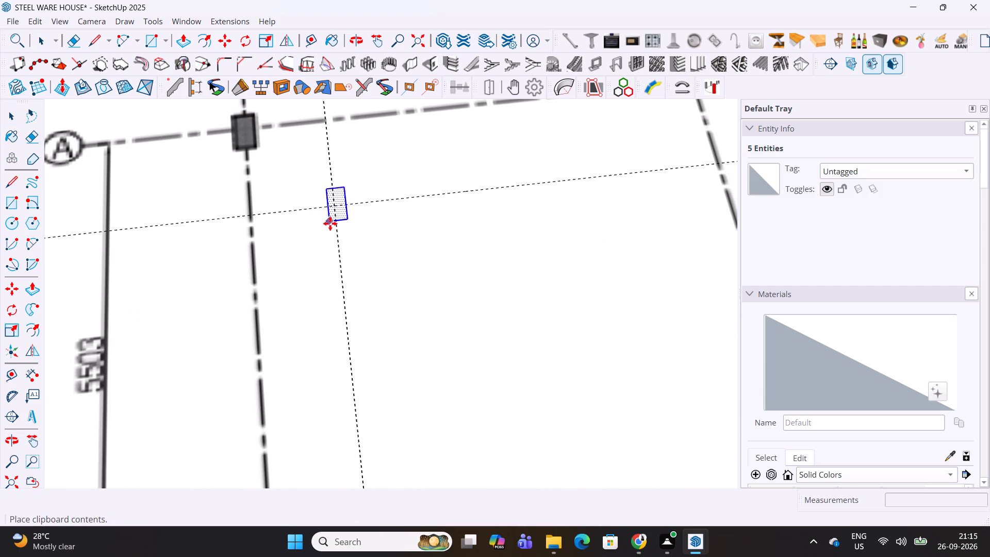
{"action": "left_click", "coordinate": [334, 234]}
Move the pasted rectangle by its short edge's midpoint onto the crossing of the grid line A and grid line 1 guides.
{"action": "scroll", "coordinate": [341, 211], "scroll_direction": "up", "scroll_amount": 9}
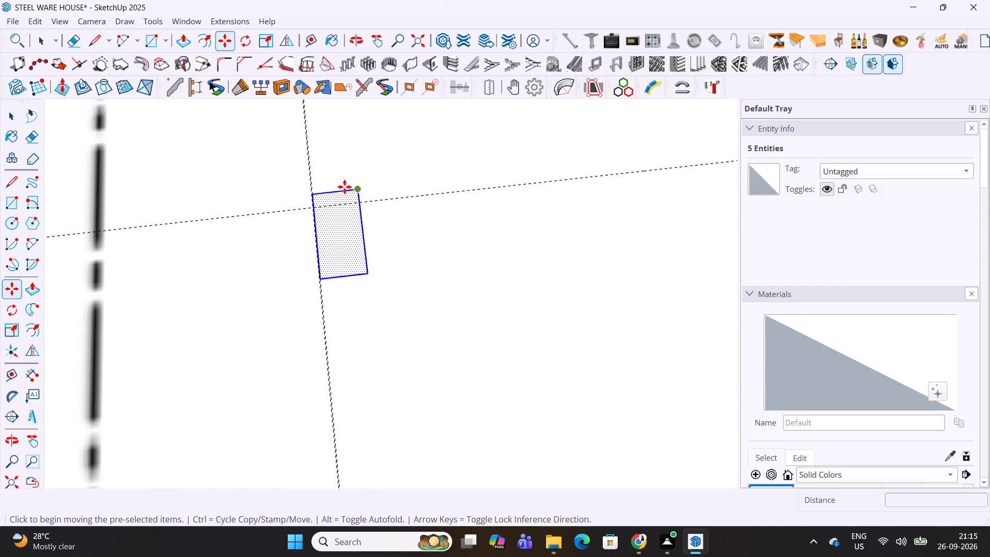
{"action": "left_click", "coordinate": [337, 194]}
{"action": "left_click", "coordinate": [316, 207]}
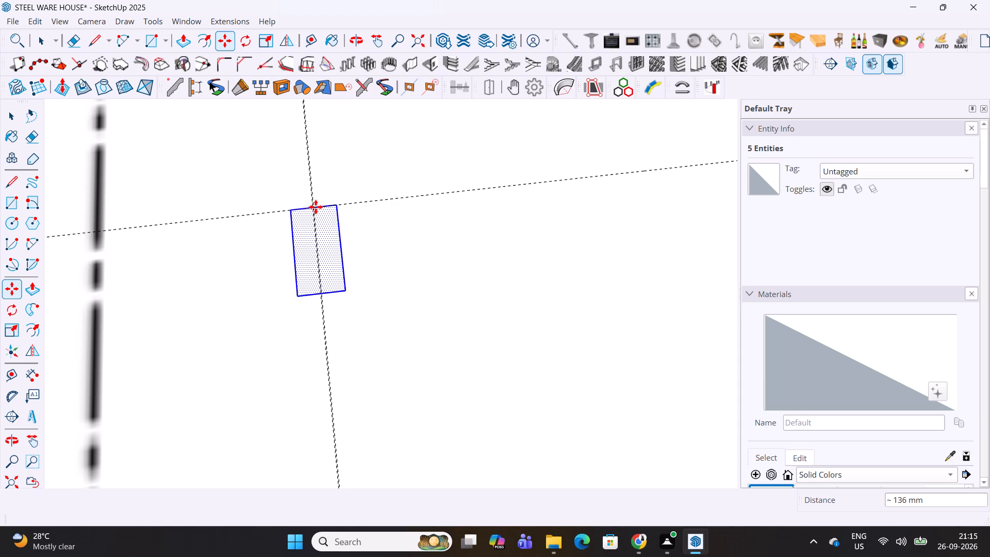
Delete the duplicate guide running alongside the grid line 1 guide at the base of the grid line D steel column.
{"action": "scroll", "coordinate": [318, 202], "scroll_direction": "up", "scroll_amount": 12}
{"action": "scroll", "coordinate": [348, 195], "scroll_direction": "down", "scroll_amount": 19}
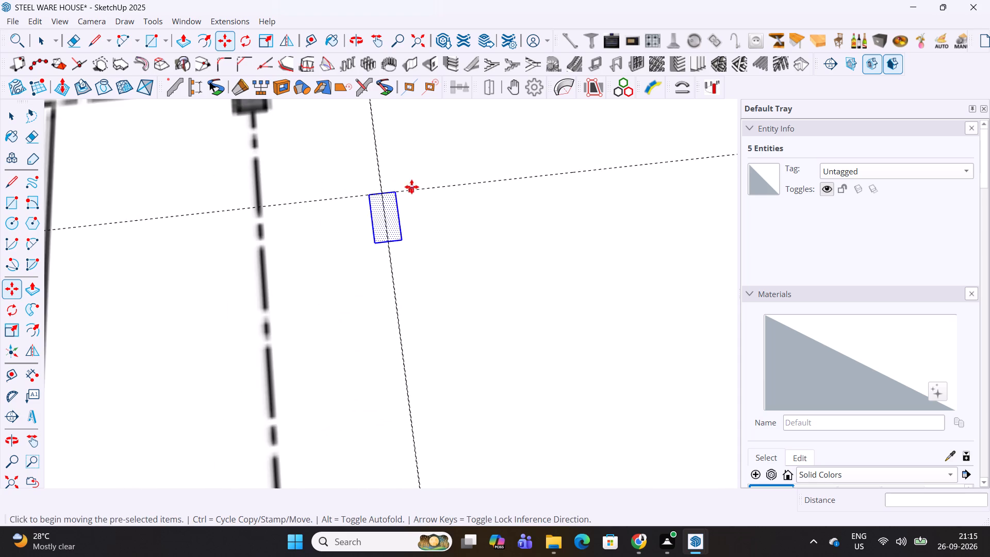
{"action": "scroll", "coordinate": [418, 187], "scroll_direction": "down", "scroll_amount": 13}
{"action": "scroll", "coordinate": [431, 328], "scroll_direction": "up", "scroll_amount": 10}
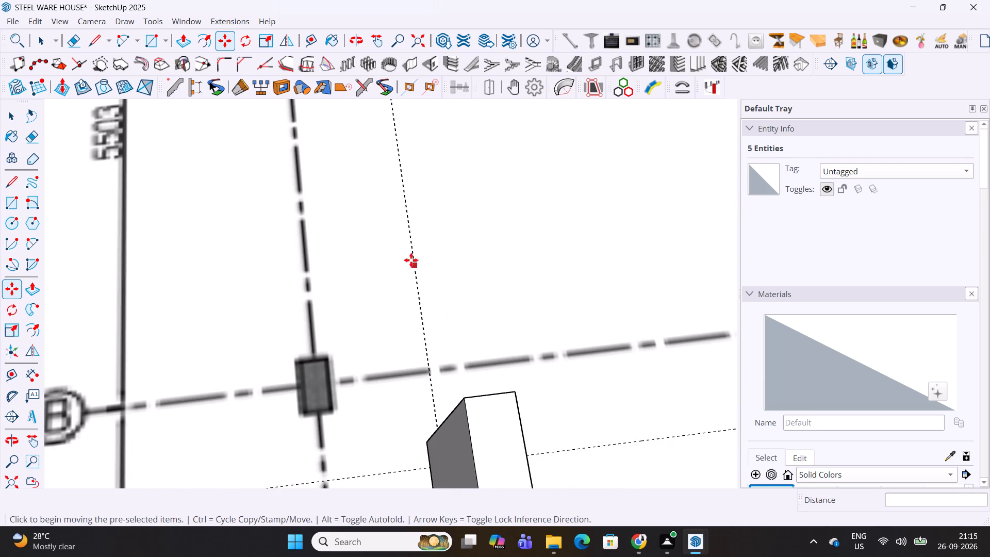
{"action": "scroll", "coordinate": [405, 254], "scroll_direction": "down", "scroll_amount": 19}
{"action": "scroll", "coordinate": [437, 365], "scroll_direction": "up", "scroll_amount": 15}
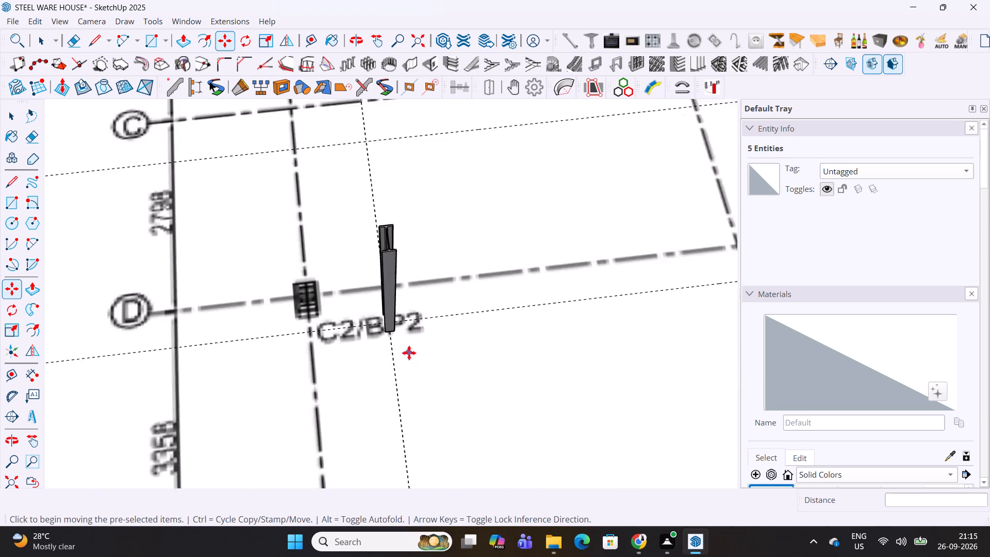
{"action": "scroll", "coordinate": [409, 353], "scroll_direction": "up", "scroll_amount": 20}
{"action": "scroll", "coordinate": [409, 353], "scroll_direction": "up", "scroll_amount": 7}
{"action": "key", "text": "space"}
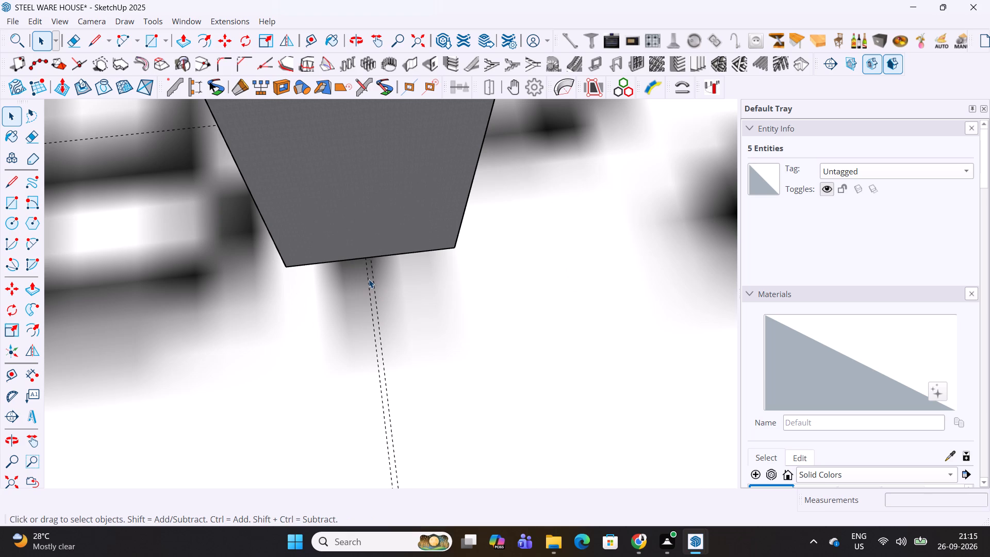
{"action": "left_click", "coordinate": [369, 279]}
{"action": "key", "text": "Delete"}
{"action": "scroll", "coordinate": [369, 279], "scroll_direction": "down", "scroll_amount": 14}
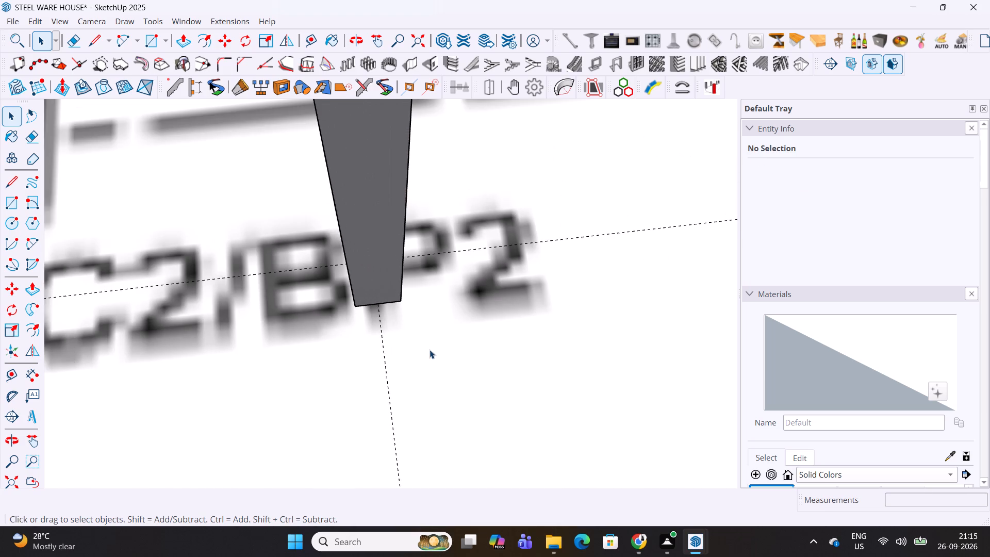
Check the offsets between the grid line 1 guide and the base corners of the columns at grid lines D and B.
{"action": "scroll", "coordinate": [395, 300], "scroll_direction": "up", "scroll_amount": 11}
{"action": "key", "text": "t"}
{"action": "left_click", "coordinate": [354, 307]}
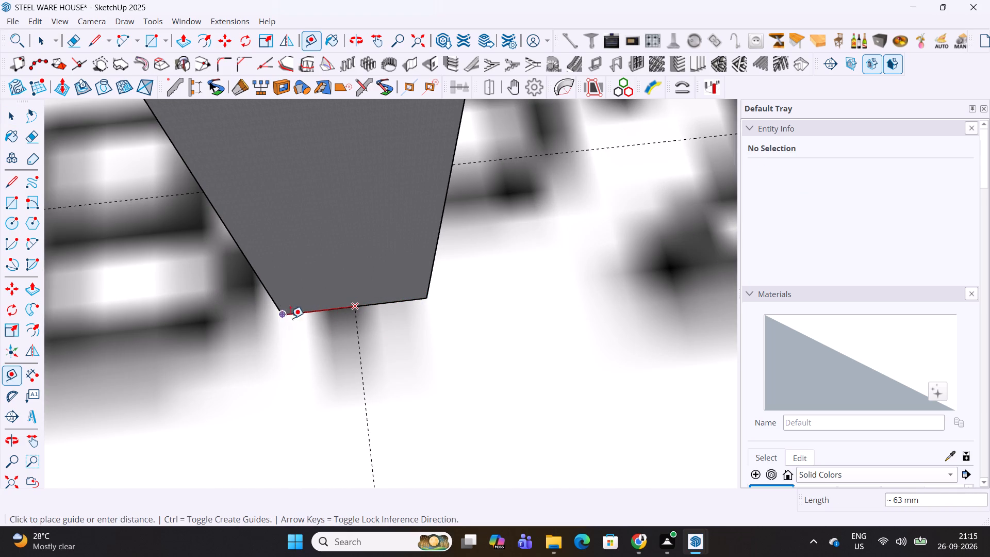
{"action": "key", "text": "Escape"}
{"action": "scroll", "coordinate": [348, 331], "scroll_direction": "down", "scroll_amount": 20}
{"action": "scroll", "coordinate": [348, 331], "scroll_direction": "down", "scroll_amount": 15}
{"action": "middle_click_drag", "start_coordinate": [408, 192], "coordinate": [420, 251]}
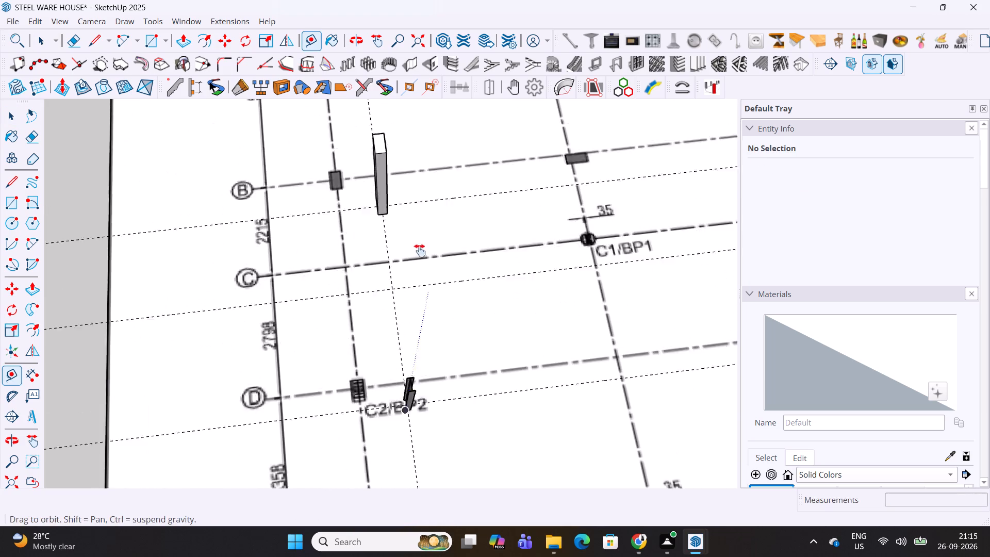
{"action": "middle_click_drag", "start_coordinate": [420, 251], "coordinate": [424, 425]}
{"action": "scroll", "coordinate": [397, 432], "scroll_direction": "up", "scroll_amount": 18}
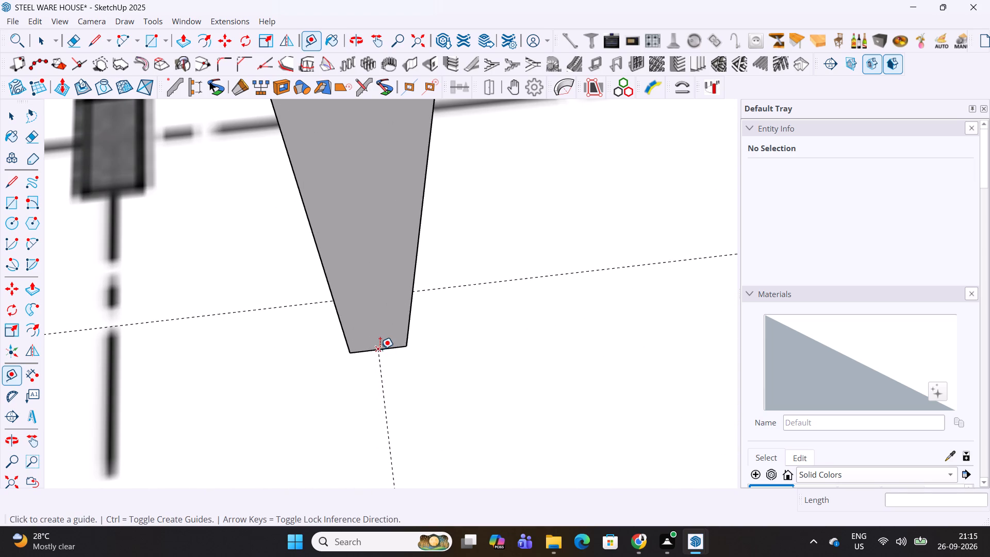
{"action": "left_click", "coordinate": [380, 349]}
{"action": "key", "text": "Escape"}
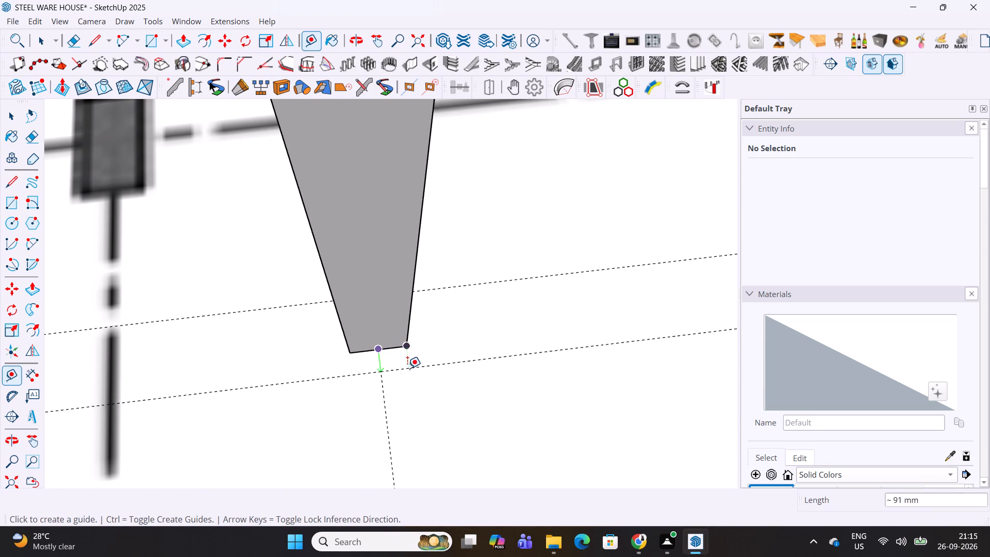
{"action": "left_click", "coordinate": [379, 366]}
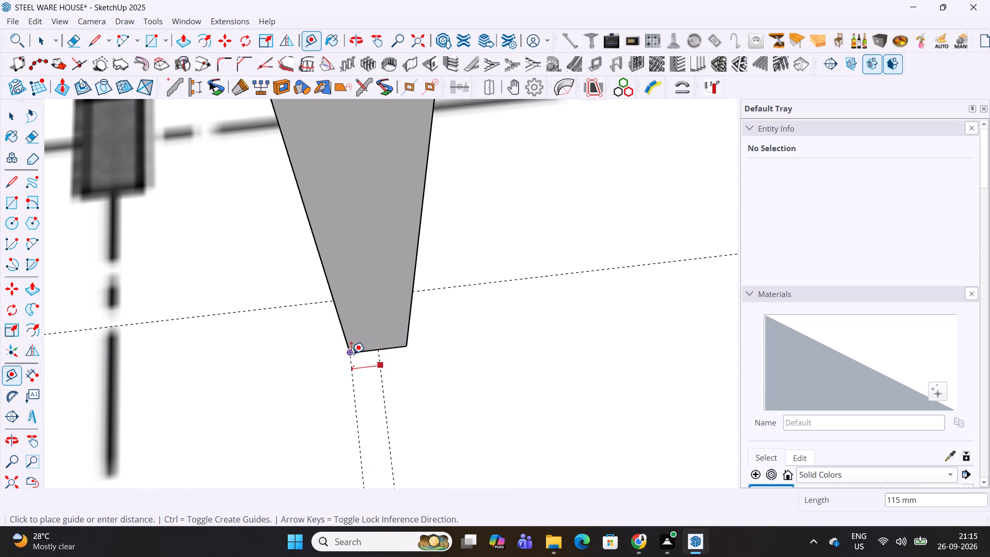
{"action": "key", "text": "Escape"}
{"action": "scroll", "coordinate": [374, 407], "scroll_direction": "down", "scroll_amount": 16}
{"action": "middle_click_drag", "start_coordinate": [383, 239], "coordinate": [400, 421], "text": "shift"}
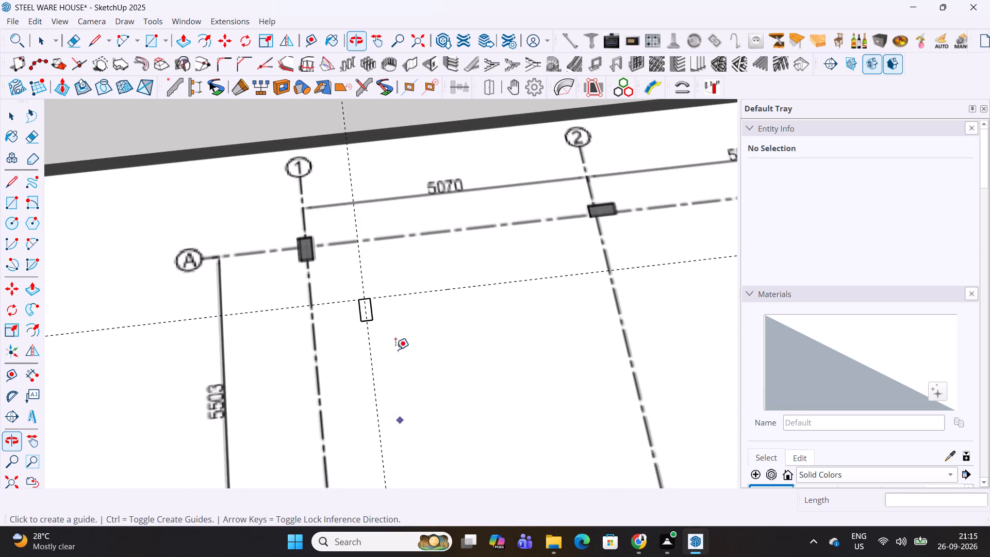
{"action": "scroll", "coordinate": [383, 300], "scroll_direction": "up", "scroll_amount": 11}
{"action": "left_click", "coordinate": [359, 305]}
{"action": "key", "text": "Escape"}
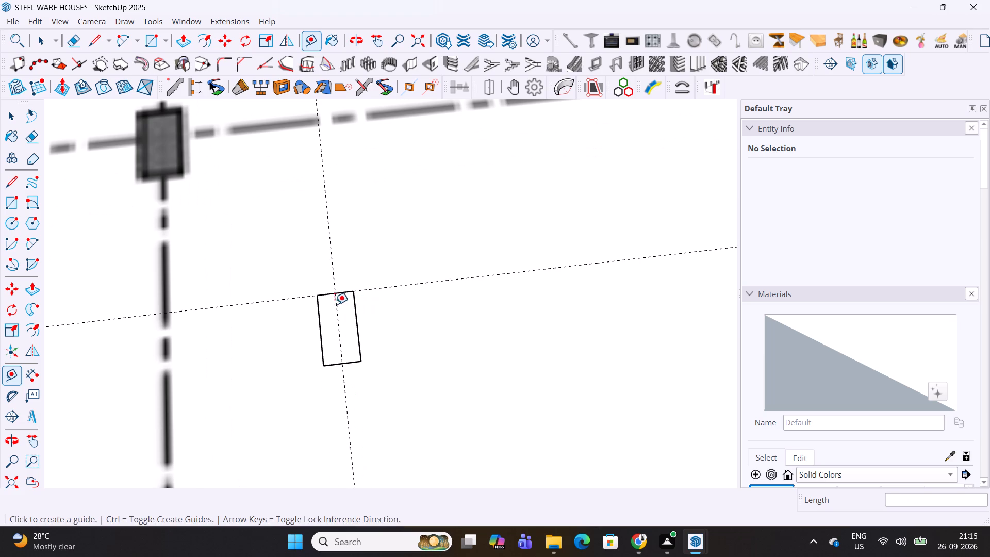
Select the rectangle at grid line A and move it 4.5" along the grid line 1 guide, centring it on the grid line A guide.
{"action": "middle_click_drag", "start_coordinate": [343, 298], "coordinate": [443, 376]}
{"action": "middle_click_drag", "start_coordinate": [443, 376], "coordinate": [427, 379]}
{"action": "key", "text": "space"}
{"action": "double_click", "coordinate": [433, 389]}
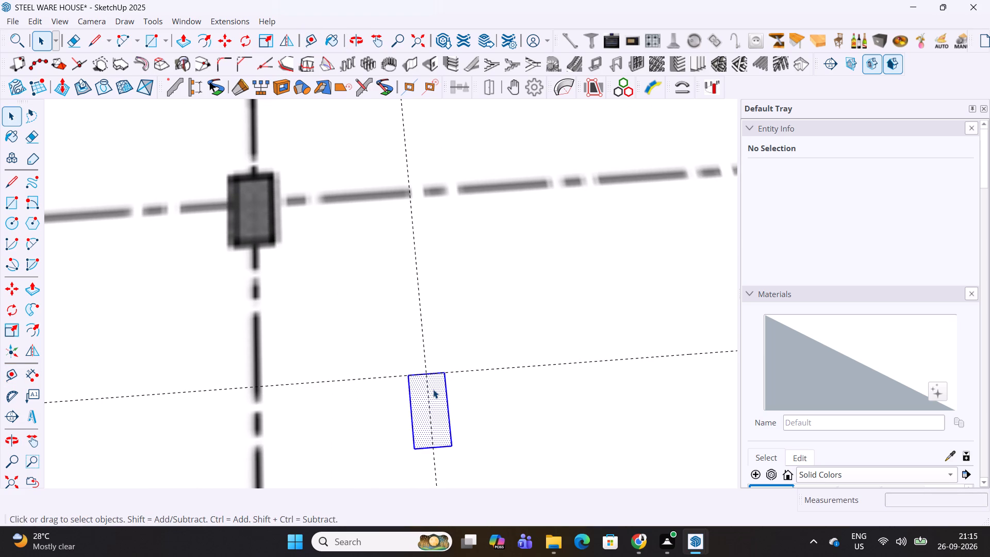
{"action": "key", "text": "m"}
{"action": "left_click", "coordinate": [423, 374]}
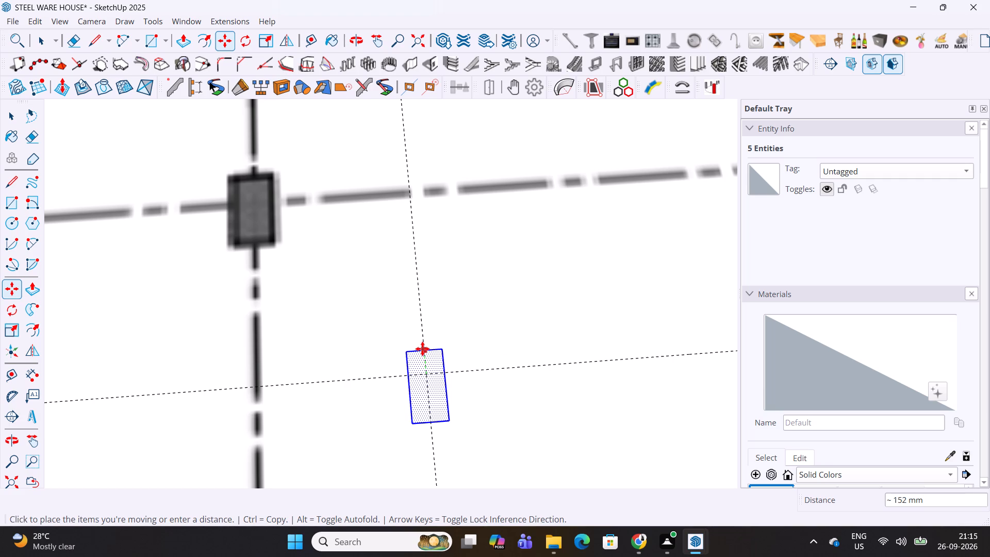
{"action": "type", "text": "4.5\""}
{"action": "key", "text": "Return"}
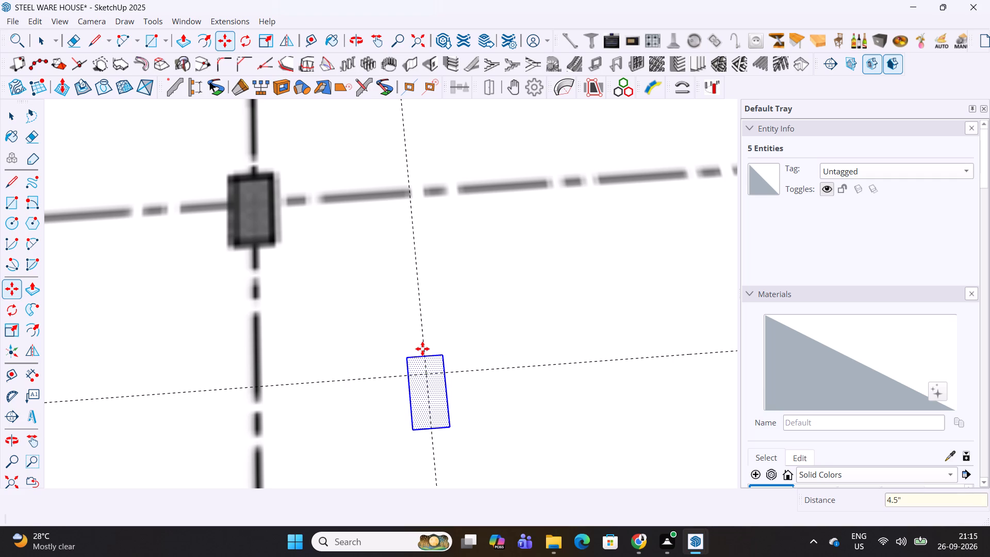
Extrude the grid line A rectangle upward by repeating the extrusion height used for the grid line B column.
{"action": "key", "text": "space"}
{"action": "key", "text": "p"}
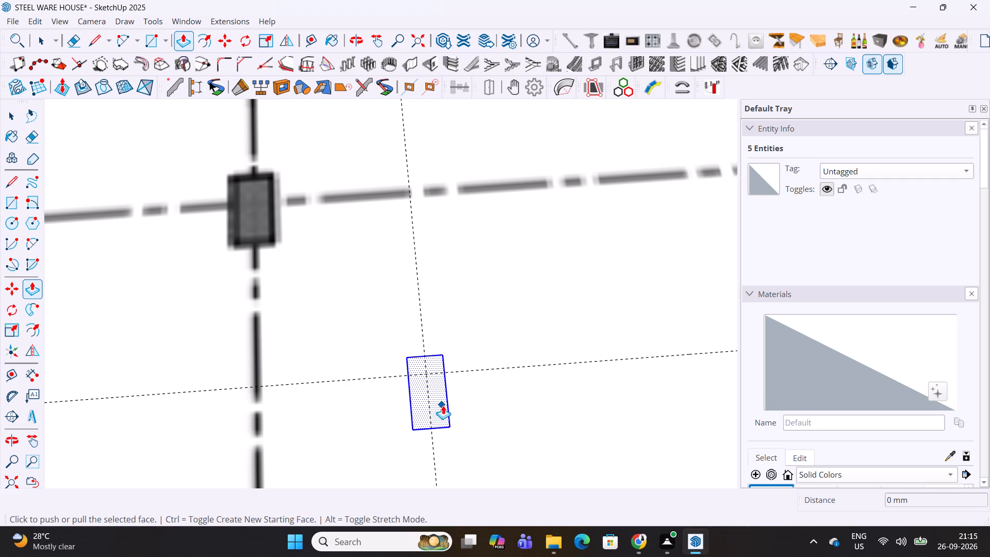
{"action": "double_click", "coordinate": [443, 405]}
{"action": "scroll", "coordinate": [444, 367], "scroll_direction": "down", "scroll_amount": 14}
{"action": "scroll", "coordinate": [506, 264], "scroll_direction": "down", "scroll_amount": 4}
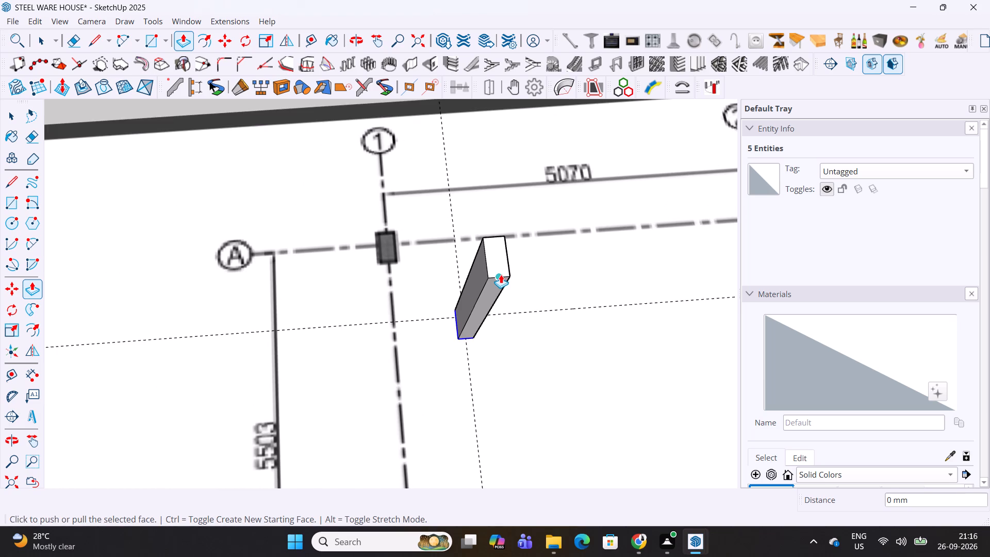
{"action": "scroll", "coordinate": [501, 274], "scroll_direction": "up", "scroll_amount": 4}
{"action": "key", "text": "t"}
{"action": "left_click", "coordinate": [498, 277]}
Select the whole extruded column at grid line A, make it a group, and deselect it.
{"action": "key", "text": "space"}
{"action": "triple_click", "coordinate": [475, 324]}
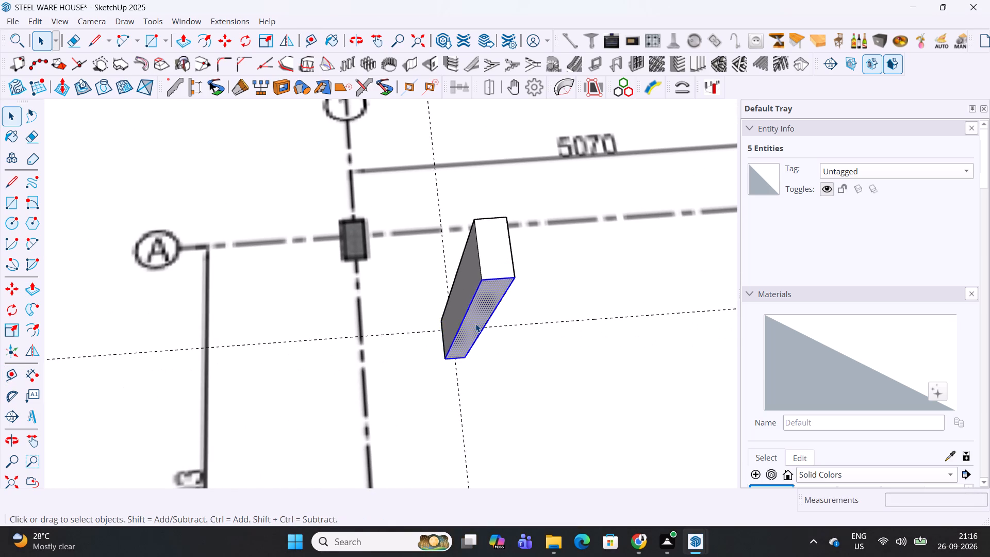
{"action": "left_click", "coordinate": [475, 323]}
{"action": "right_click", "coordinate": [475, 323]}
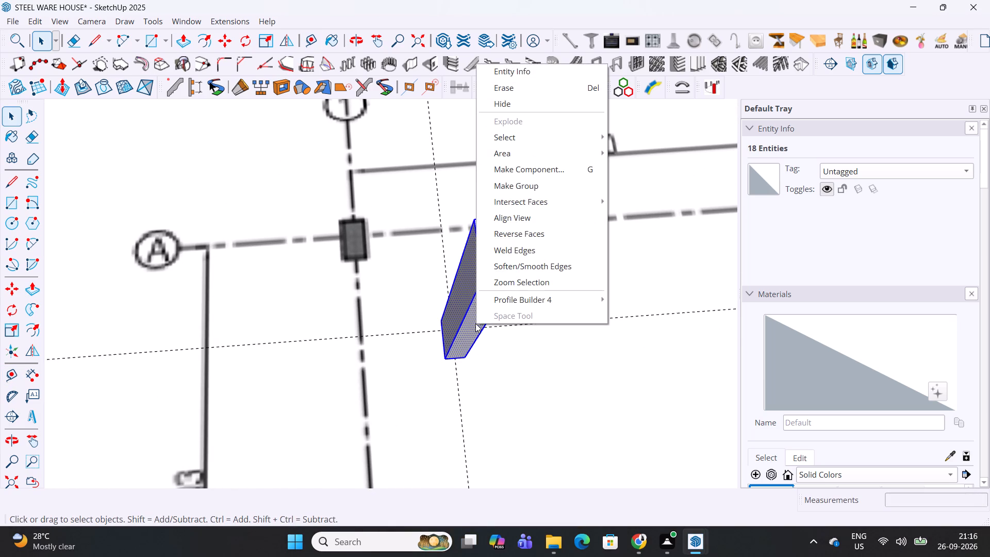
{"action": "right_click", "coordinate": [475, 323]}
{"action": "left_click", "coordinate": [514, 181]}
{"action": "key", "text": "space"}
{"action": "left_click", "coordinate": [318, 170]}
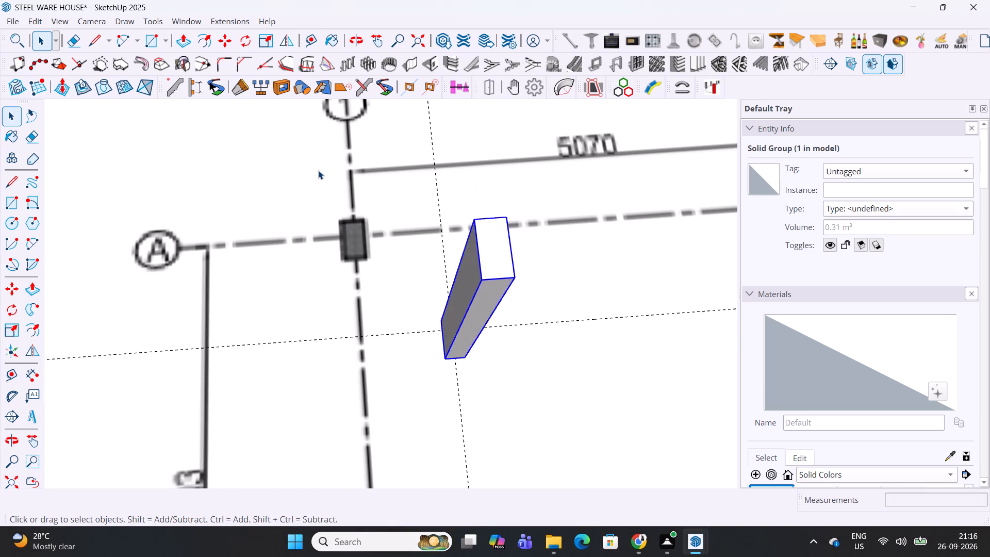
Examine the columns placed along grid line 1 and the C2/BP2 positions along grid line F on the layout.
{"action": "scroll", "coordinate": [318, 170], "scroll_direction": "down", "scroll_amount": 15}
{"action": "scroll", "coordinate": [396, 190], "scroll_direction": "down", "scroll_amount": 3}
{"action": "middle_click_drag", "start_coordinate": [440, 189], "coordinate": [373, 213], "text": "shift"}
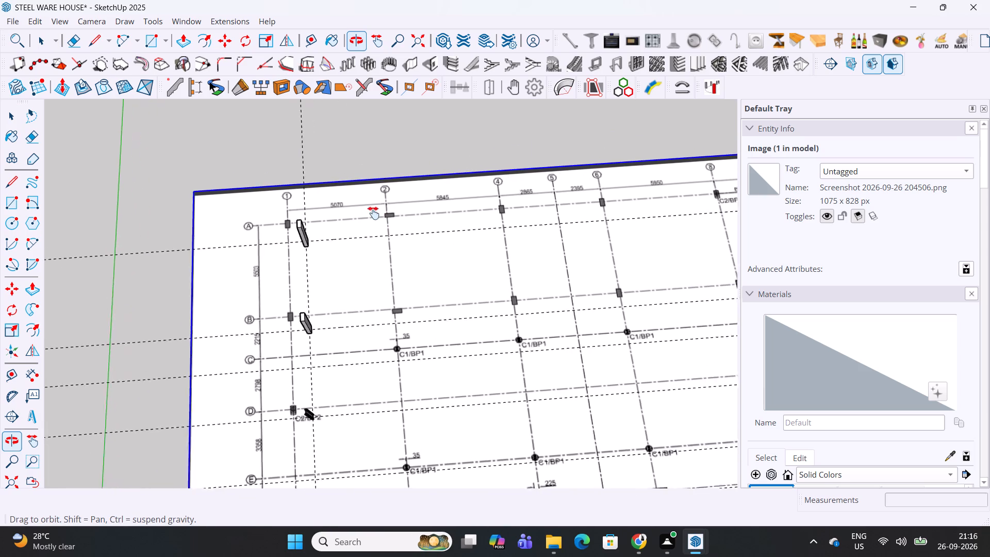
{"action": "middle_click_drag", "start_coordinate": [373, 213], "coordinate": [370, 207], "text": "shift"}
{"action": "scroll", "coordinate": [374, 201], "scroll_direction": "up", "scroll_amount": 4}
{"action": "scroll", "coordinate": [424, 178], "scroll_direction": "down", "scroll_amount": 11}
{"action": "middle_click_drag", "start_coordinate": [356, 323], "coordinate": [321, 208]}
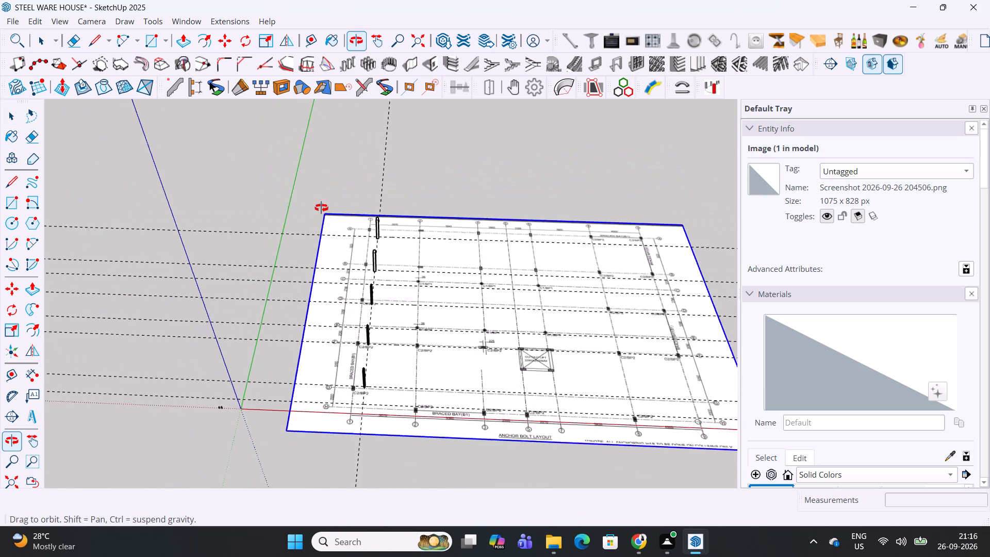
{"action": "middle_click_drag", "start_coordinate": [321, 208], "coordinate": [337, 319]}
{"action": "scroll", "coordinate": [381, 334], "scroll_direction": "up", "scroll_amount": 11}
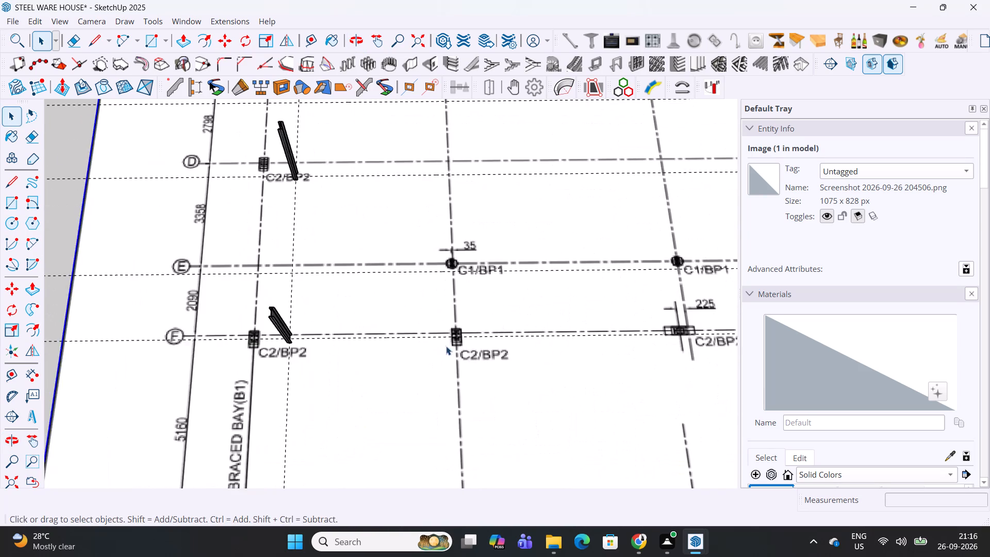
{"action": "scroll", "coordinate": [446, 346], "scroll_direction": "up", "scroll_amount": 6}
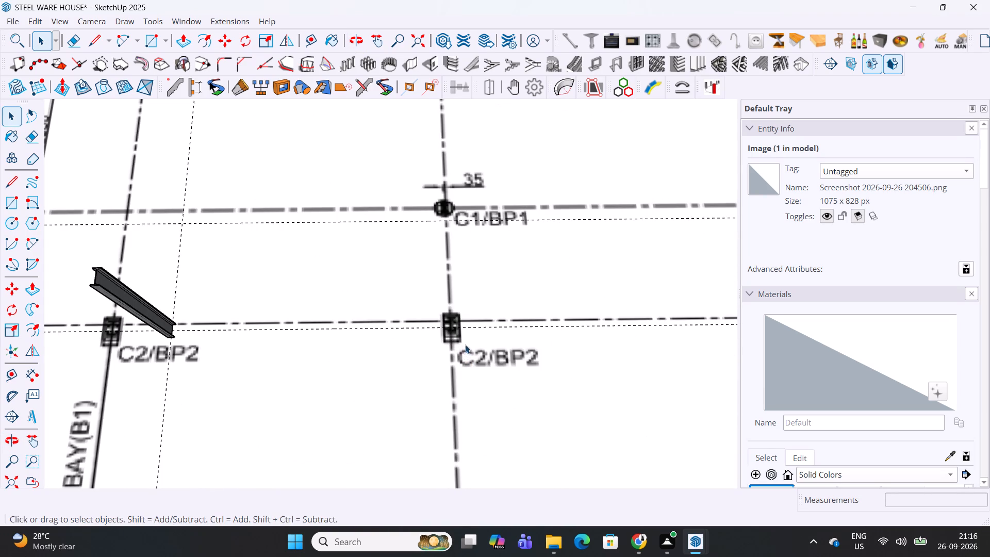
{"action": "middle_click_drag", "start_coordinate": [459, 342], "coordinate": [701, 369], "text": "shift"}
{"action": "middle_click_drag", "start_coordinate": [494, 363], "coordinate": [503, 411]}
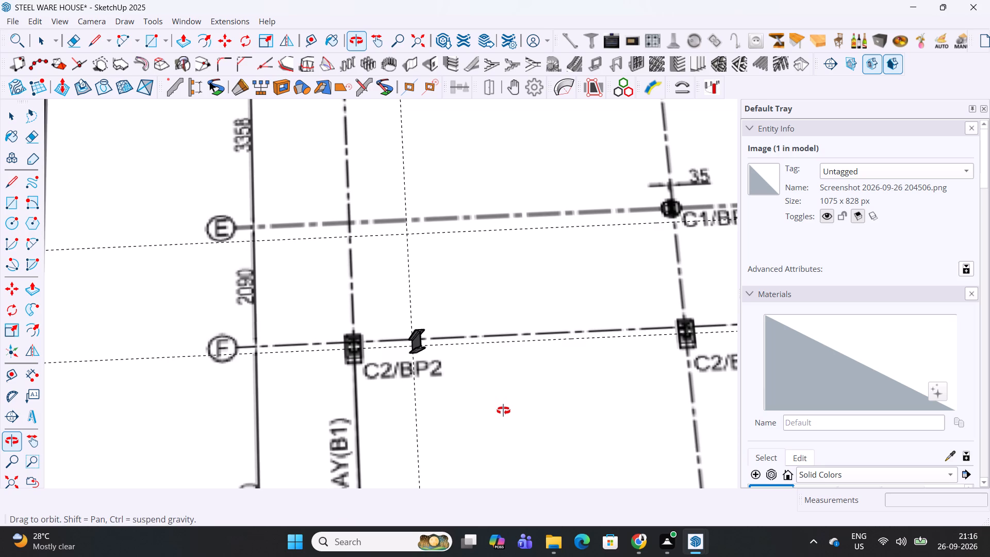
{"action": "middle_click_drag", "start_coordinate": [503, 411], "coordinate": [503, 413]}
{"action": "scroll", "coordinate": [354, 351], "scroll_direction": "up", "scroll_amount": 13}
{"action": "scroll", "coordinate": [374, 321], "scroll_direction": "down", "scroll_amount": 13}
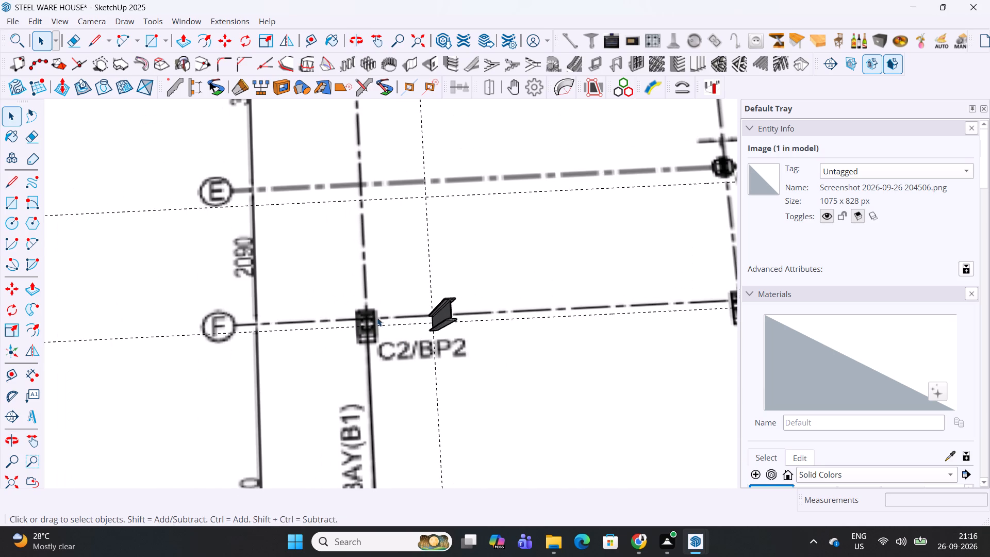
Switch to the truss framing layout PDF in Chrome and enlarge the anchor bolt layout to 250% to examine the C2/BP2 columns.
{"action": "double_click", "coordinate": [557, 539]}
{"action": "left_click", "coordinate": [645, 539]}
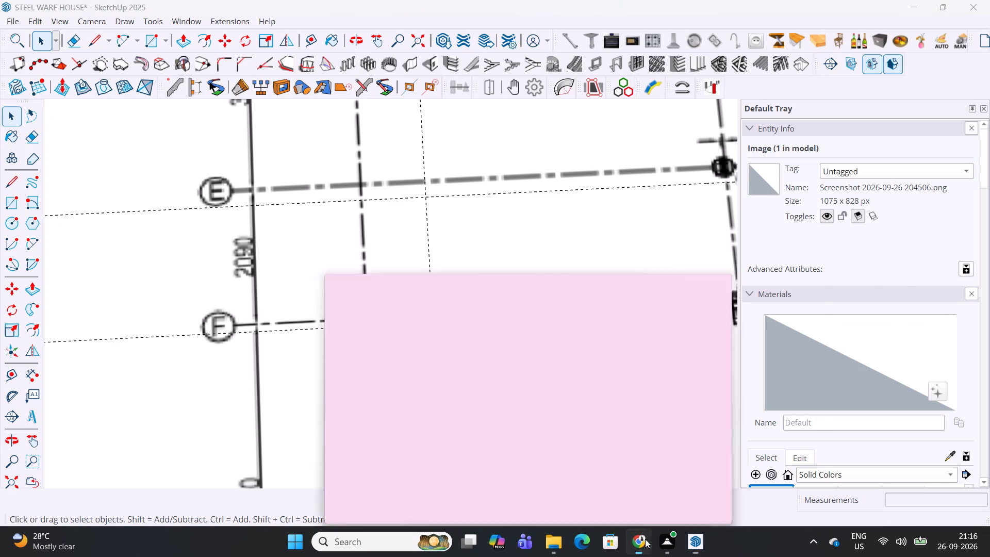
{"action": "scroll", "coordinate": [323, 363], "scroll_direction": "up", "scroll_amount": 5}
{"action": "scroll", "coordinate": [353, 307], "scroll_direction": "down", "scroll_amount": 5}
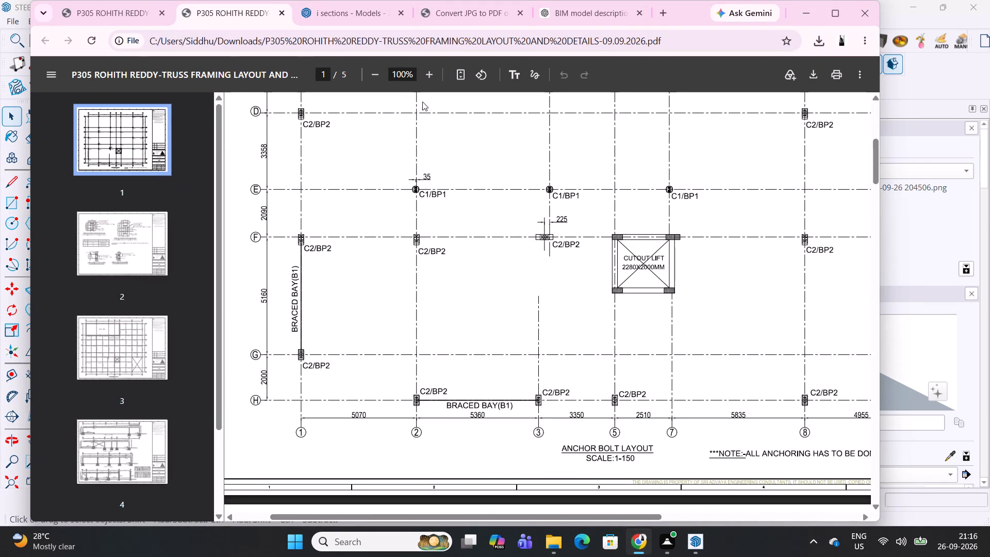
{"action": "triple_click", "coordinate": [429, 73]}
{"action": "triple_click", "coordinate": [429, 73]}
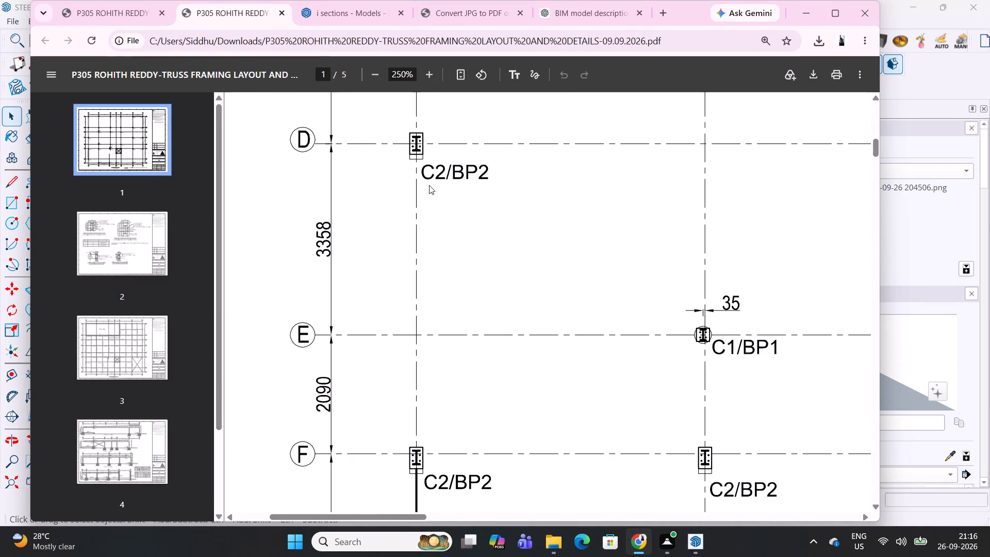
Examine the column positions and grid spacings along grid lines 1 and 2, from A to H, on the anchor bolt layout PDF.
{"action": "scroll", "coordinate": [449, 279], "scroll_direction": "up", "scroll_amount": 1}
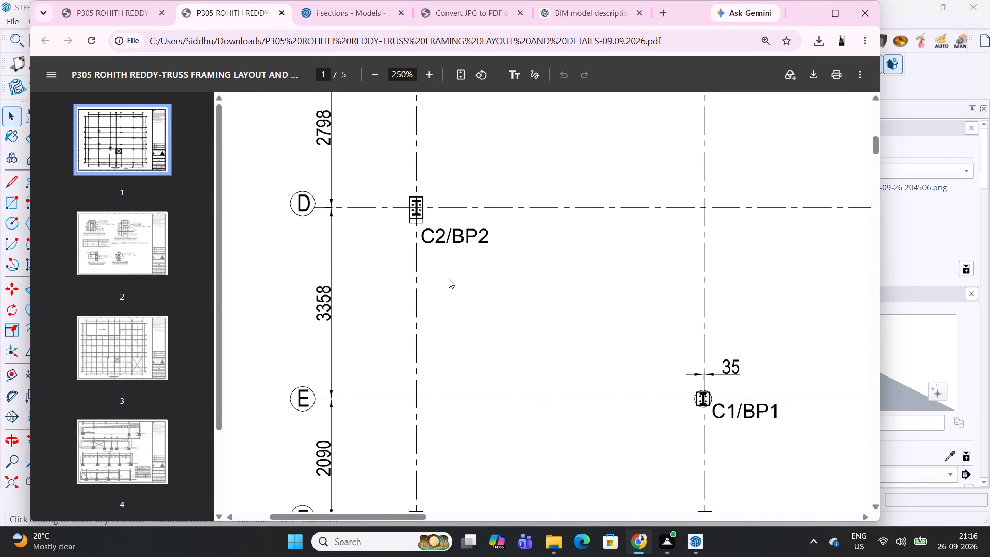
{"action": "scroll", "coordinate": [449, 279], "scroll_direction": "up", "scroll_amount": 2}
{"action": "scroll", "coordinate": [449, 279], "scroll_direction": "down", "scroll_amount": 5}
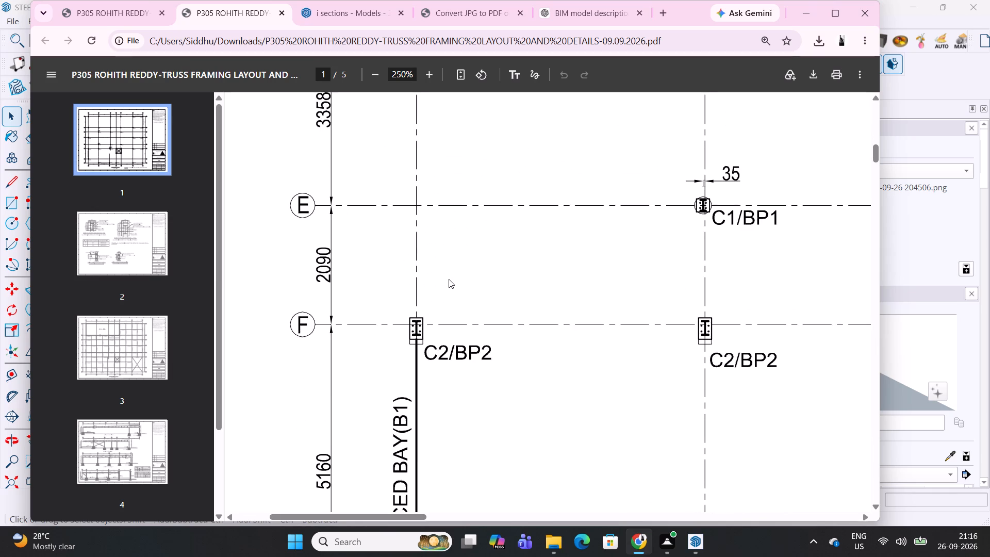
{"action": "scroll", "coordinate": [449, 279], "scroll_direction": "down", "scroll_amount": 6}
{"action": "scroll", "coordinate": [449, 279], "scroll_direction": "up", "scroll_amount": 4}
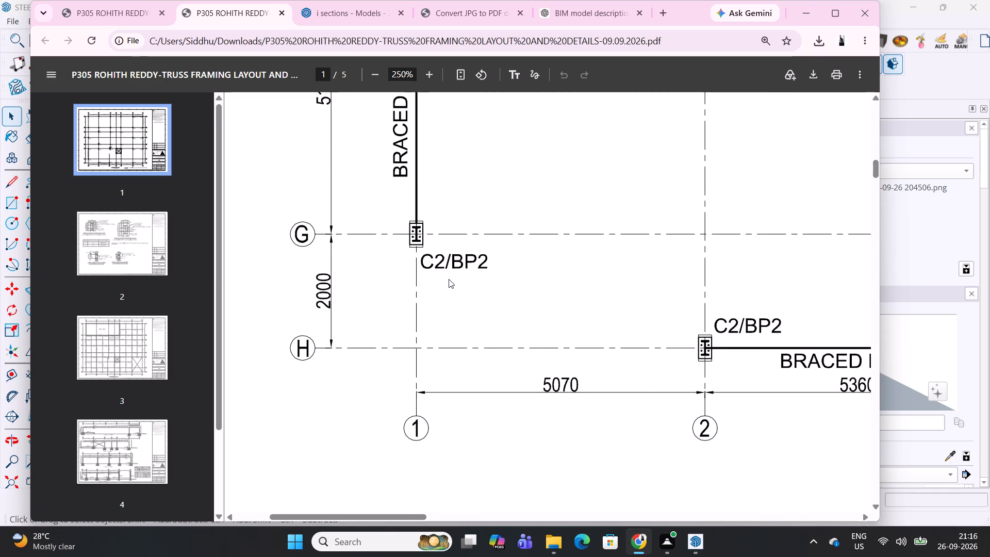
{"action": "scroll", "coordinate": [449, 279], "scroll_direction": "up", "scroll_amount": 2}
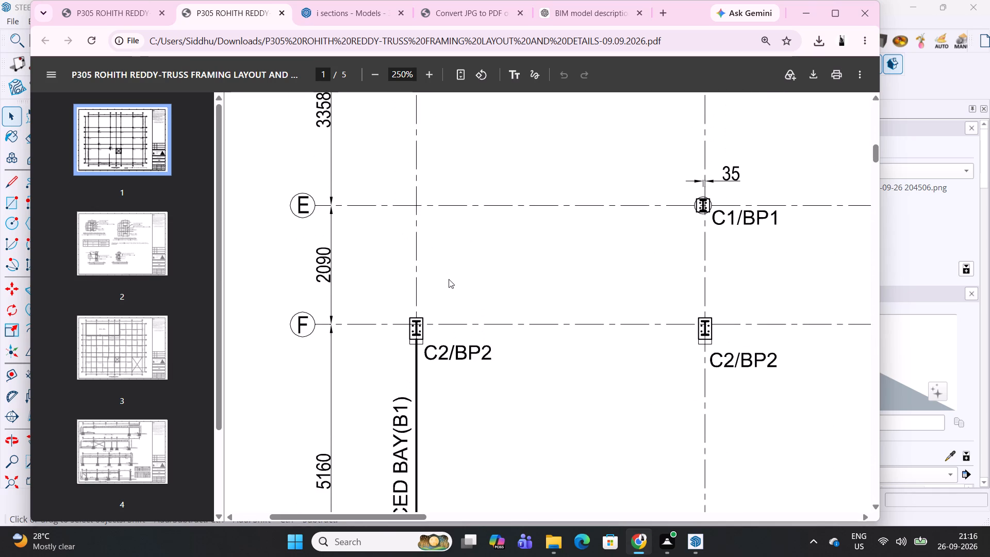
{"action": "scroll", "coordinate": [449, 279], "scroll_direction": "up", "scroll_amount": 5}
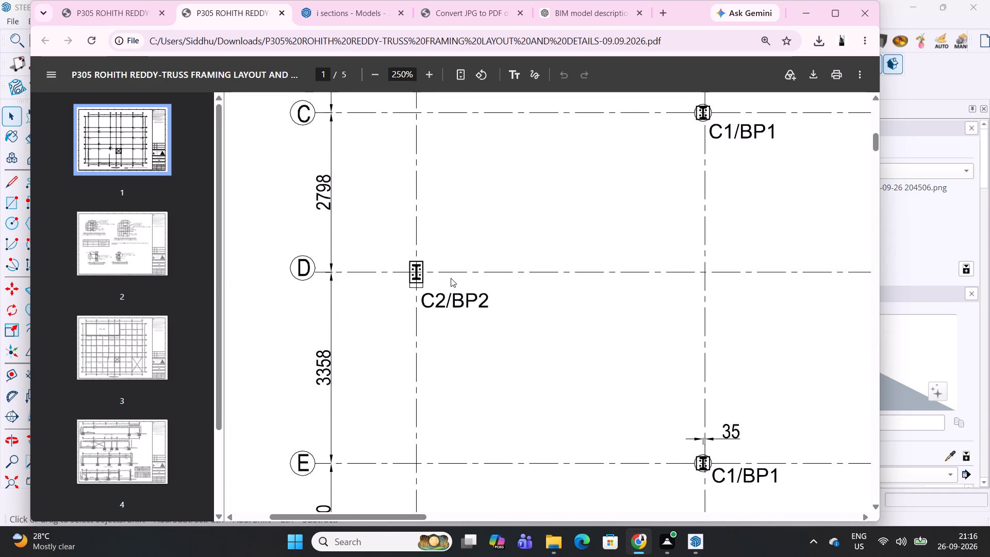
{"action": "scroll", "coordinate": [451, 278], "scroll_direction": "up", "scroll_amount": 7}
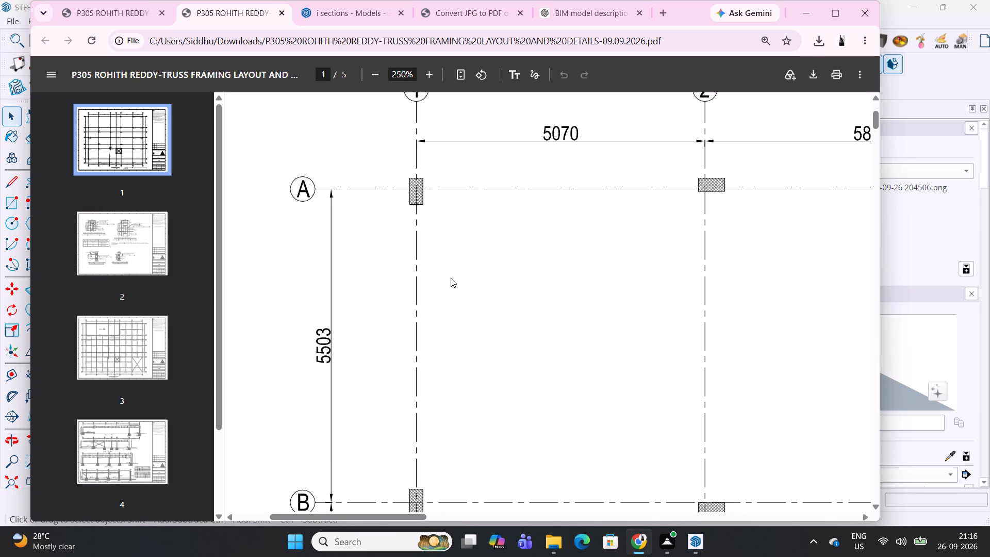
{"action": "scroll", "coordinate": [451, 278], "scroll_direction": "down", "scroll_amount": 7}
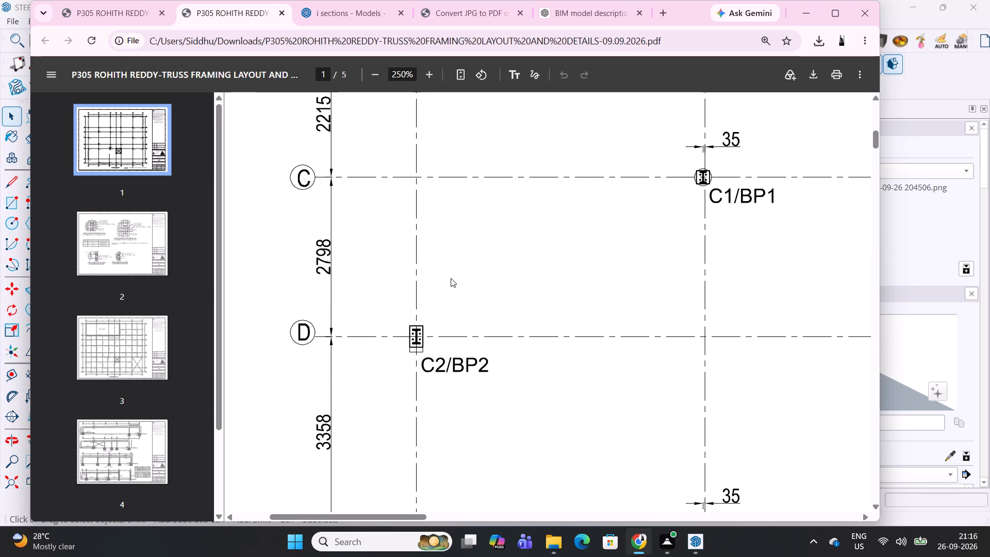
{"action": "scroll", "coordinate": [451, 278], "scroll_direction": "down", "scroll_amount": 5}
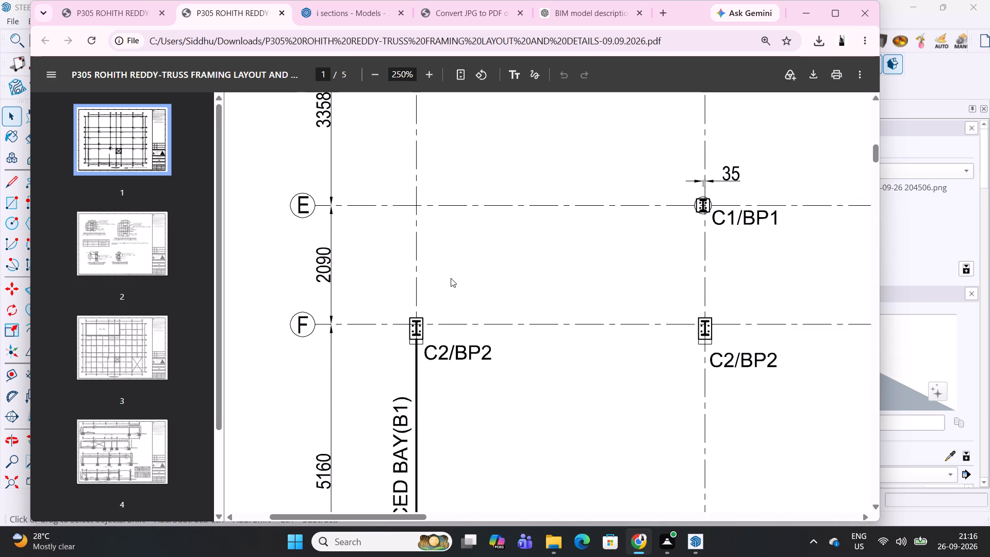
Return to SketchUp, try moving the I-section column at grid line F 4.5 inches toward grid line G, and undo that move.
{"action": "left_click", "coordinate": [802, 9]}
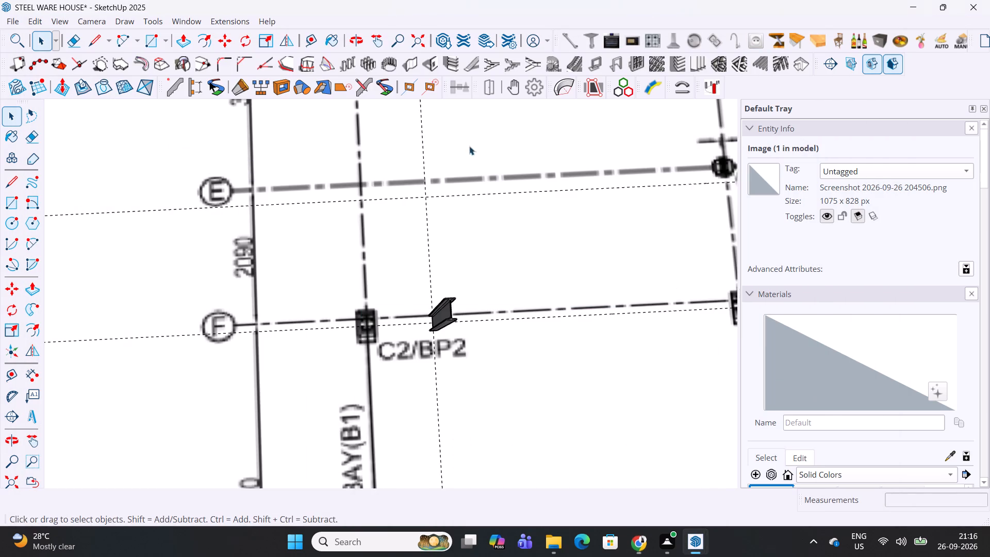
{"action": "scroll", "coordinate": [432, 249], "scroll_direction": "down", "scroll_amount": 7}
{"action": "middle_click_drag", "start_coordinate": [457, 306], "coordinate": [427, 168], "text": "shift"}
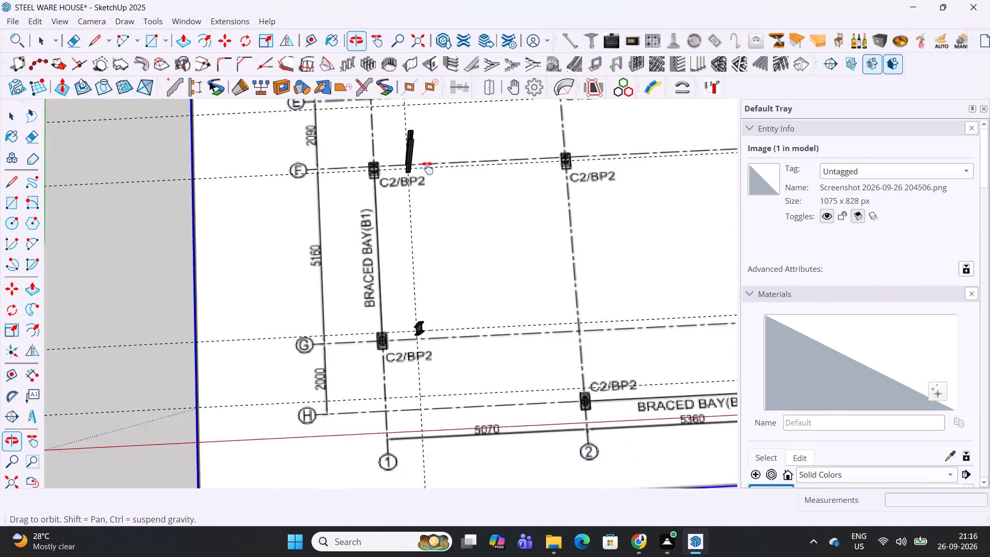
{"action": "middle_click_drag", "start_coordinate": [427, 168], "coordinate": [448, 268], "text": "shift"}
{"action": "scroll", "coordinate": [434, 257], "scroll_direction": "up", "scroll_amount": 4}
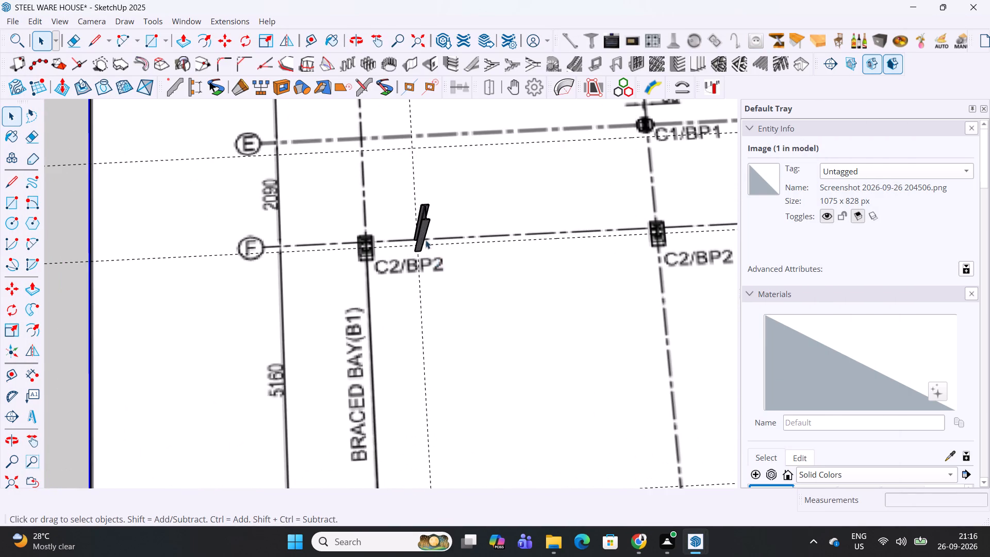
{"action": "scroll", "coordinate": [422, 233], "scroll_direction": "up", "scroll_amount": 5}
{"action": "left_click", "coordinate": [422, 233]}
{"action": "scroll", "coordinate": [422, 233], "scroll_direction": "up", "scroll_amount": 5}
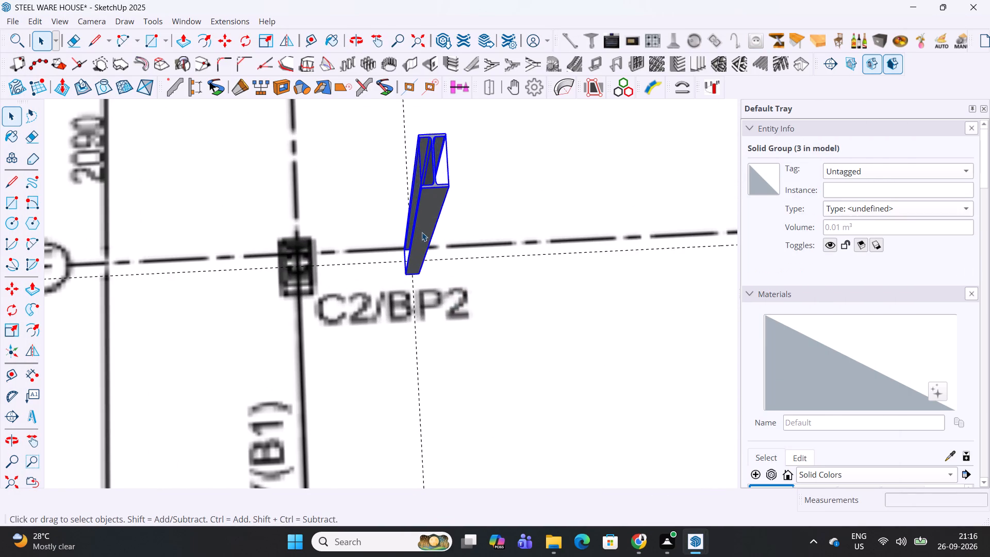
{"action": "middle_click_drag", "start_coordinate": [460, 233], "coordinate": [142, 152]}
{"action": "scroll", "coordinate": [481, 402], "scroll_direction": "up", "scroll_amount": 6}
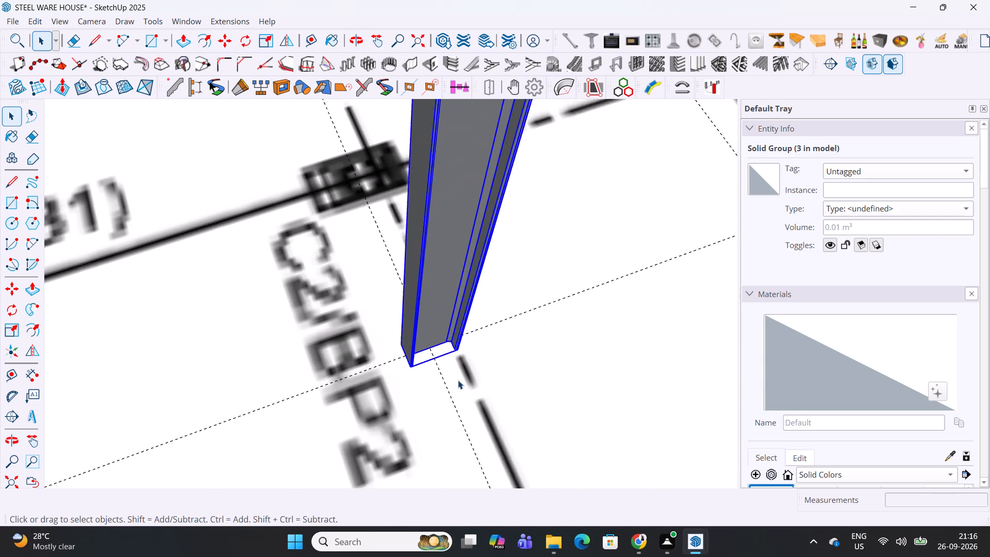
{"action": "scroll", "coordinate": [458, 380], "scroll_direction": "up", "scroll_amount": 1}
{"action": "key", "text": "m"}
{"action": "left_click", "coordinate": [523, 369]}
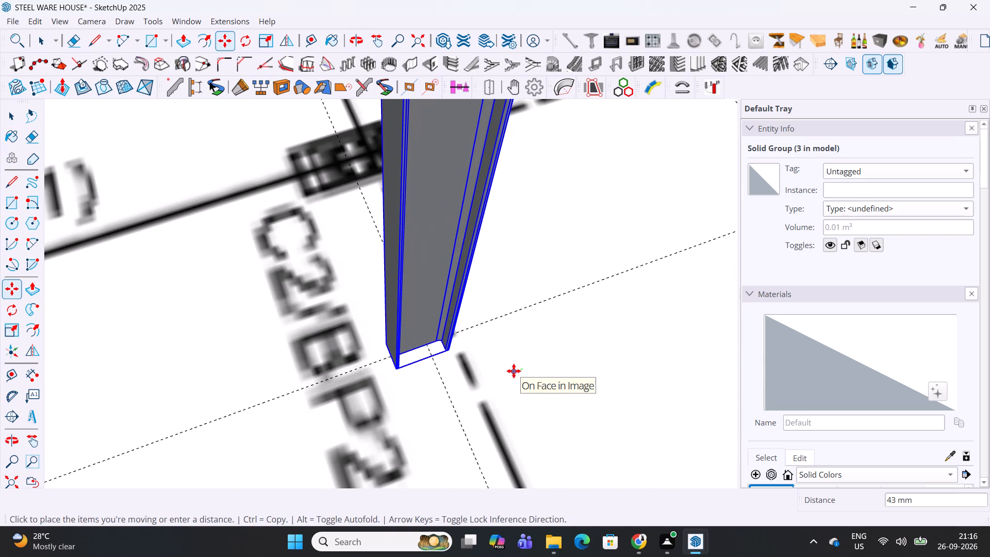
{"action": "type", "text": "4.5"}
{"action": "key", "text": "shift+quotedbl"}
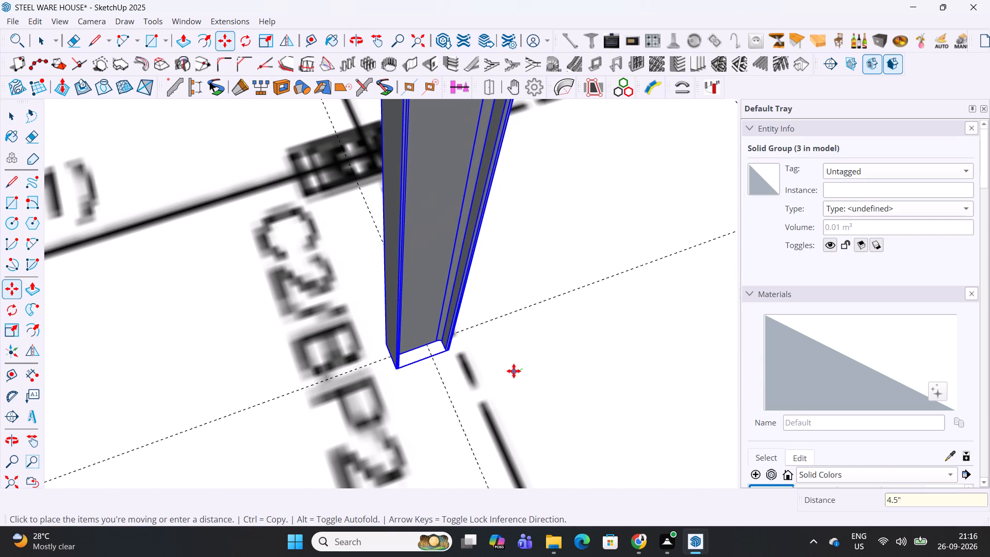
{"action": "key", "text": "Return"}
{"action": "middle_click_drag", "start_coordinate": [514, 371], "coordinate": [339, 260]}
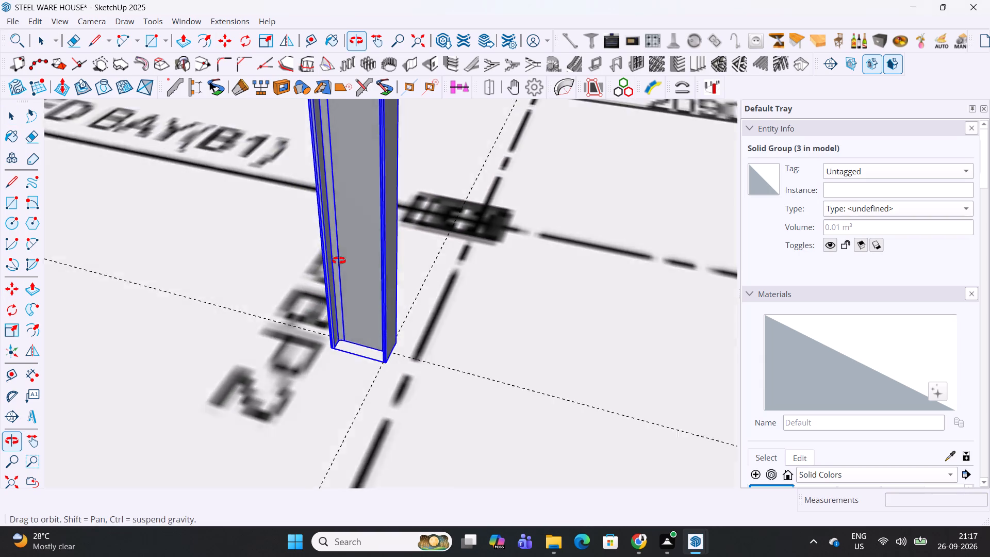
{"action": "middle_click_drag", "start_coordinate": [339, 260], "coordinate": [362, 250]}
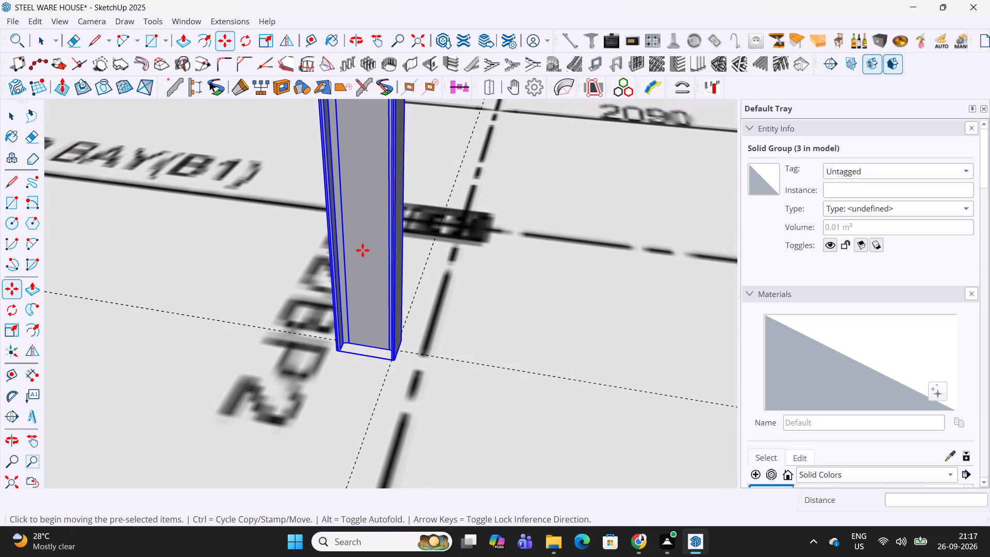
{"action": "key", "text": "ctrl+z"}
Move the I-section column at grid line F 3 inches along the green axis toward grid line G.
{"action": "scroll", "coordinate": [422, 363], "scroll_direction": "up", "scroll_amount": 4}
{"action": "middle_click_drag", "start_coordinate": [444, 367], "coordinate": [511, 362]}
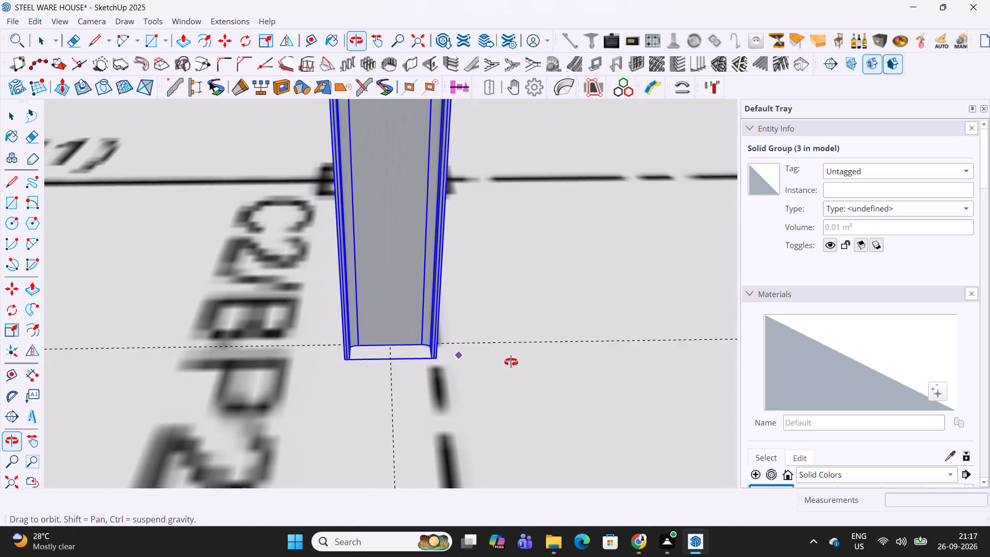
{"action": "middle_click_drag", "start_coordinate": [511, 362], "coordinate": [509, 380]}
{"action": "left_click", "coordinate": [537, 376]}
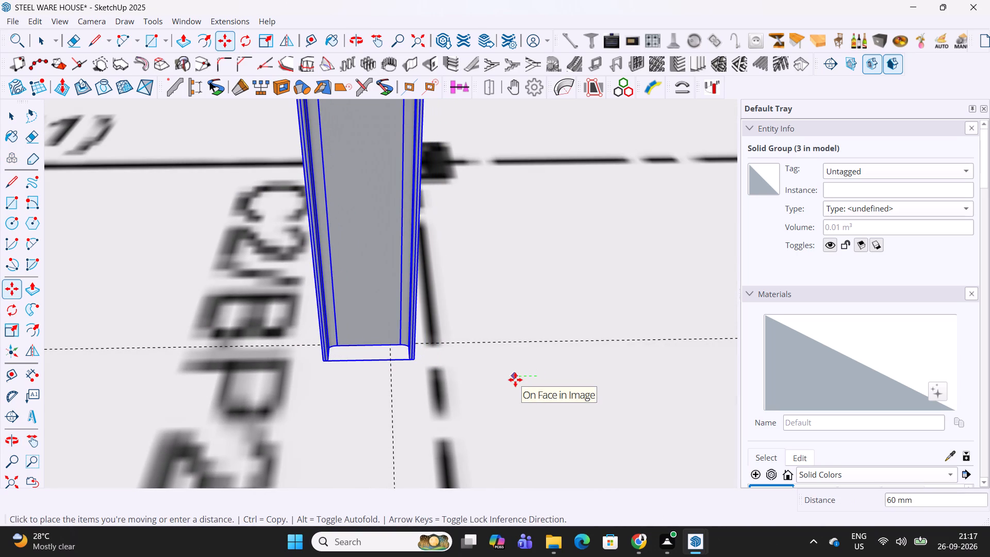
{"action": "type", "text": "3\""}
{"action": "key", "text": "Return"}
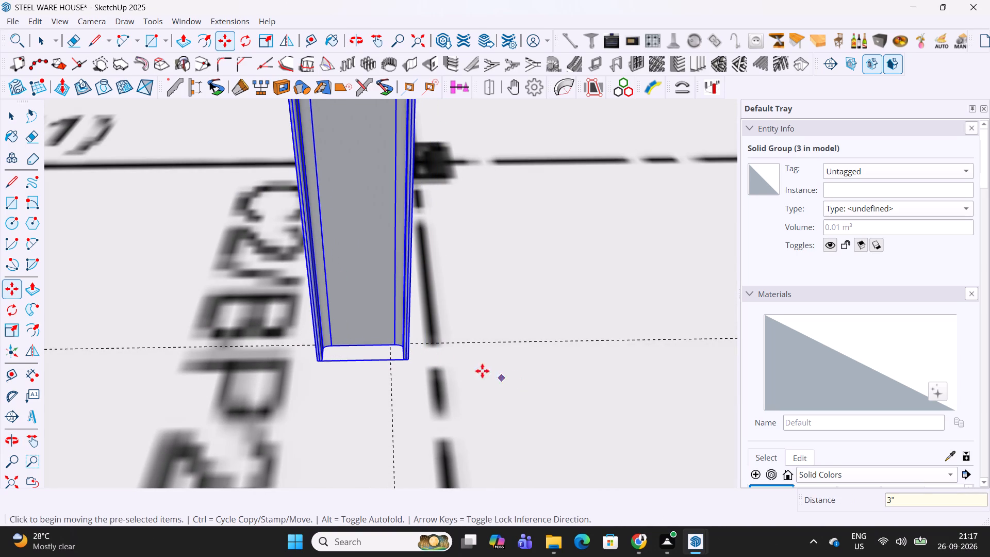
Measure from the guide crossing at the base of the grid line F column to its flanges, without placing a guide.
{"action": "scroll", "coordinate": [433, 353], "scroll_direction": "up", "scroll_amount": 3}
{"action": "scroll", "coordinate": [384, 351], "scroll_direction": "up", "scroll_amount": 10}
{"action": "key", "text": "t"}
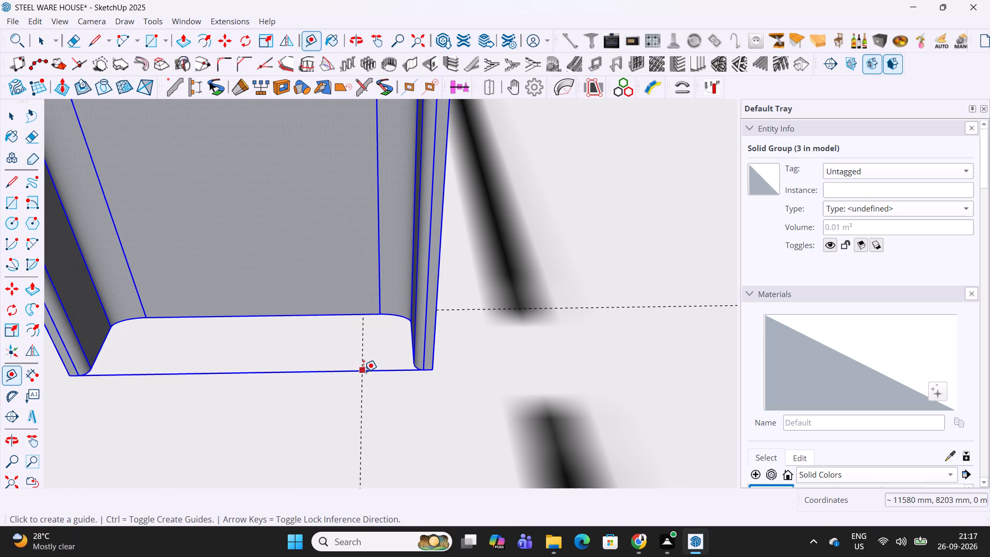
{"action": "left_click", "coordinate": [364, 338]}
{"action": "scroll", "coordinate": [452, 345], "scroll_direction": "up", "scroll_amount": 2}
{"action": "middle_click_drag", "start_coordinate": [452, 345], "coordinate": [368, 327]}
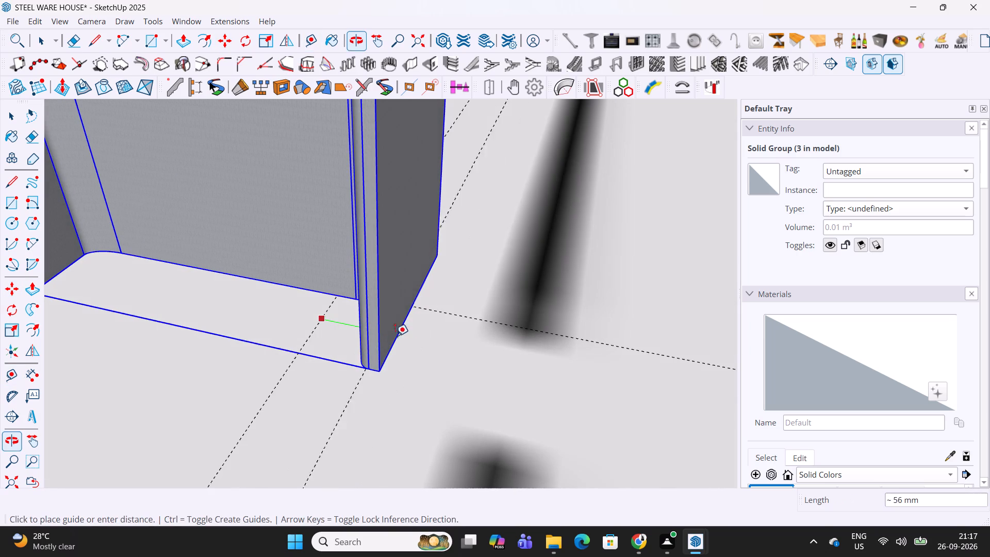
{"action": "scroll", "coordinate": [403, 334], "scroll_direction": "down", "scroll_amount": 4}
{"action": "middle_click_drag", "start_coordinate": [403, 334], "coordinate": [698, 380]}
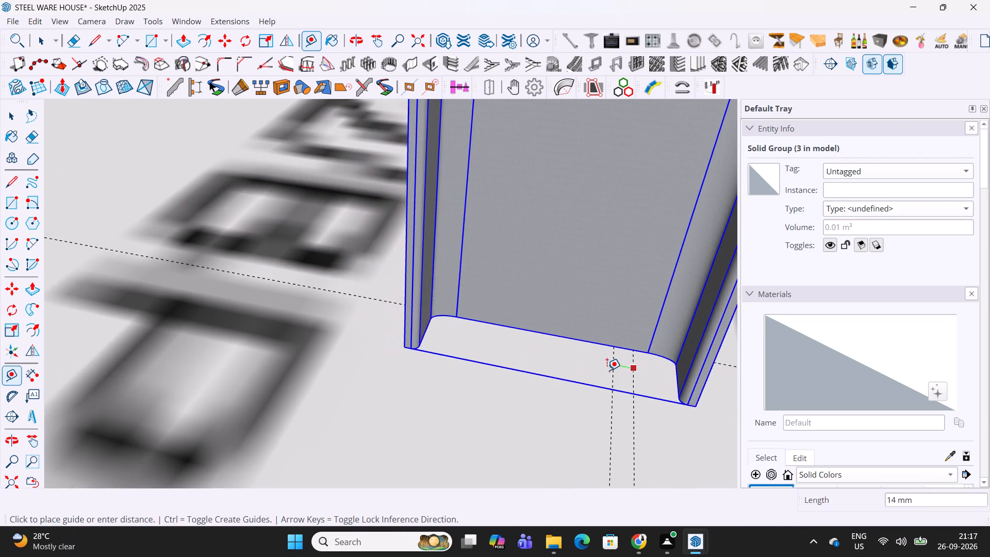
{"action": "middle_click_drag", "start_coordinate": [606, 370], "coordinate": [823, 379]}
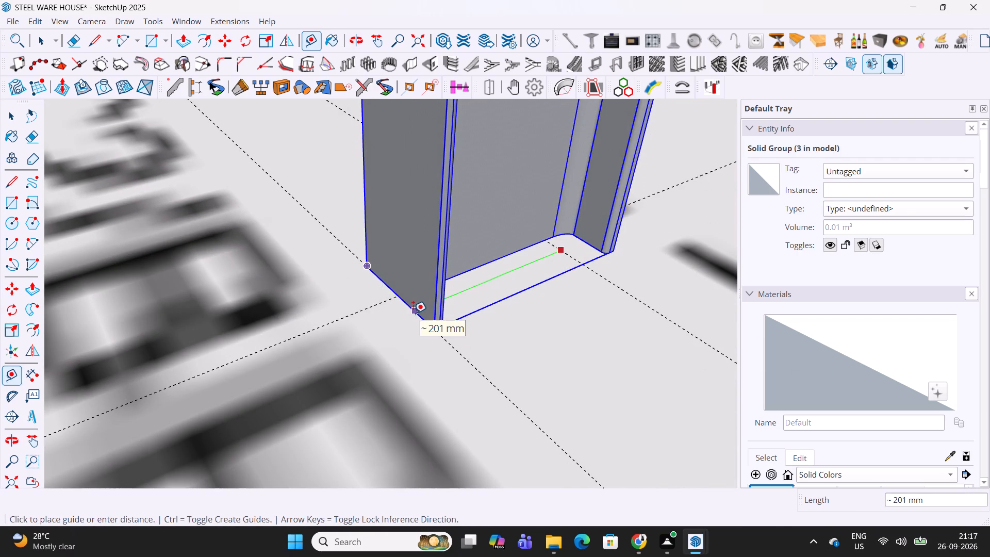
{"action": "key", "text": "Escape"}
{"action": "key", "text": "space"}
Deselect the grid line F column and compare its placement with its neighbours and the C2/BP2 symbols on the layout PDF in Chrome.
{"action": "scroll", "coordinate": [413, 313], "scroll_direction": "down", "scroll_amount": 15}
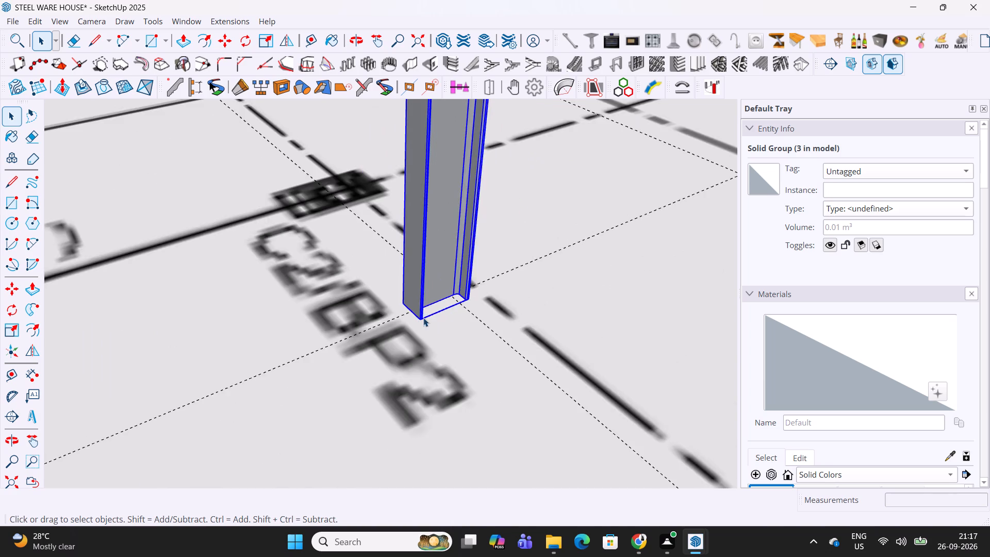
{"action": "scroll", "coordinate": [433, 315], "scroll_direction": "down", "scroll_amount": 7}
{"action": "middle_click_drag", "start_coordinate": [463, 239], "coordinate": [475, 270]}
{"action": "left_click", "coordinate": [161, 121]}
{"action": "scroll", "coordinate": [419, 237], "scroll_direction": "down", "scroll_amount": 6}
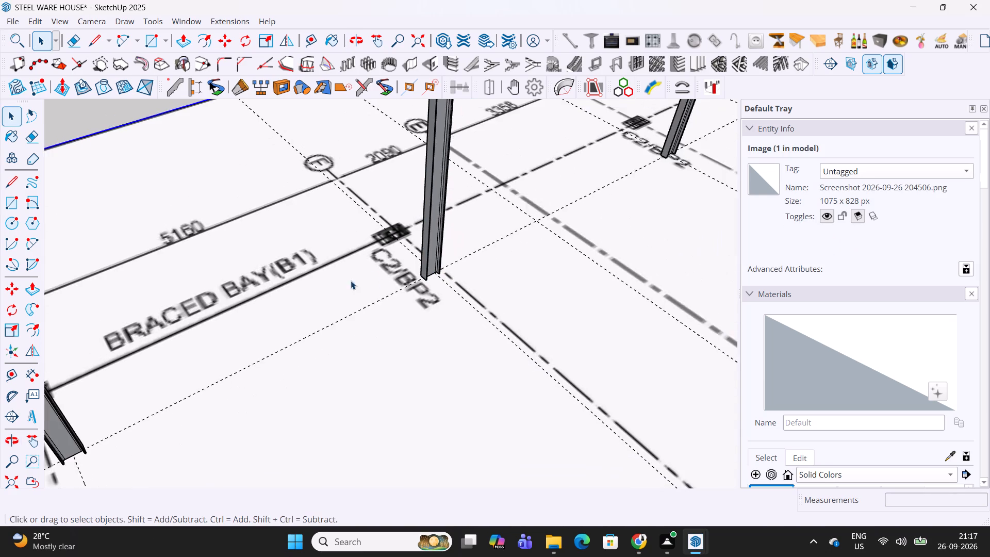
{"action": "middle_click_drag", "start_coordinate": [351, 281], "coordinate": [812, 417]}
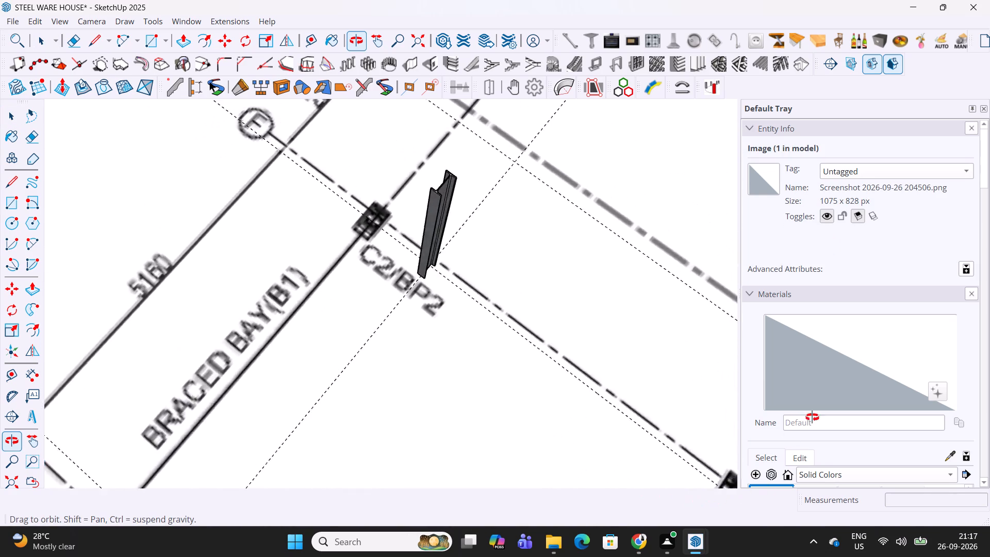
{"action": "middle_click_drag", "start_coordinate": [812, 417], "coordinate": [972, 398]}
{"action": "middle_click_drag", "start_coordinate": [434, 338], "coordinate": [768, 238]}
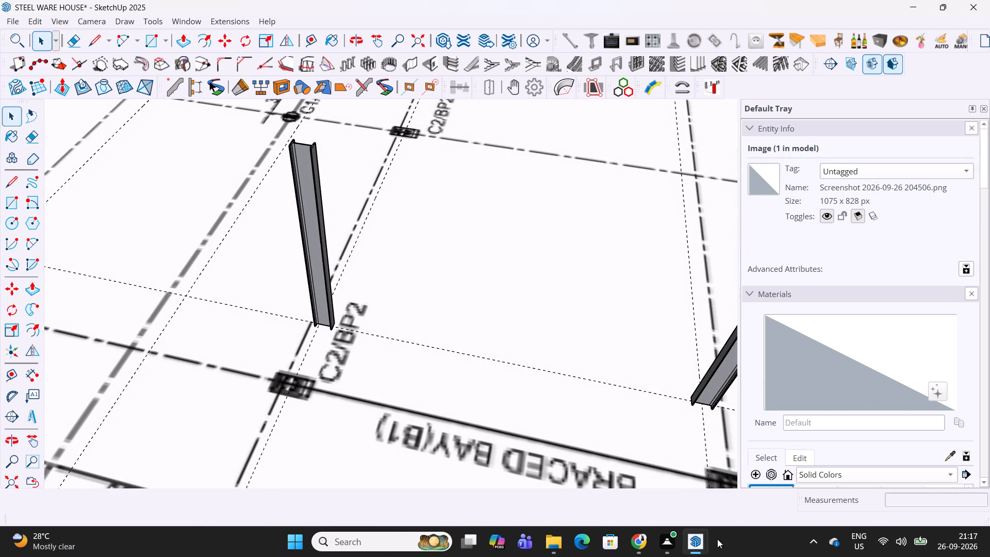
{"action": "left_click", "coordinate": [633, 543]}
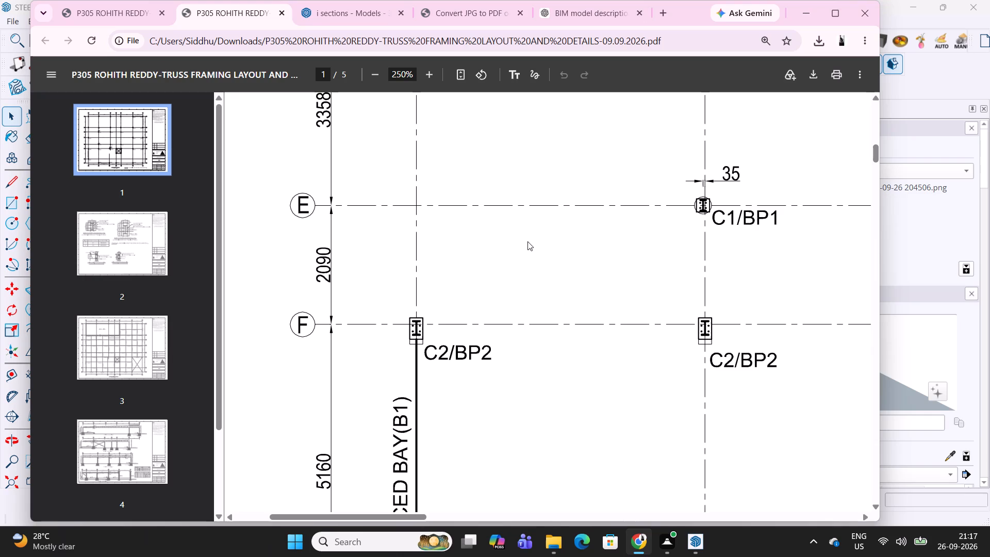
{"action": "left_click", "coordinate": [806, 13]}
Move the I-section column at grid line F 1 mm along the green axis toward grid line G.
{"action": "scroll", "coordinate": [327, 335], "scroll_direction": "up", "scroll_amount": 12}
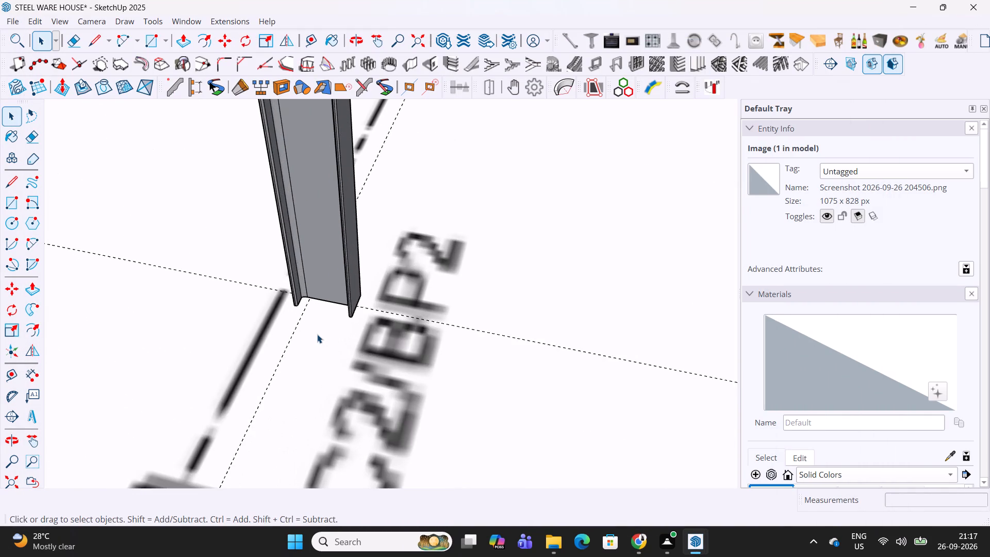
{"action": "scroll", "coordinate": [317, 334], "scroll_direction": "down", "scroll_amount": 14}
{"action": "middle_click_drag", "start_coordinate": [405, 296], "coordinate": [0, 314]}
{"action": "scroll", "coordinate": [396, 273], "scroll_direction": "up", "scroll_amount": 9}
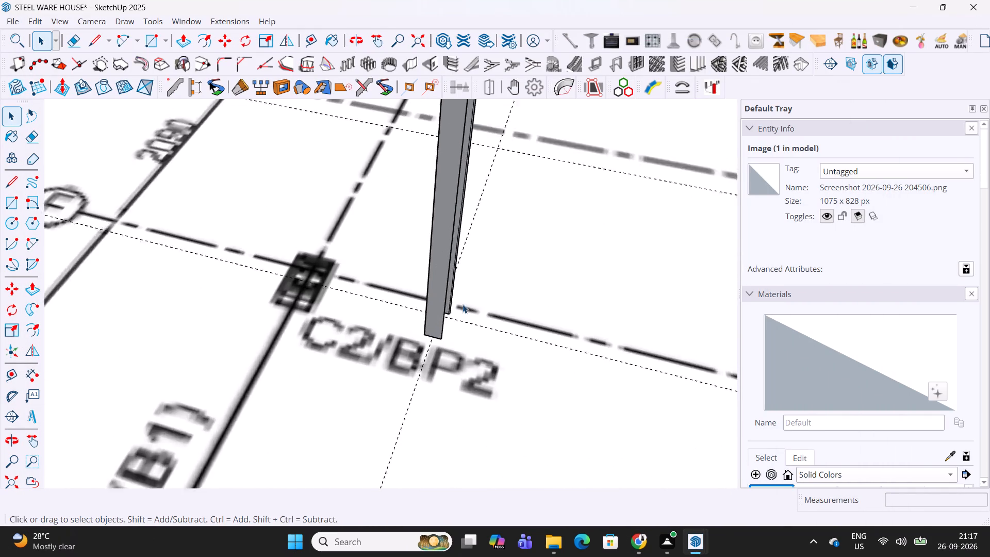
{"action": "scroll", "coordinate": [463, 304], "scroll_direction": "up", "scroll_amount": 2}
{"action": "middle_click_drag", "start_coordinate": [461, 304], "coordinate": [288, 278]}
{"action": "scroll", "coordinate": [392, 308], "scroll_direction": "up", "scroll_amount": 3}
{"action": "left_click", "coordinate": [410, 309]}
{"action": "scroll", "coordinate": [425, 350], "scroll_direction": "up", "scroll_amount": 4}
{"action": "key", "text": "m"}
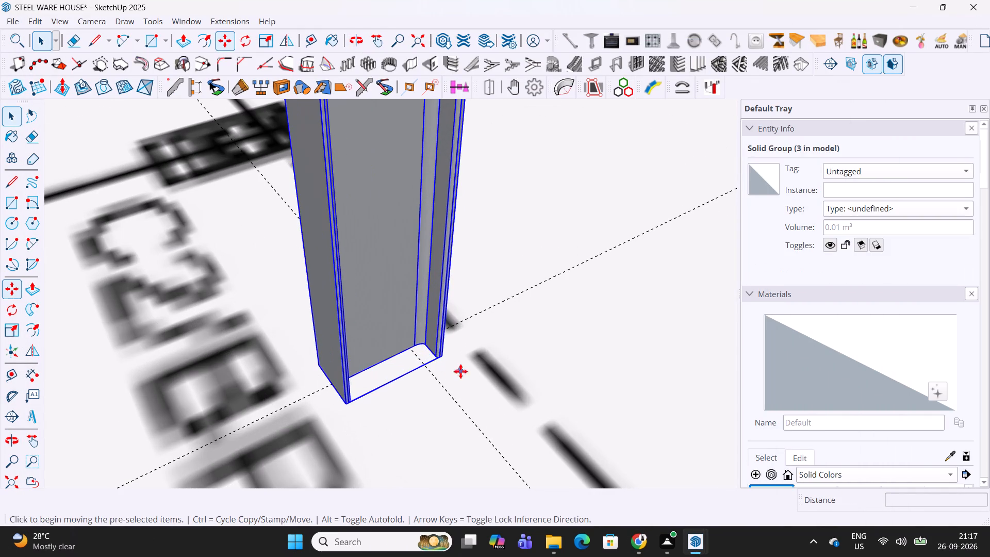
{"action": "left_click", "coordinate": [467, 374]}
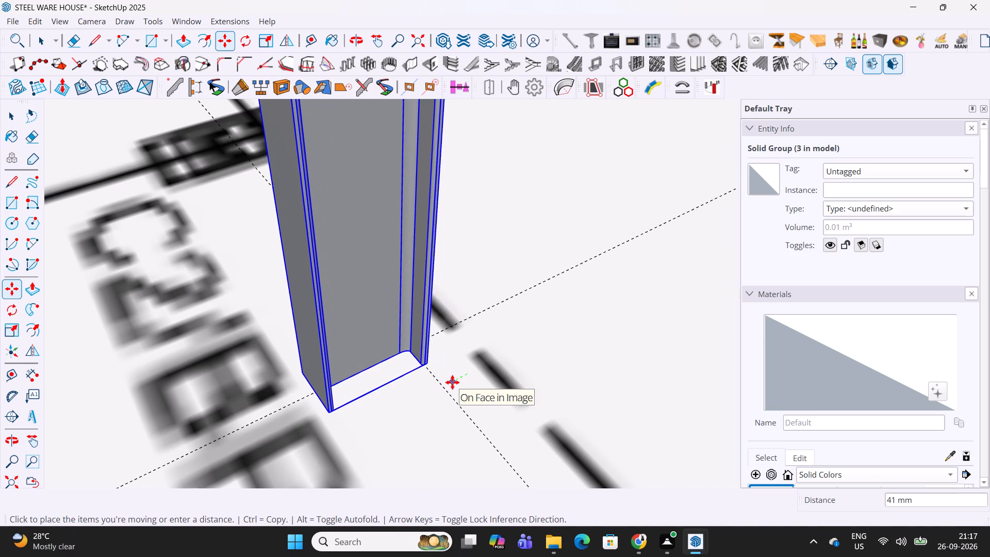
{"action": "key", "text": "1"}
{"action": "key", "text": "Return"}
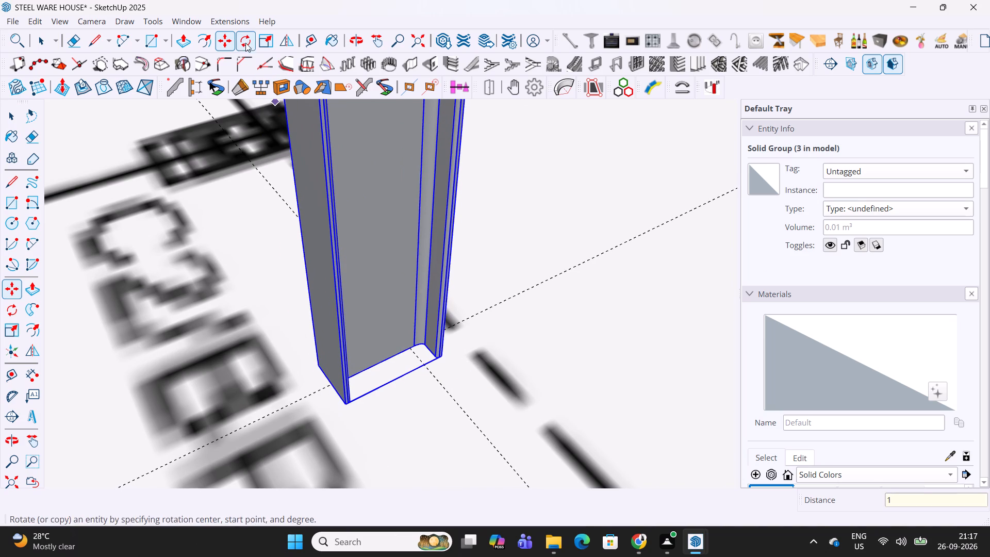
Measure from the guide crossing at the base of the grid line F column to its flange, without placing a guide.
{"action": "left_click", "coordinate": [310, 35]}
{"action": "scroll", "coordinate": [401, 238], "scroll_direction": "up", "scroll_amount": 6}
{"action": "scroll", "coordinate": [432, 408], "scroll_direction": "up", "scroll_amount": 2}
{"action": "left_click", "coordinate": [428, 437]}
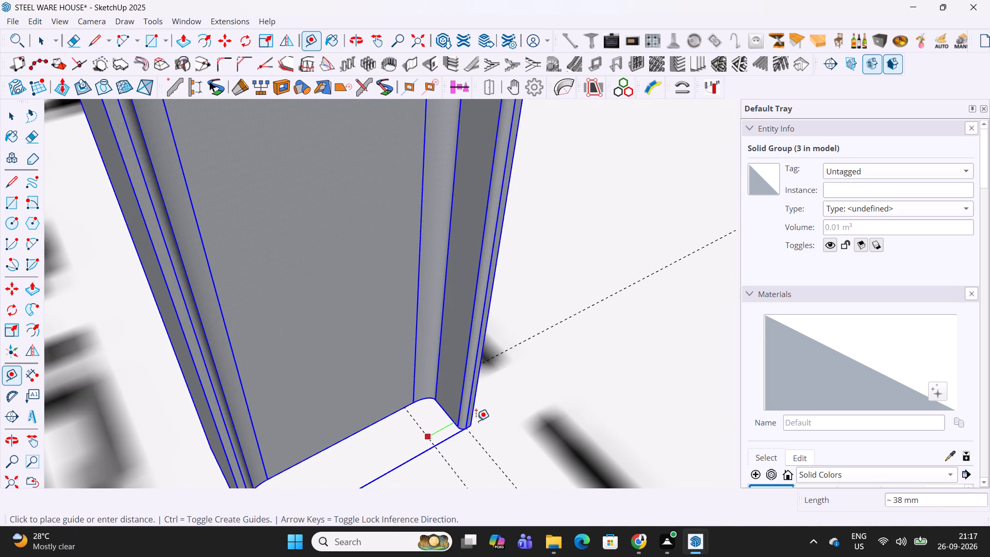
{"action": "middle_click_drag", "start_coordinate": [476, 421], "coordinate": [276, 396]}
{"action": "scroll", "coordinate": [320, 400], "scroll_direction": "up", "scroll_amount": 3}
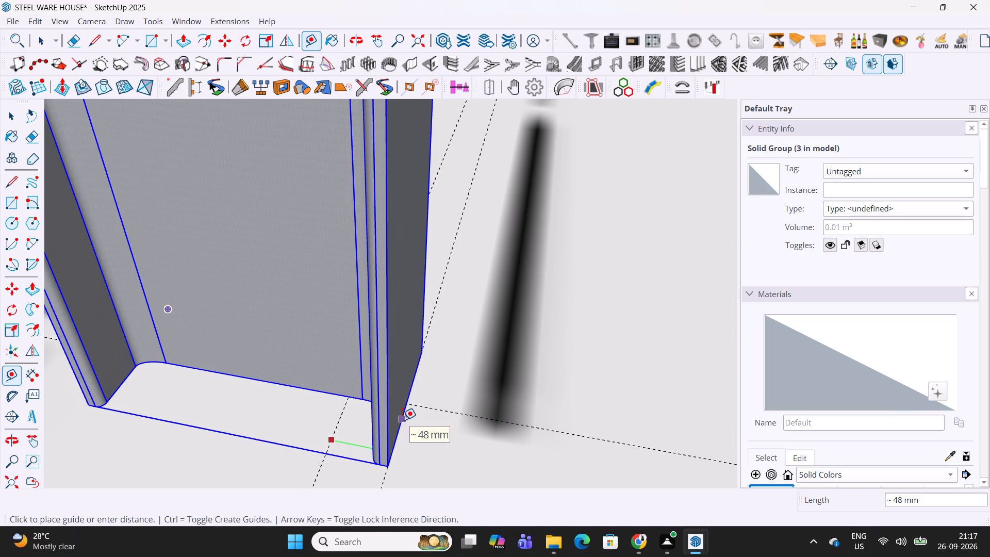
{"action": "middle_click_drag", "start_coordinate": [403, 420], "coordinate": [472, 413]}
{"action": "key", "text": "space"}
Move the I-section column at grid line F 2 mm along the green axis toward grid line E and deselect it.
{"action": "key", "text": "m"}
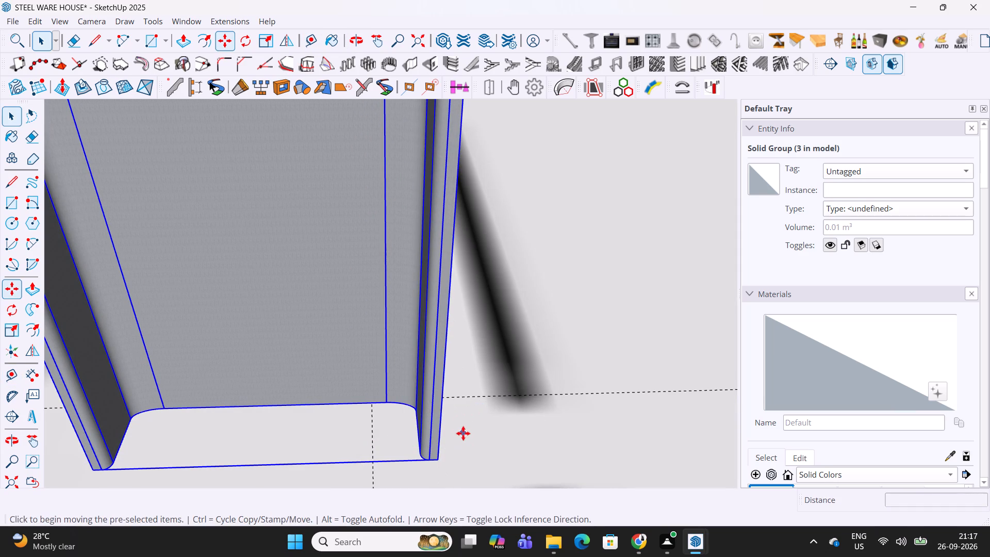
{"action": "left_click", "coordinate": [463, 433]}
{"action": "key", "text": "2"}
{"action": "key", "text": "Return"}
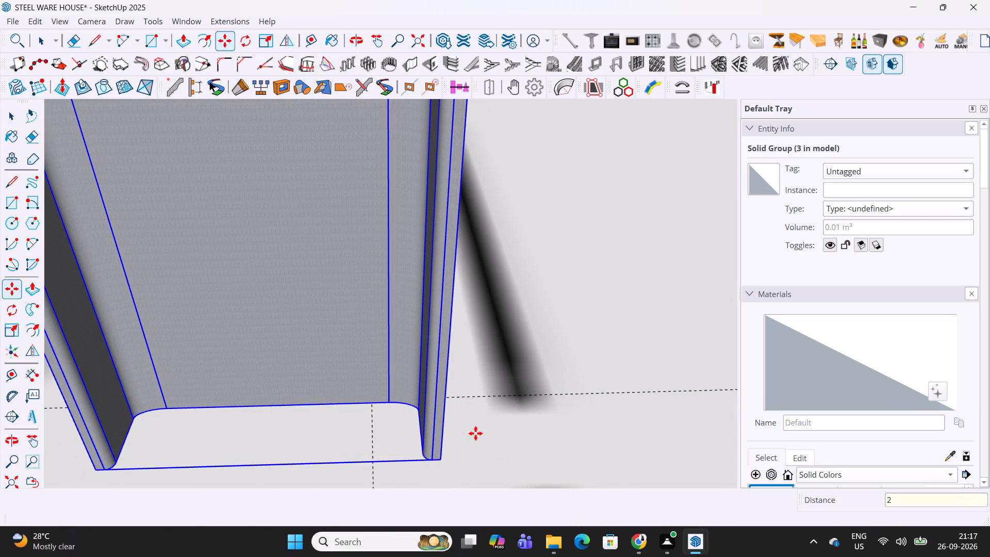
{"action": "key", "text": "space"}
{"action": "scroll", "coordinate": [499, 308], "scroll_direction": "down", "scroll_amount": 7}
{"action": "scroll", "coordinate": [478, 289], "scroll_direction": "down", "scroll_amount": 20}
{"action": "scroll", "coordinate": [478, 289], "scroll_direction": "down", "scroll_amount": 6}
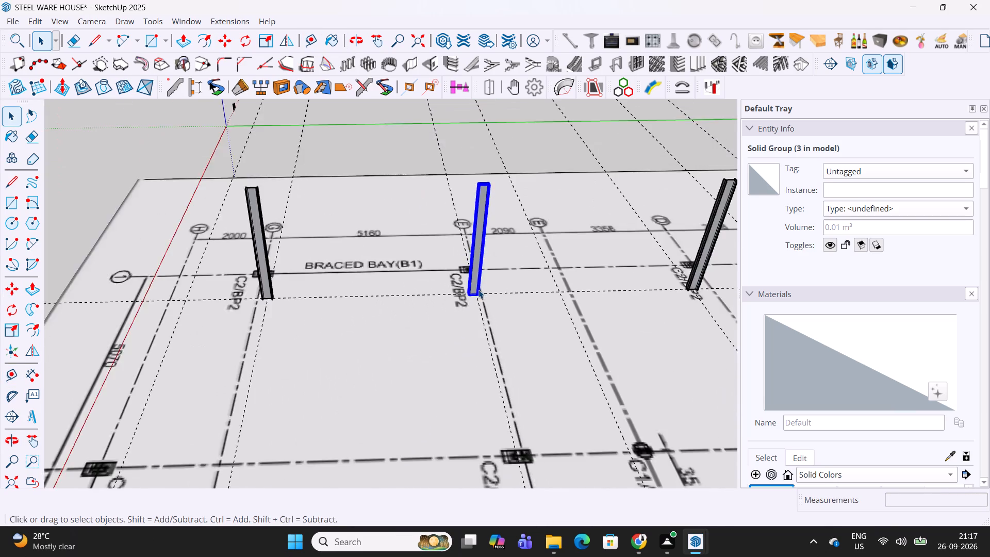
{"action": "scroll", "coordinate": [478, 290], "scroll_direction": "down", "scroll_amount": 9}
{"action": "left_click", "coordinate": [434, 179]}
Group the five columns standing along grid line 1 into a single group.
{"action": "middle_click_drag", "start_coordinate": [370, 224], "coordinate": [732, 299]}
{"action": "middle_click_drag", "start_coordinate": [658, 255], "coordinate": [585, 255], "text": "shift"}
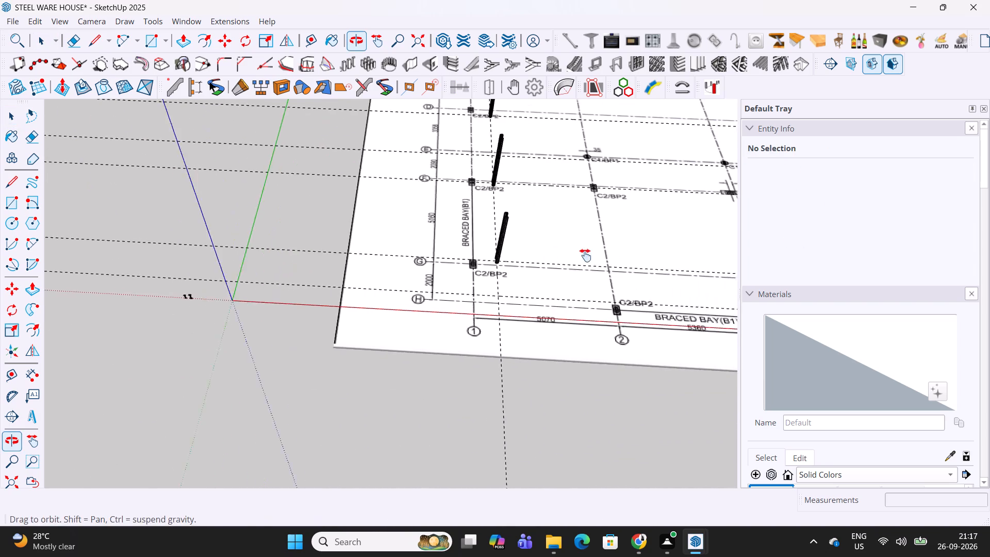
{"action": "middle_click_drag", "start_coordinate": [585, 255], "coordinate": [488, 263], "text": "shift"}
{"action": "middle_click_drag", "start_coordinate": [466, 210], "coordinate": [496, 315]}
{"action": "middle_click_drag", "start_coordinate": [489, 185], "coordinate": [496, 350], "text": "shift"}
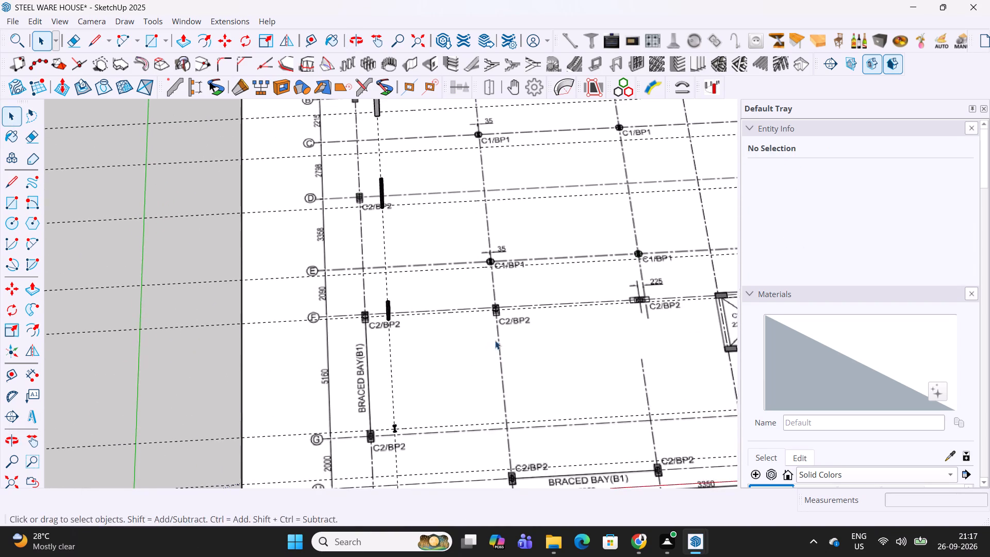
{"action": "middle_click_drag", "start_coordinate": [495, 340], "coordinate": [388, 204]}
{"action": "scroll", "coordinate": [486, 136], "scroll_direction": "up", "scroll_amount": 1}
{"action": "left_click", "coordinate": [475, 117]}
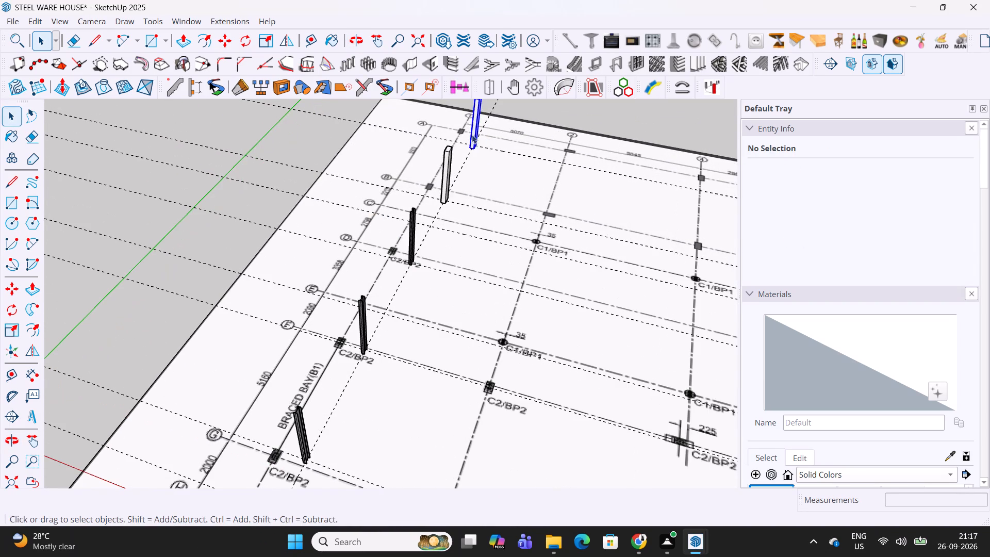
{"action": "left_click", "coordinate": [450, 158], "text": "ctrl"}
{"action": "left_click", "coordinate": [413, 226], "text": "ctrl"}
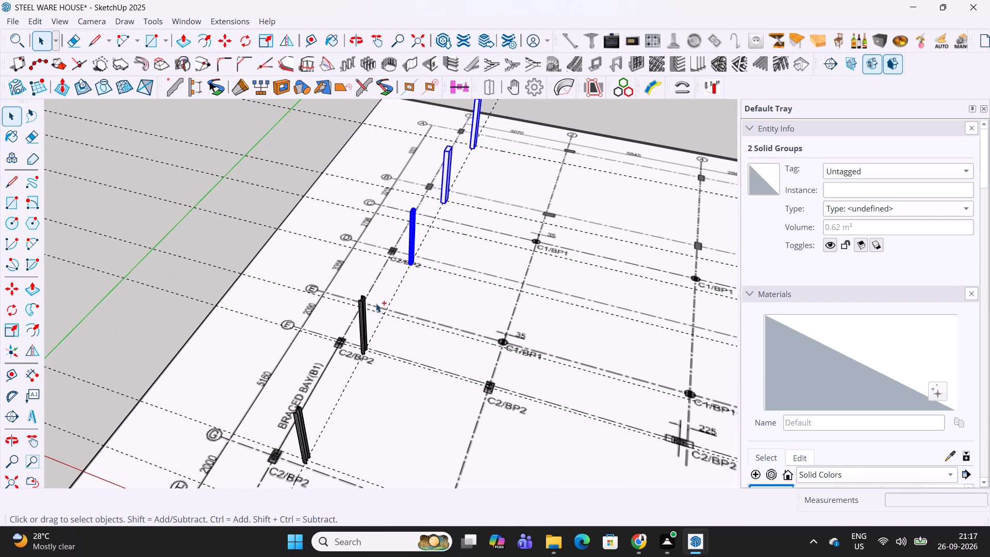
{"action": "left_click", "coordinate": [363, 313], "text": "ctrl"}
{"action": "left_click", "coordinate": [304, 436], "text": "ctrl"}
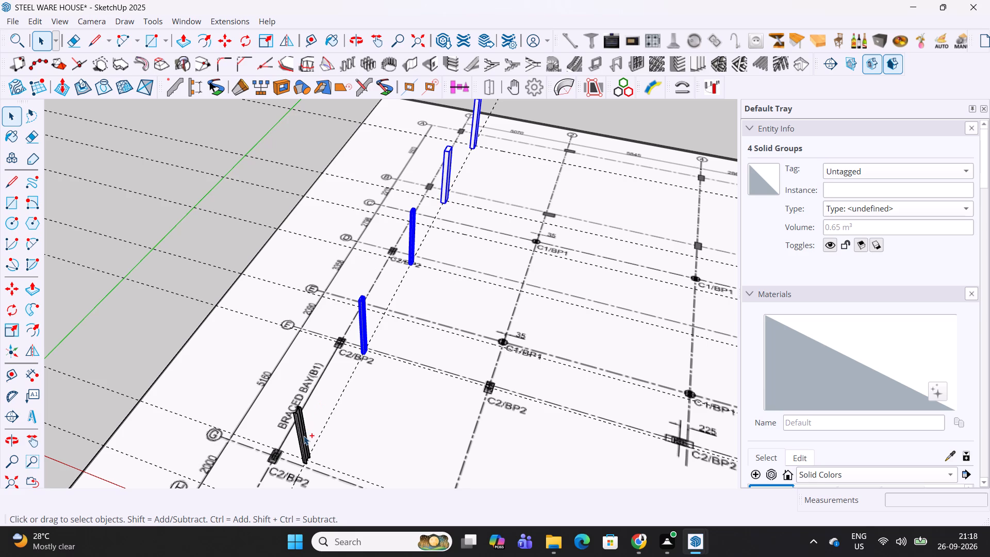
{"action": "middle_click_drag", "start_coordinate": [345, 412], "coordinate": [391, 249], "text": "shift"}
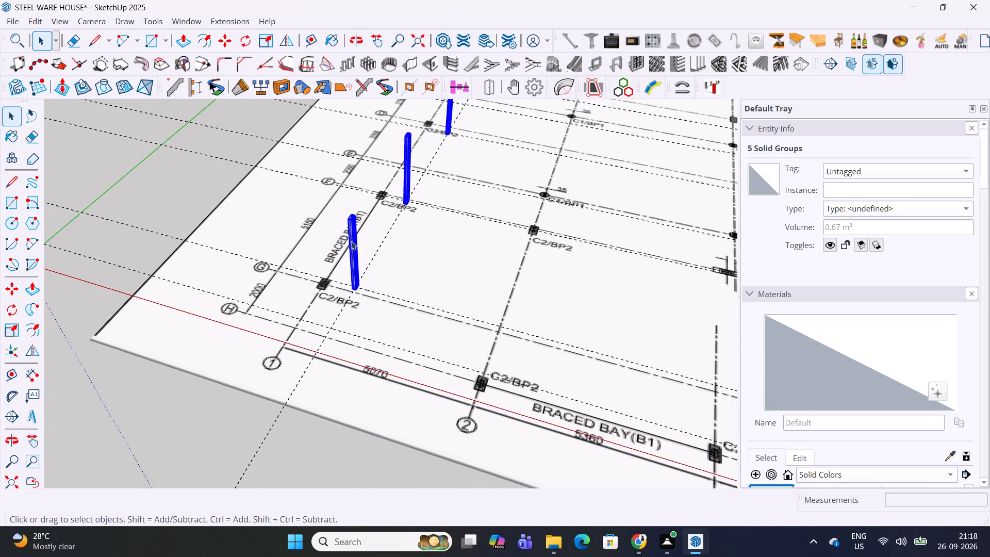
{"action": "right_click", "coordinate": [354, 243]}
{"action": "left_click", "coordinate": [406, 380]}
{"action": "left_click", "coordinate": [180, 194]}
Examine the anchor bolt layout across the numbered grid lines and the column symbols along grid line 2.
{"action": "scroll", "coordinate": [309, 221], "scroll_direction": "down", "scroll_amount": 5}
{"action": "middle_click_drag", "start_coordinate": [323, 221], "coordinate": [430, 331]}
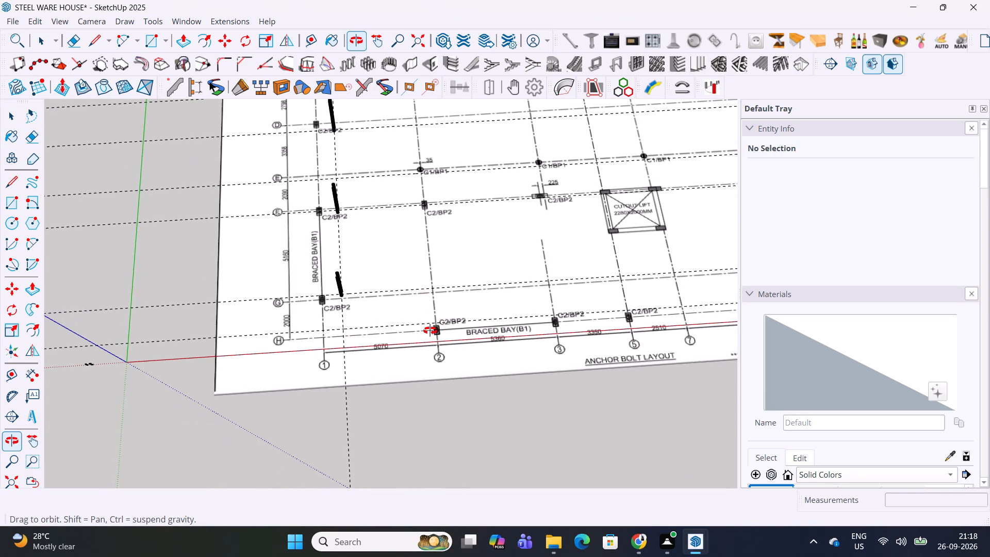
{"action": "middle_click_drag", "start_coordinate": [430, 331], "coordinate": [423, 331]}
{"action": "middle_click_drag", "start_coordinate": [546, 291], "coordinate": [211, 287], "text": "shift"}
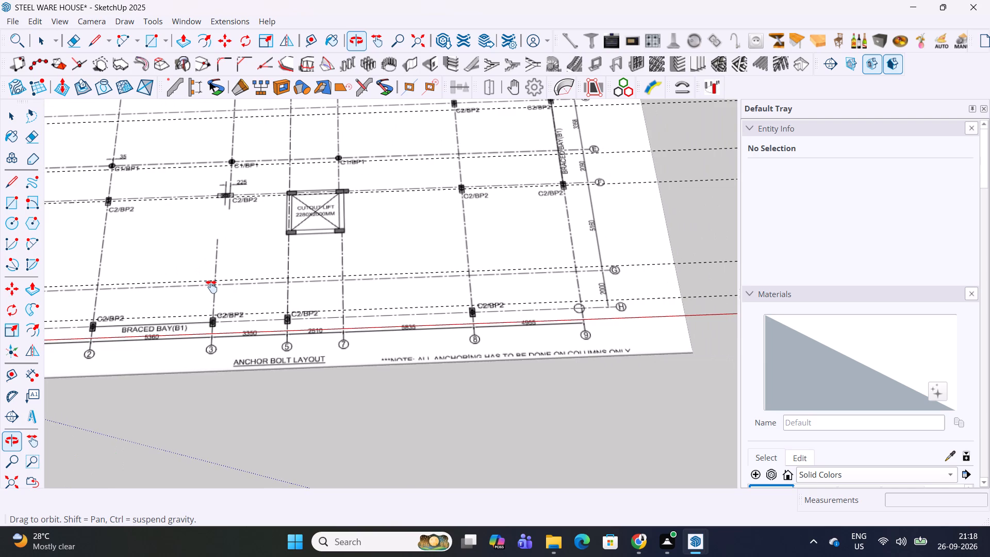
{"action": "middle_click_drag", "start_coordinate": [211, 287], "coordinate": [516, 303], "text": "shift"}
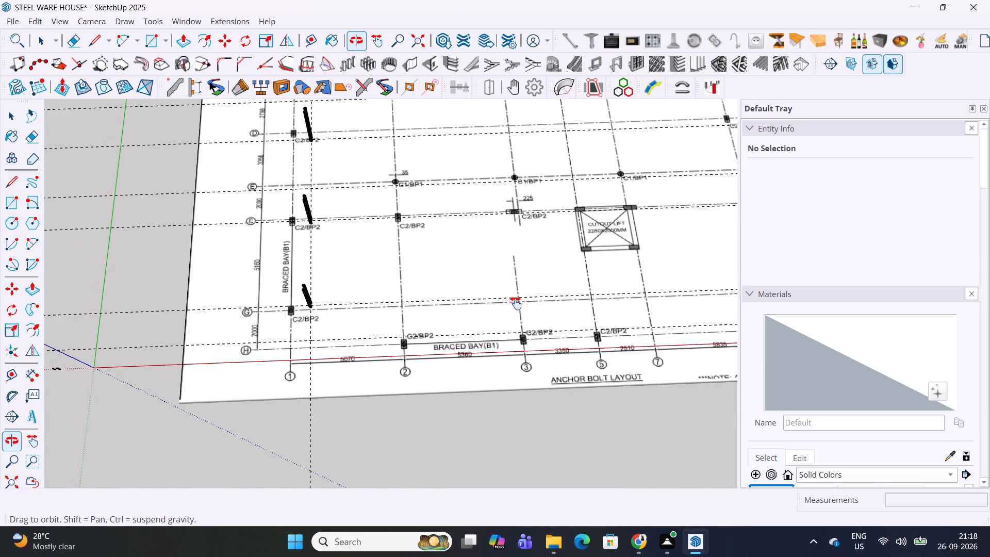
{"action": "middle_click_drag", "start_coordinate": [516, 303], "coordinate": [526, 370], "text": "shift"}
{"action": "scroll", "coordinate": [414, 279], "scroll_direction": "up", "scroll_amount": 11}
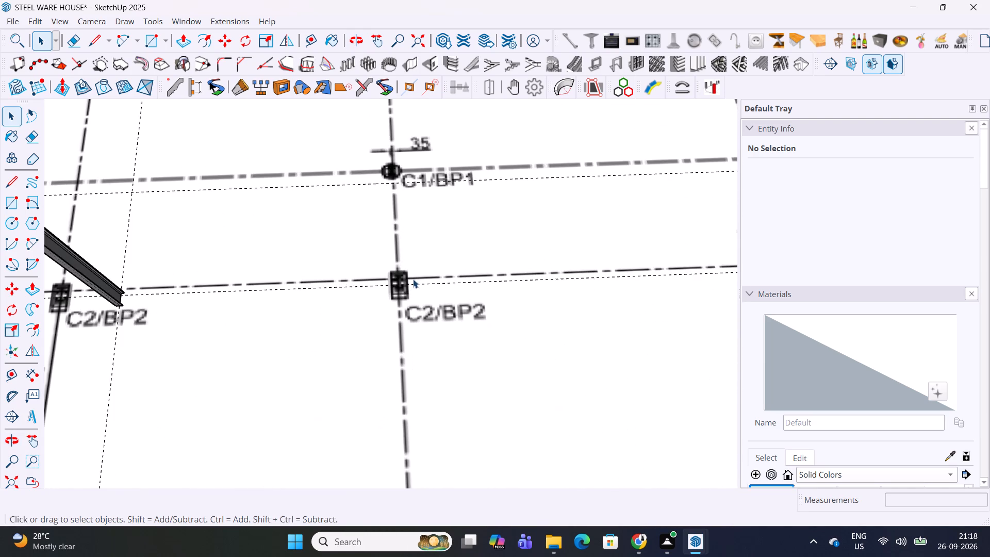
{"action": "scroll", "coordinate": [413, 279], "scroll_direction": "up", "scroll_amount": 1}
{"action": "scroll", "coordinate": [425, 245], "scroll_direction": "down", "scroll_amount": 7}
{"action": "middle_click_drag", "start_coordinate": [354, 291], "coordinate": [355, 272]}
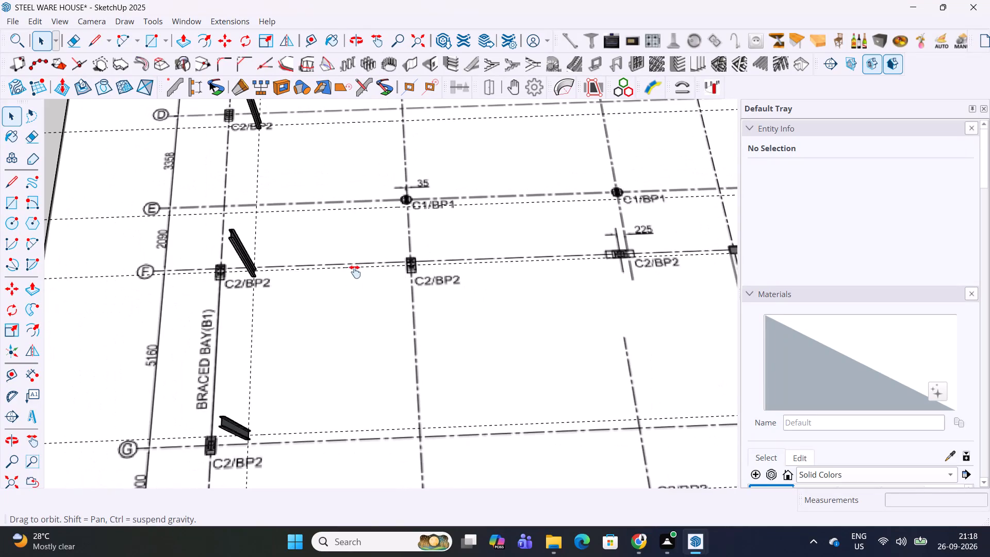
{"action": "middle_click_drag", "start_coordinate": [355, 272], "coordinate": [348, 221]}
{"action": "middle_click_drag", "start_coordinate": [348, 228], "coordinate": [329, 225]}
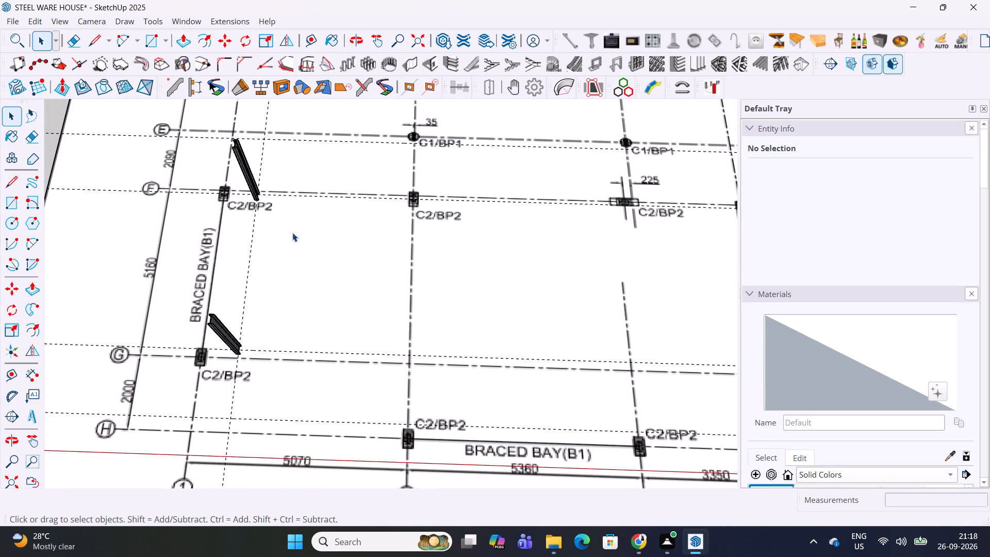
Place a guide parallel to the grid line 1 guide, 5070 mm toward grid line 2, and check it against the C2/BP2 symbols.
{"action": "scroll", "coordinate": [284, 233], "scroll_direction": "up", "scroll_amount": 1}
{"action": "key", "text": "t"}
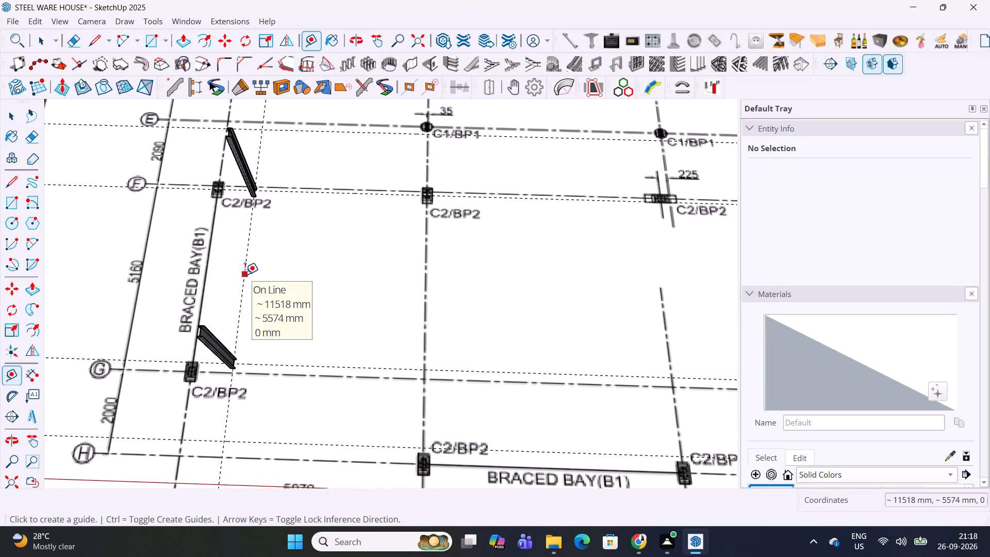
{"action": "scroll", "coordinate": [367, 266], "scroll_direction": "down", "scroll_amount": 2}
{"action": "middle_click_drag", "start_coordinate": [368, 265], "coordinate": [352, 235], "text": "shift"}
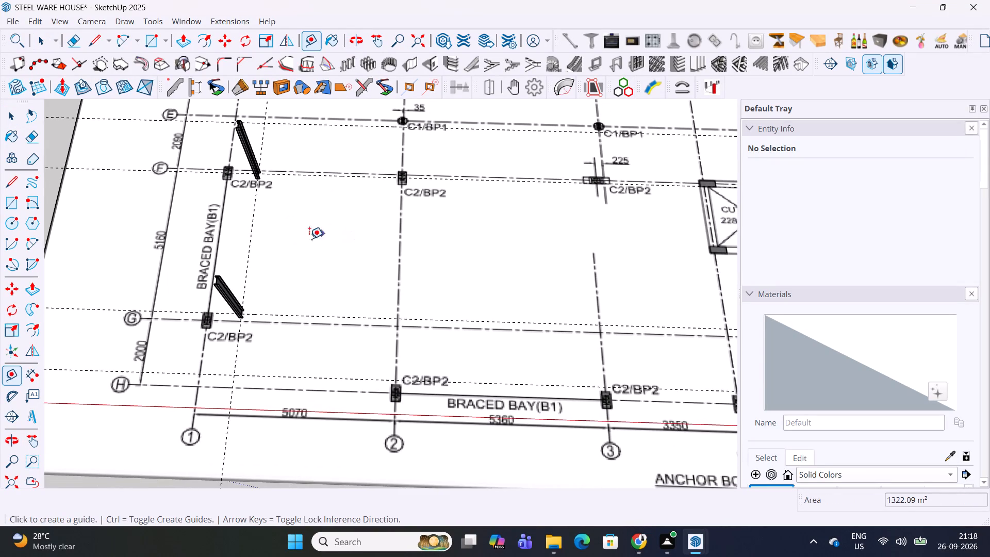
{"action": "scroll", "coordinate": [414, 395], "scroll_direction": "up", "scroll_amount": 5}
{"action": "scroll", "coordinate": [424, 399], "scroll_direction": "down", "scroll_amount": 5}
{"action": "middle_click_drag", "start_coordinate": [446, 245], "coordinate": [440, 271]}
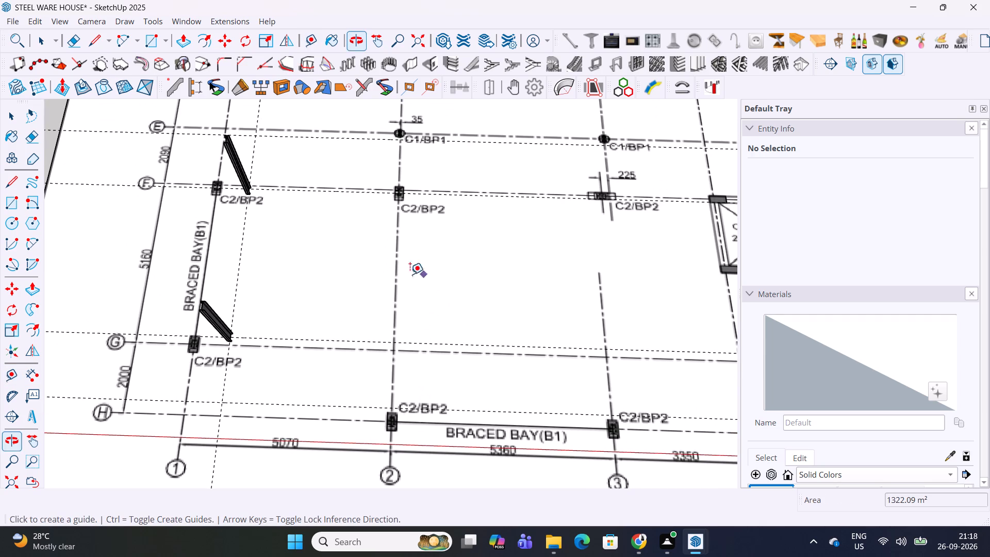
{"action": "left_click", "coordinate": [241, 263]}
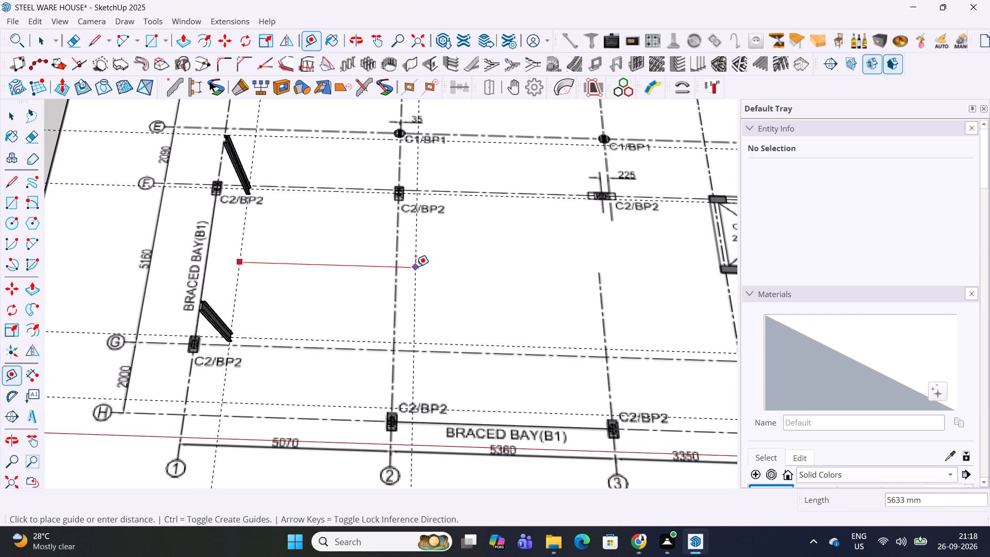
{"action": "type", "text": "50"}
{"action": "type", "text": "70"}
{"action": "key", "text": "Return"}
{"action": "scroll", "coordinate": [401, 173], "scroll_direction": "up", "scroll_amount": 12}
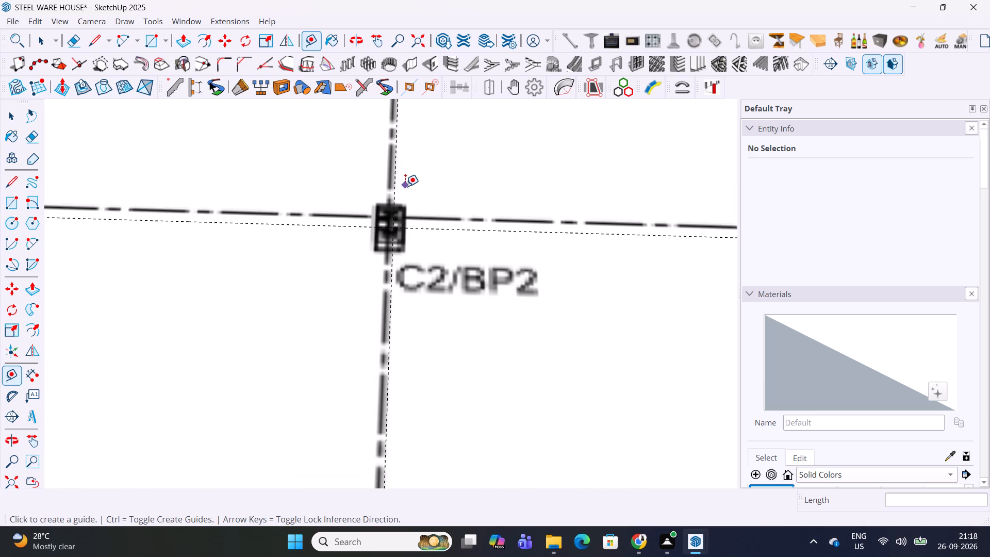
{"action": "scroll", "coordinate": [480, 183], "scroll_direction": "down", "scroll_amount": 11}
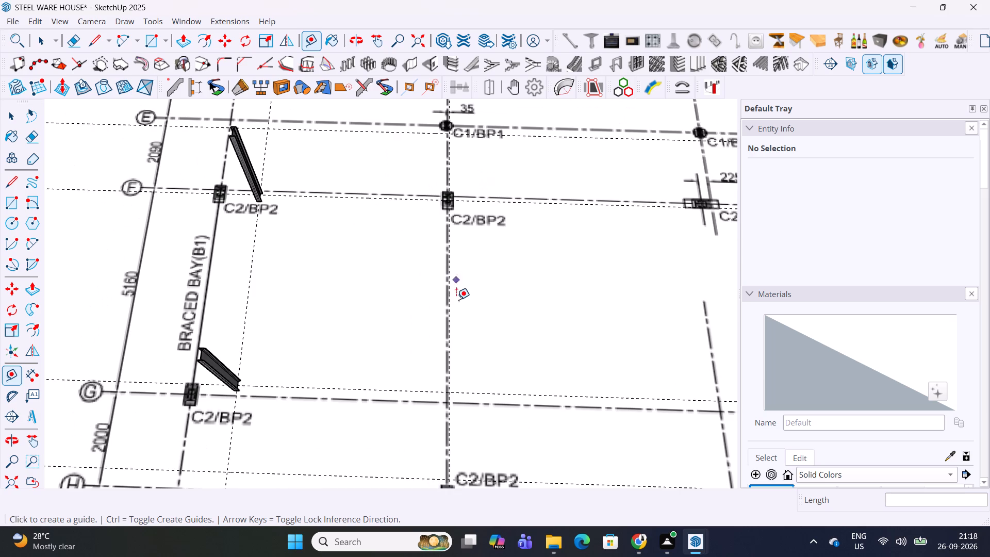
{"action": "middle_click_drag", "start_coordinate": [456, 301], "coordinate": [448, 228]}
{"action": "scroll", "coordinate": [450, 398], "scroll_direction": "up", "scroll_amount": 6}
{"action": "scroll", "coordinate": [454, 404], "scroll_direction": "down", "scroll_amount": 7}
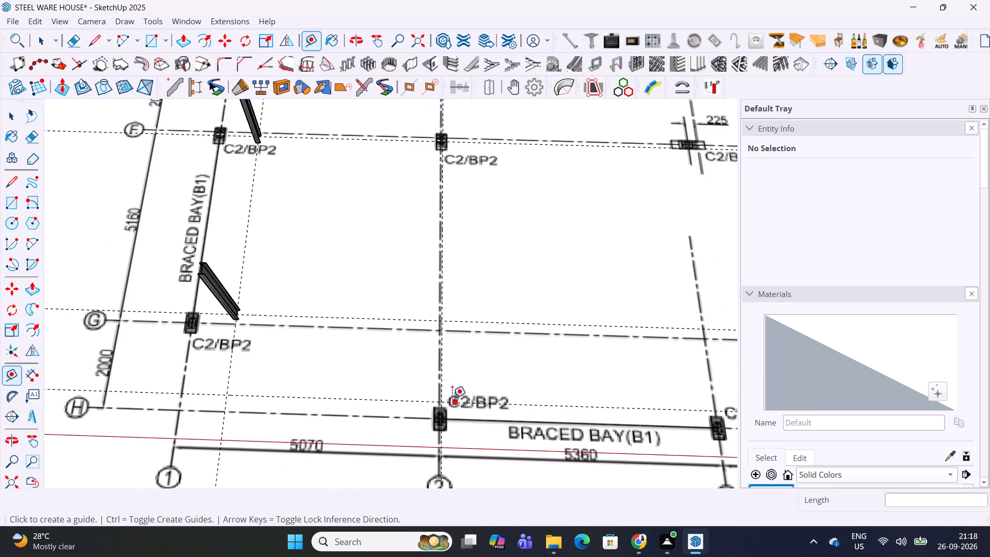
Inside the column group, copy the I-section column at grid lines 1 and F 5070 mm along the red axis onto the grid line 2 guide.
{"action": "middle_click_drag", "start_coordinate": [275, 297], "coordinate": [341, 320], "text": "shift"}
{"action": "scroll", "coordinate": [338, 155], "scroll_direction": "up", "scroll_amount": 6}
{"action": "middle_click_drag", "start_coordinate": [338, 155], "coordinate": [308, 287], "text": "shift"}
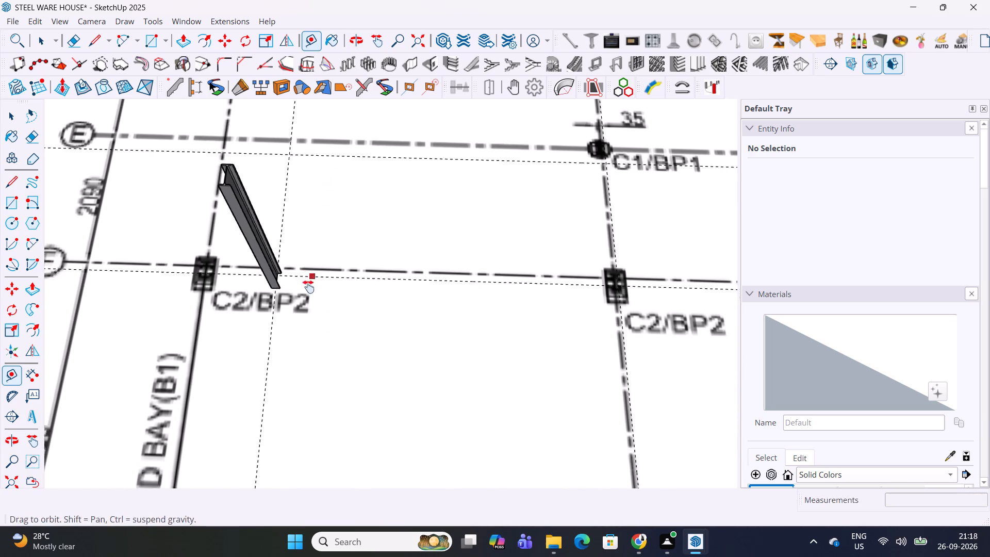
{"action": "middle_click_drag", "start_coordinate": [308, 287], "coordinate": [305, 293], "text": "shift"}
{"action": "key", "text": "space"}
{"action": "left_click", "coordinate": [259, 275]}
{"action": "scroll", "coordinate": [271, 300], "scroll_direction": "up", "scroll_amount": 5}
{"action": "triple_click", "coordinate": [259, 278]}
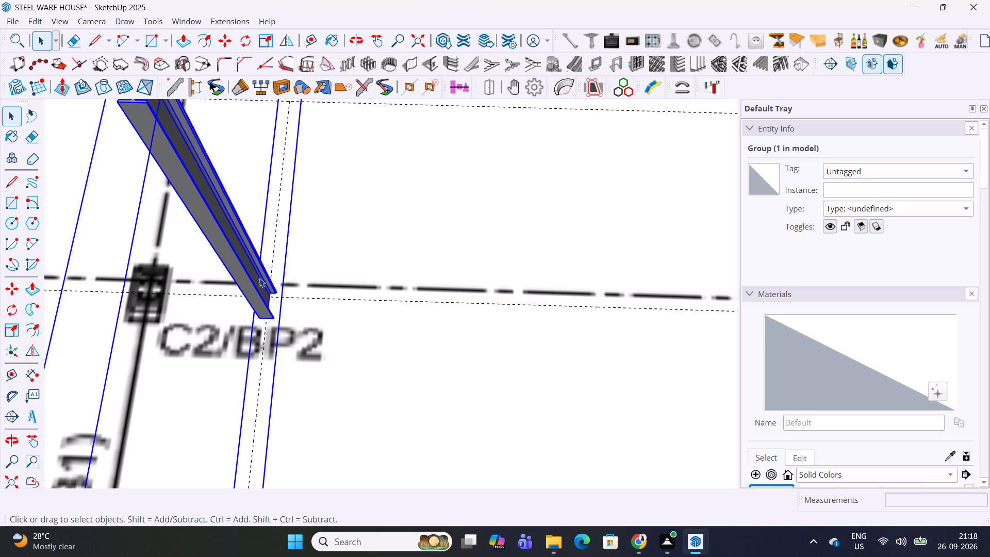
{"action": "scroll", "coordinate": [284, 320], "scroll_direction": "up", "scroll_amount": 6}
{"action": "key", "text": "m"}
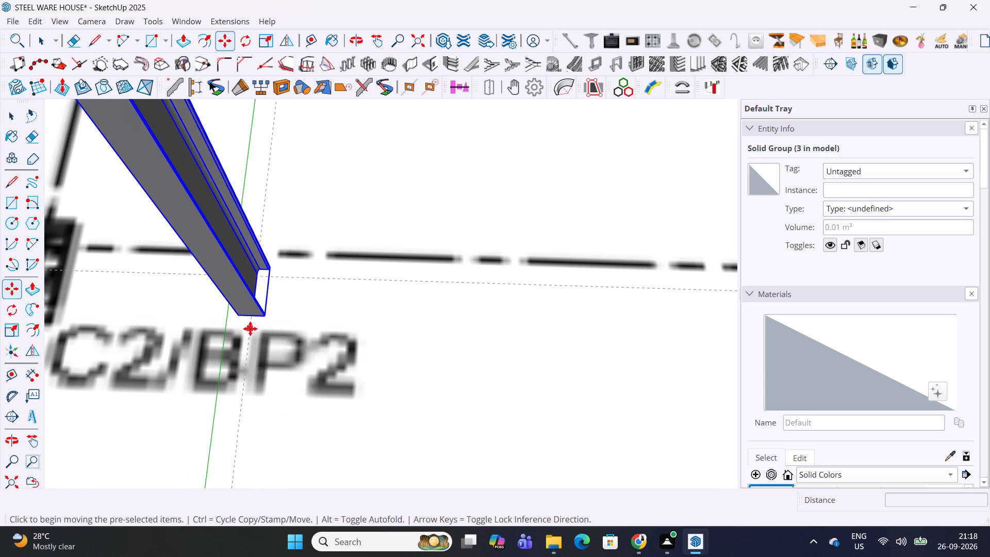
{"action": "left_click", "coordinate": [250, 329]}
{"action": "scroll", "coordinate": [362, 327], "scroll_direction": "down", "scroll_amount": 11}
{"action": "middle_click_drag", "start_coordinate": [587, 345], "coordinate": [195, 286], "text": "shift"}
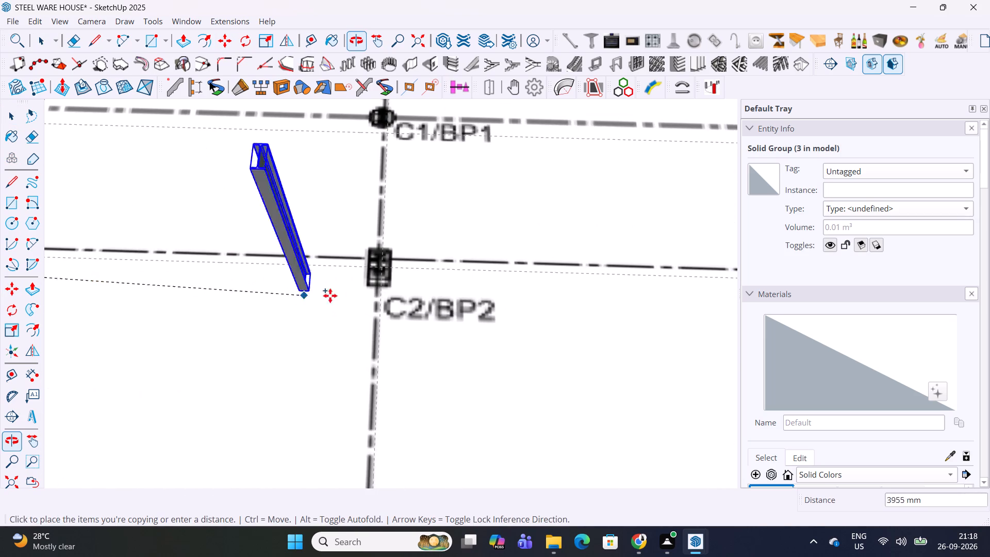
{"action": "scroll", "coordinate": [367, 296], "scroll_direction": "up", "scroll_amount": 5}
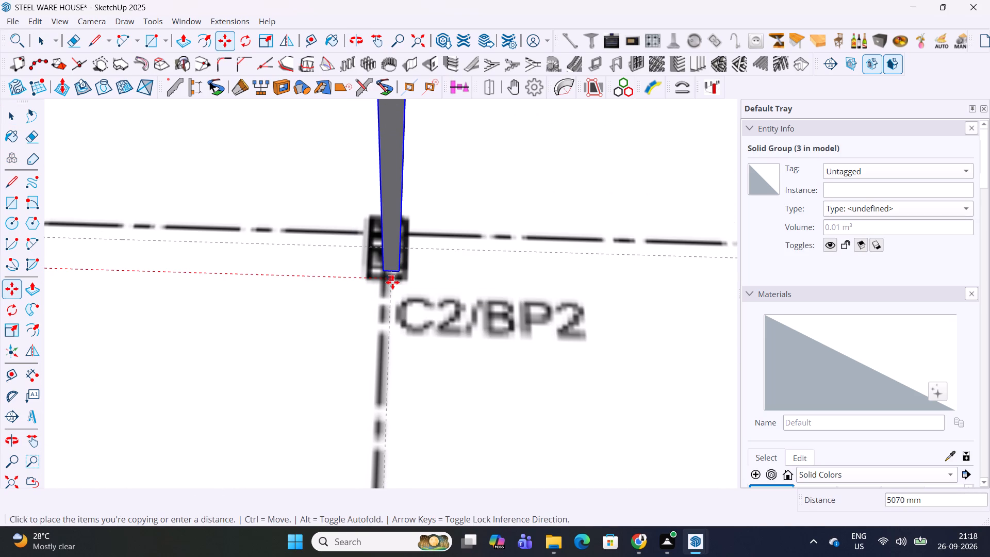
{"action": "left_click", "coordinate": [392, 282]}
Copy the new I-section column 7160 mm along the green axis to the C2/BP2 symbol beside grid bubble 2.
{"action": "middle_click_drag", "start_coordinate": [435, 251], "coordinate": [111, 194]}
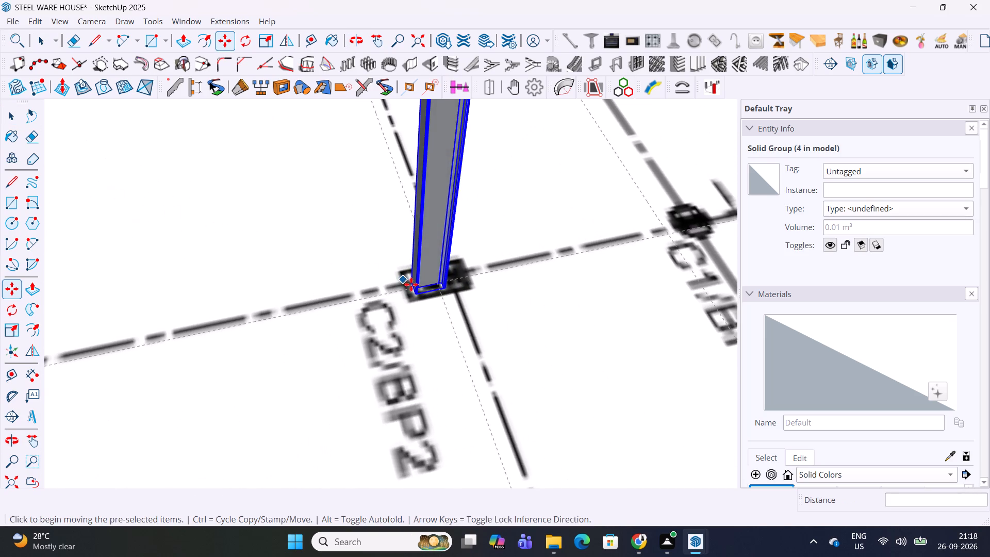
{"action": "scroll", "coordinate": [426, 294], "scroll_direction": "up", "scroll_amount": 5}
{"action": "left_click", "coordinate": [440, 306]}
{"action": "scroll", "coordinate": [325, 321], "scroll_direction": "down", "scroll_amount": 5}
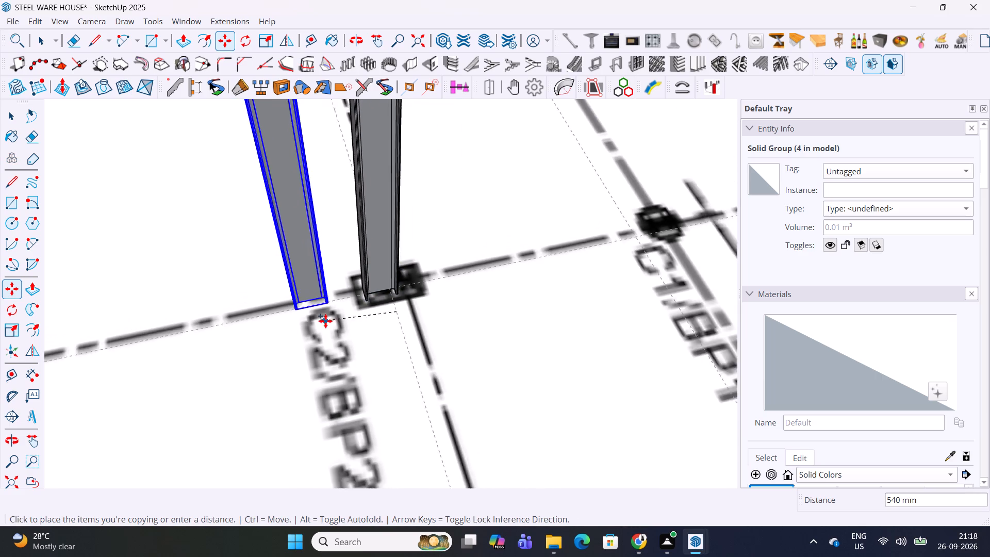
{"action": "scroll", "coordinate": [325, 321], "scroll_direction": "down", "scroll_amount": 13}
{"action": "middle_click_drag", "start_coordinate": [265, 338], "coordinate": [478, 289], "text": "shift"}
{"action": "scroll", "coordinate": [376, 305], "scroll_direction": "up", "scroll_amount": 2}
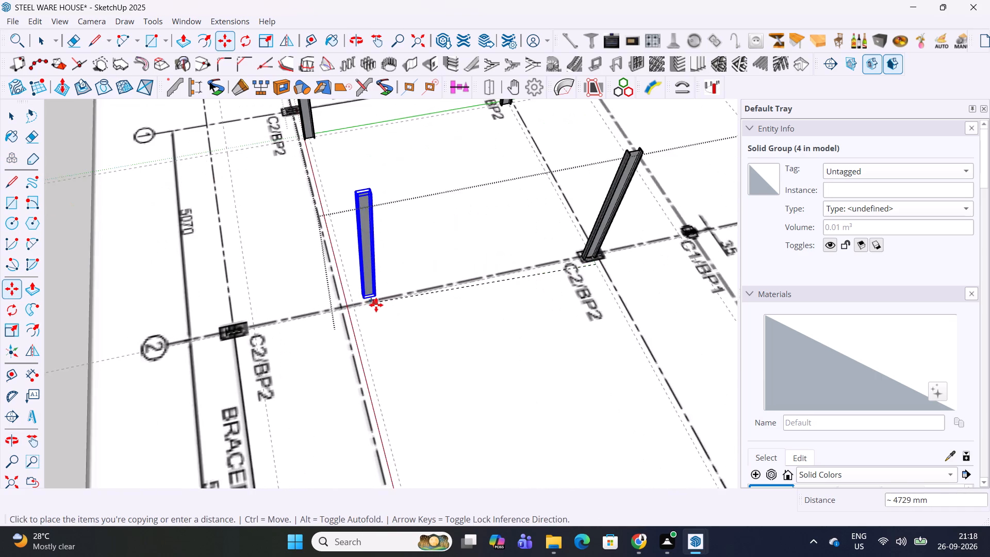
{"action": "scroll", "coordinate": [376, 305], "scroll_direction": "up", "scroll_amount": 1}
{"action": "scroll", "coordinate": [374, 307], "scroll_direction": "down", "scroll_amount": 3}
{"action": "scroll", "coordinate": [290, 313], "scroll_direction": "up", "scroll_amount": 4}
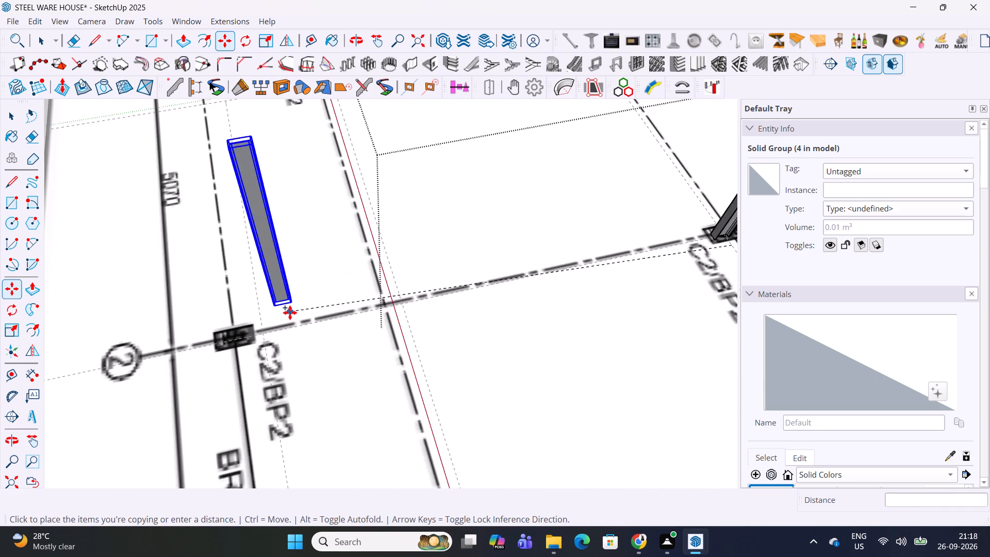
{"action": "scroll", "coordinate": [290, 313], "scroll_direction": "up", "scroll_amount": 6}
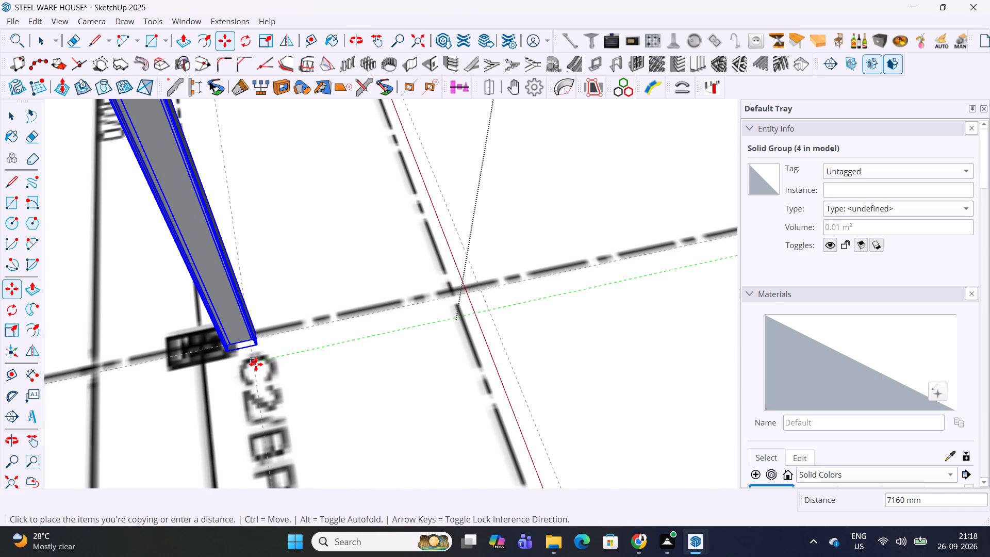
{"action": "left_click", "coordinate": [256, 364]}
Move the copied column about 75 mm along grid line 2 to align its base midpoint with the guide crossing, and check it from below.
{"action": "middle_click_drag", "start_coordinate": [252, 334], "coordinate": [434, 328], "text": "shift"}
{"action": "scroll", "coordinate": [431, 350], "scroll_direction": "up", "scroll_amount": 13}
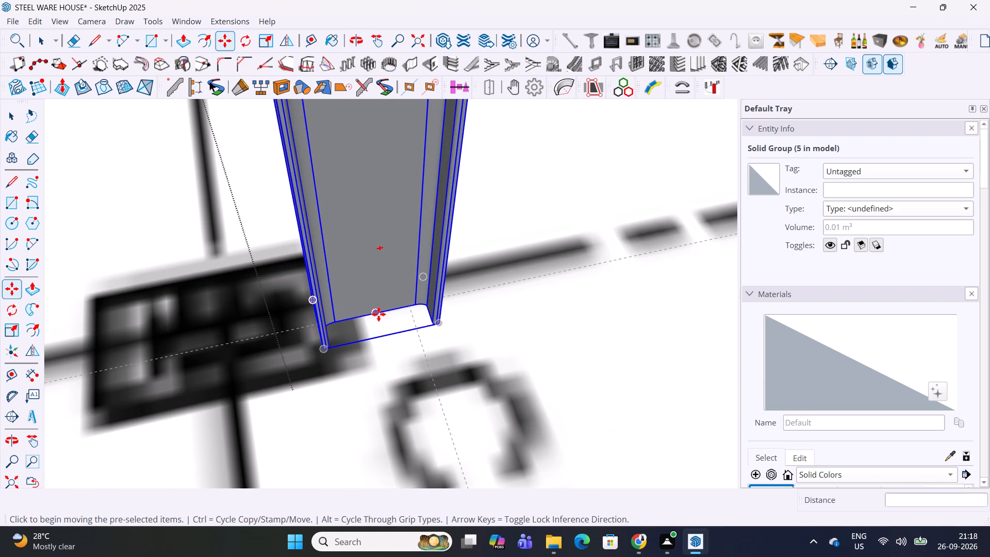
{"action": "left_click", "coordinate": [378, 314]}
{"action": "left_click", "coordinate": [409, 308]}
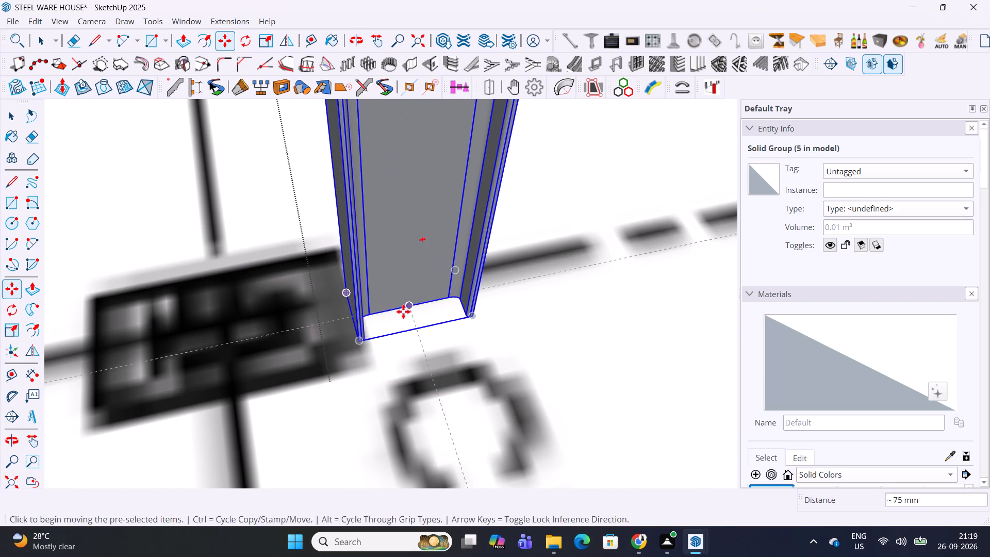
{"action": "middle_click_drag", "start_coordinate": [403, 312], "coordinate": [668, 15]}
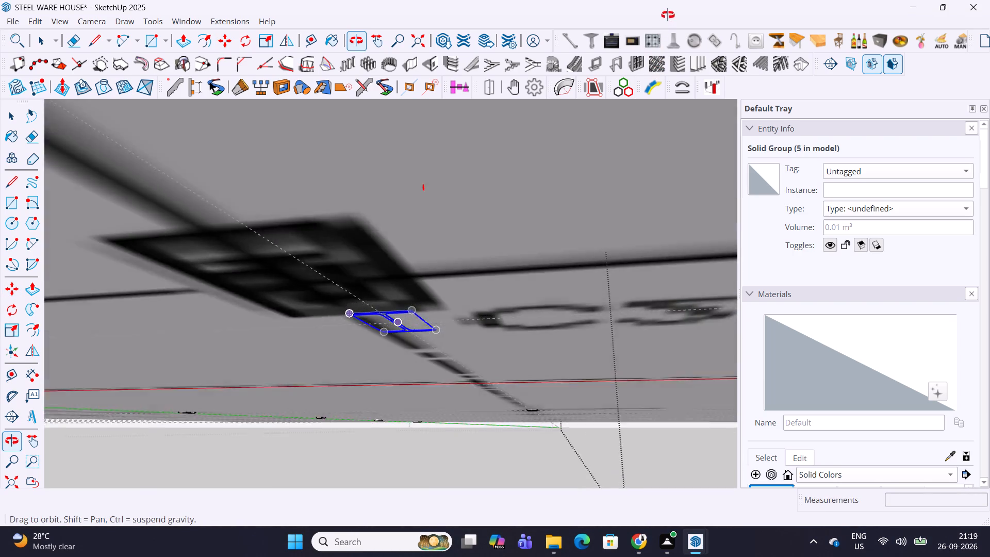
{"action": "middle_click_drag", "start_coordinate": [668, 15], "coordinate": [724, 8]}
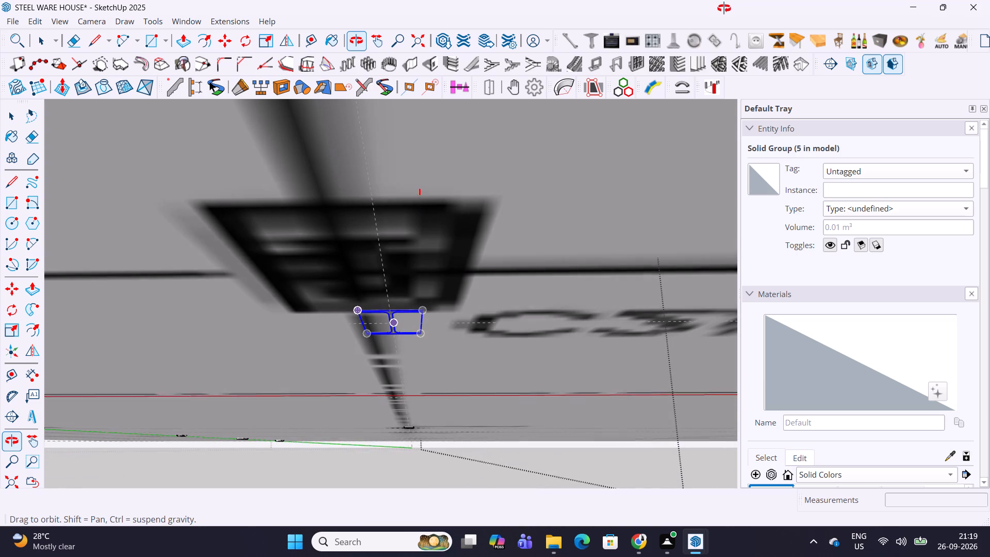
{"action": "middle_click_drag", "start_coordinate": [724, 8], "coordinate": [729, 6]}
{"action": "scroll", "coordinate": [426, 361], "scroll_direction": "up", "scroll_amount": 3}
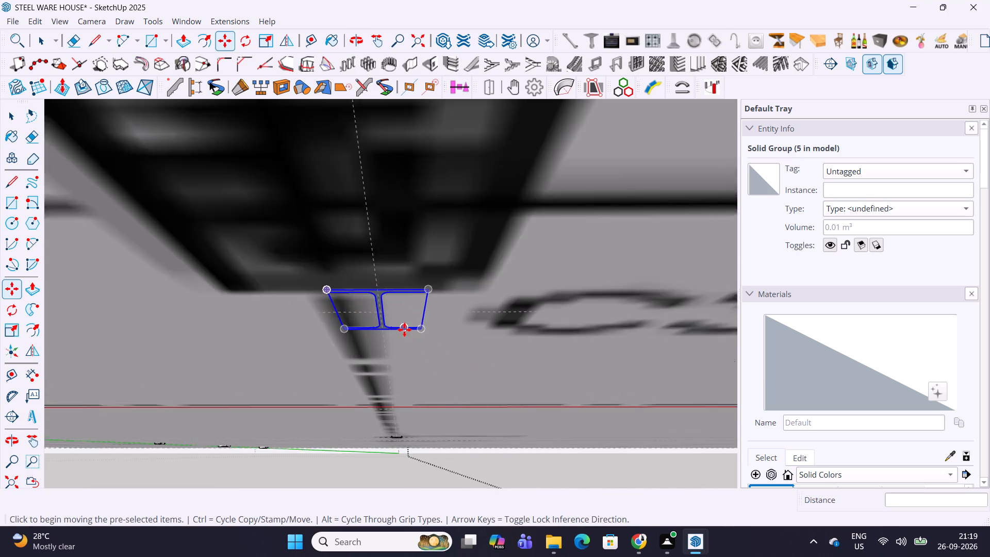
{"action": "scroll", "coordinate": [404, 330], "scroll_direction": "up", "scroll_amount": 2}
{"action": "scroll", "coordinate": [404, 329], "scroll_direction": "down", "scroll_amount": 16}
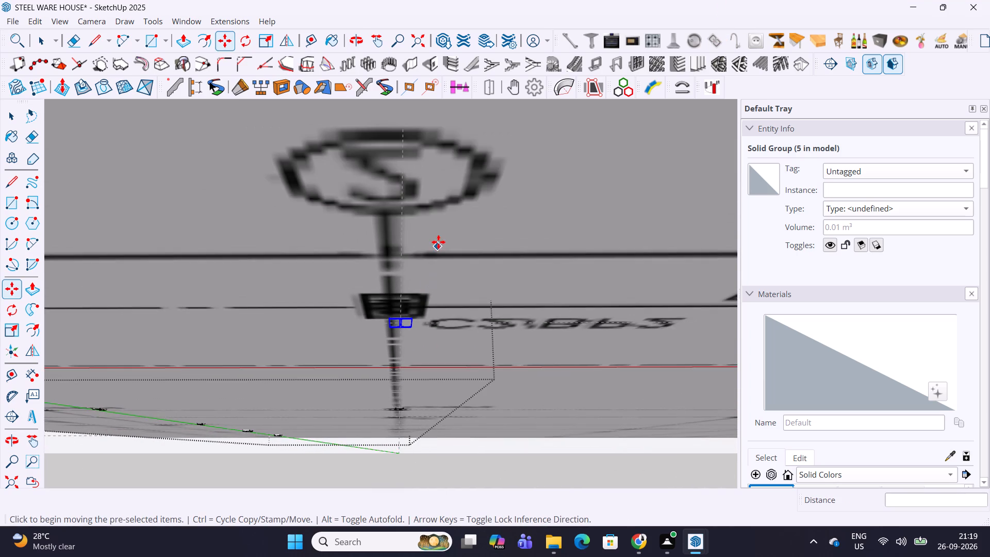
Examine the C1/BP1 column symbol and its offset at grid lines 2 and E, in the model and in the framing layout PDF in Chrome.
{"action": "middle_click_drag", "start_coordinate": [438, 242], "coordinate": [410, 483]}
{"action": "scroll", "coordinate": [442, 341], "scroll_direction": "down", "scroll_amount": 2}
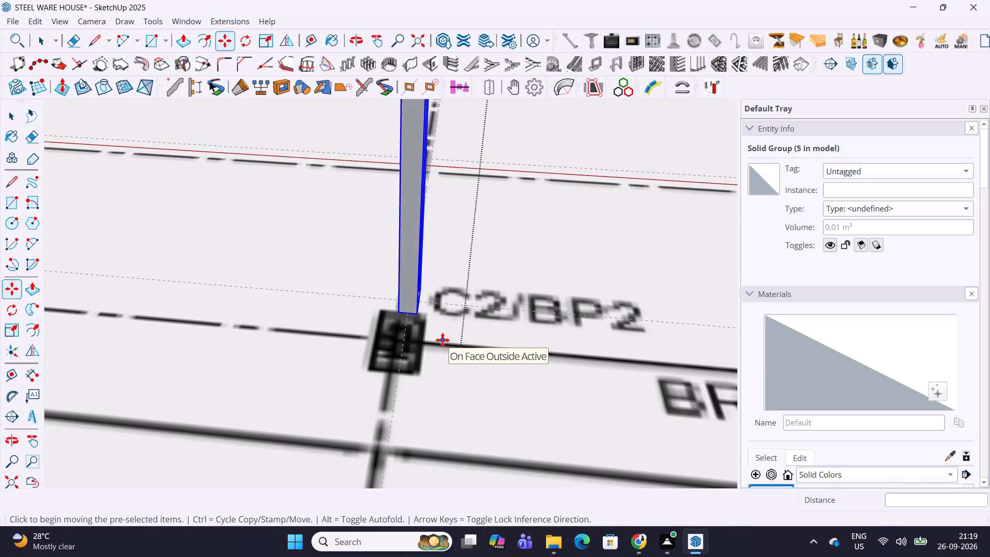
{"action": "scroll", "coordinate": [447, 303], "scroll_direction": "down", "scroll_amount": 6}
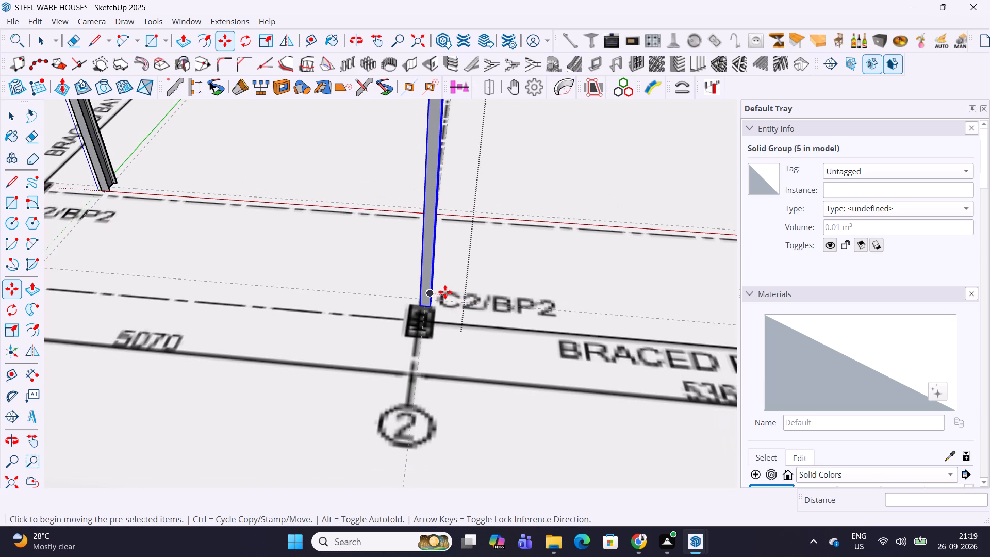
{"action": "scroll", "coordinate": [443, 288], "scroll_direction": "down", "scroll_amount": 4}
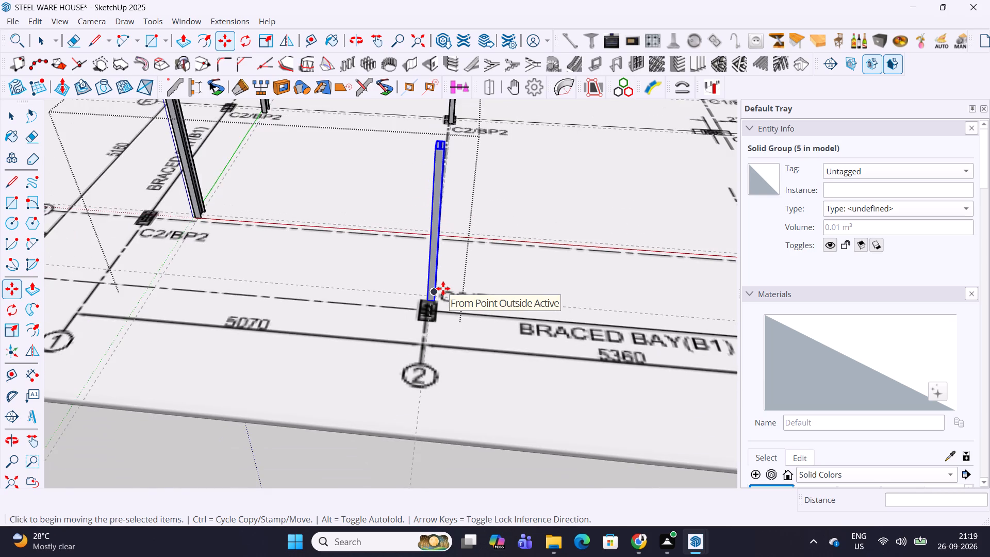
{"action": "scroll", "coordinate": [443, 288], "scroll_direction": "down", "scroll_amount": 10}
{"action": "middle_click_drag", "start_coordinate": [471, 224], "coordinate": [449, 388]}
{"action": "scroll", "coordinate": [433, 336], "scroll_direction": "up", "scroll_amount": 9}
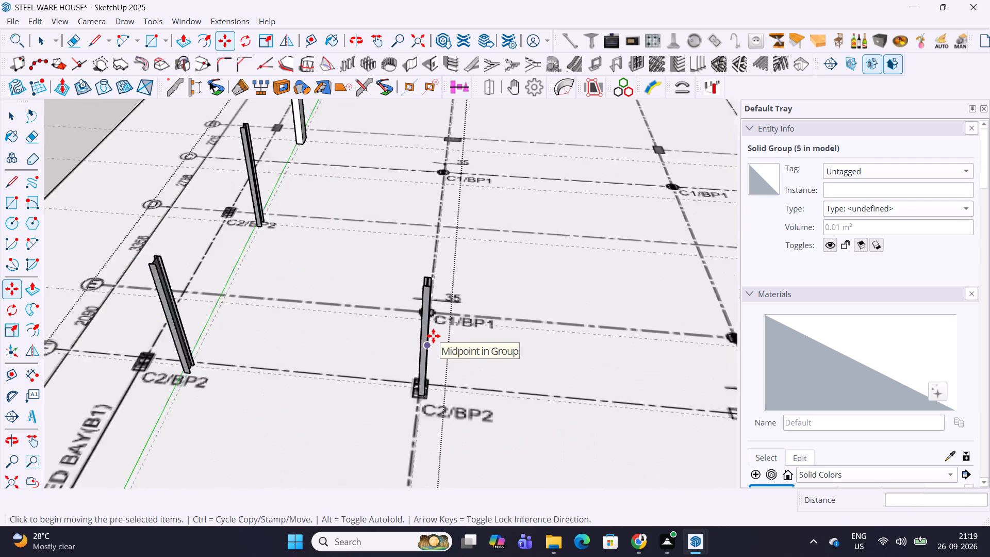
{"action": "scroll", "coordinate": [433, 336], "scroll_direction": "up", "scroll_amount": 2}
{"action": "scroll", "coordinate": [428, 399], "scroll_direction": "up", "scroll_amount": 3}
{"action": "middle_click_drag", "start_coordinate": [446, 309], "coordinate": [456, 404]}
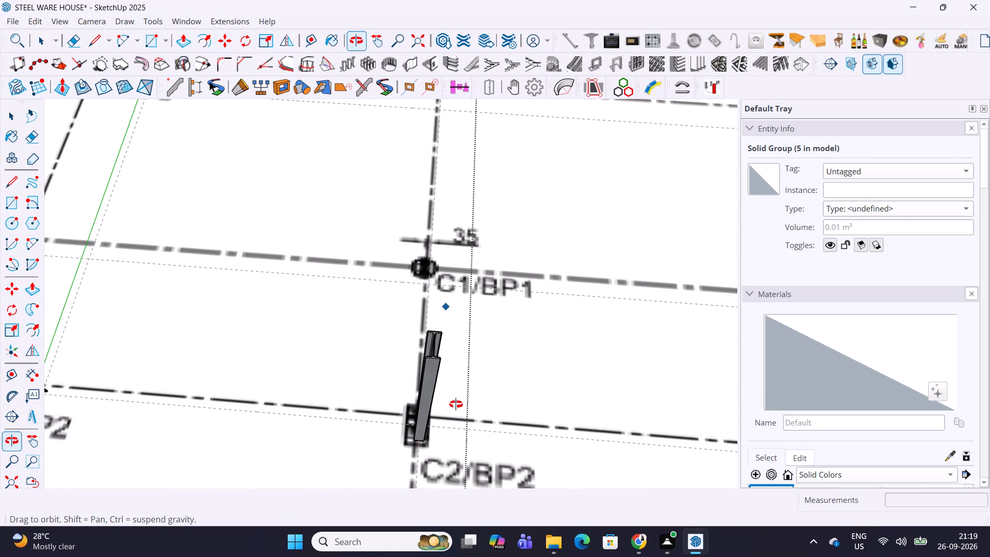
{"action": "middle_click_drag", "start_coordinate": [456, 404], "coordinate": [474, 467]}
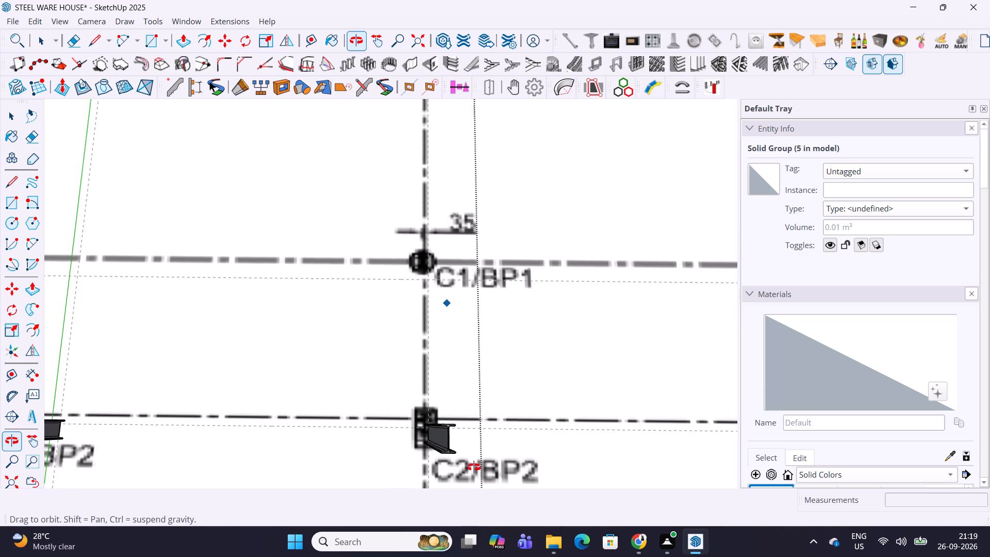
{"action": "middle_click_drag", "start_coordinate": [474, 467], "coordinate": [470, 403]}
{"action": "scroll", "coordinate": [462, 298], "scroll_direction": "up", "scroll_amount": 3}
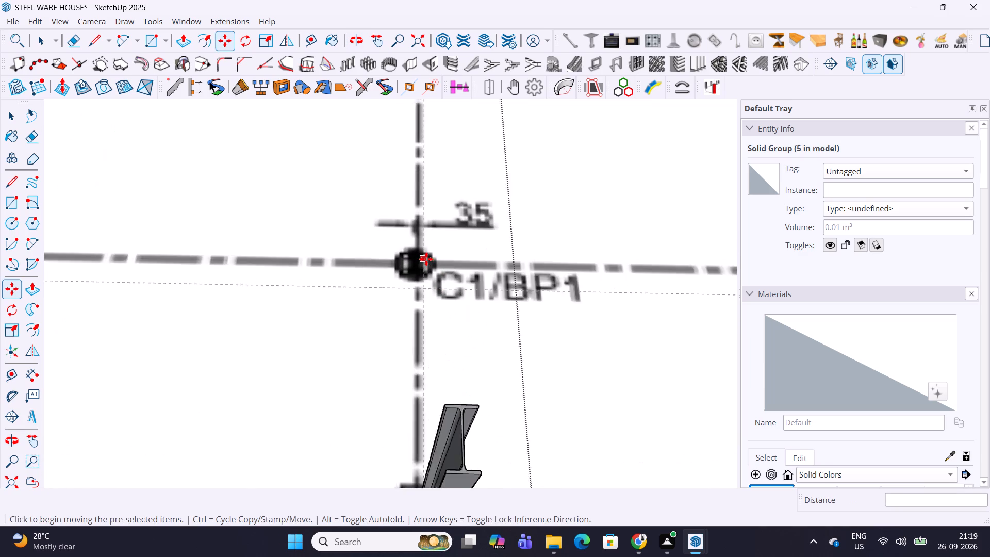
{"action": "scroll", "coordinate": [426, 259], "scroll_direction": "up", "scroll_amount": 7}
{"action": "scroll", "coordinate": [426, 259], "scroll_direction": "down", "scroll_amount": 10}
{"action": "middle_click_drag", "start_coordinate": [464, 314], "coordinate": [460, 320], "text": "shift"}
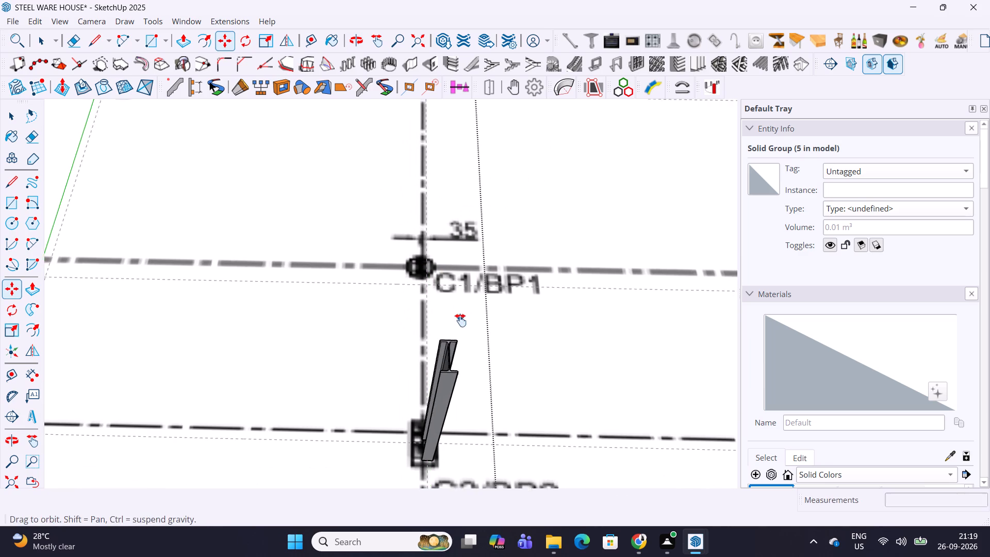
{"action": "middle_click_drag", "start_coordinate": [460, 320], "coordinate": [453, 336], "text": "shift"}
{"action": "scroll", "coordinate": [428, 298], "scroll_direction": "up", "scroll_amount": 3}
{"action": "scroll", "coordinate": [428, 297], "scroll_direction": "down", "scroll_amount": 10}
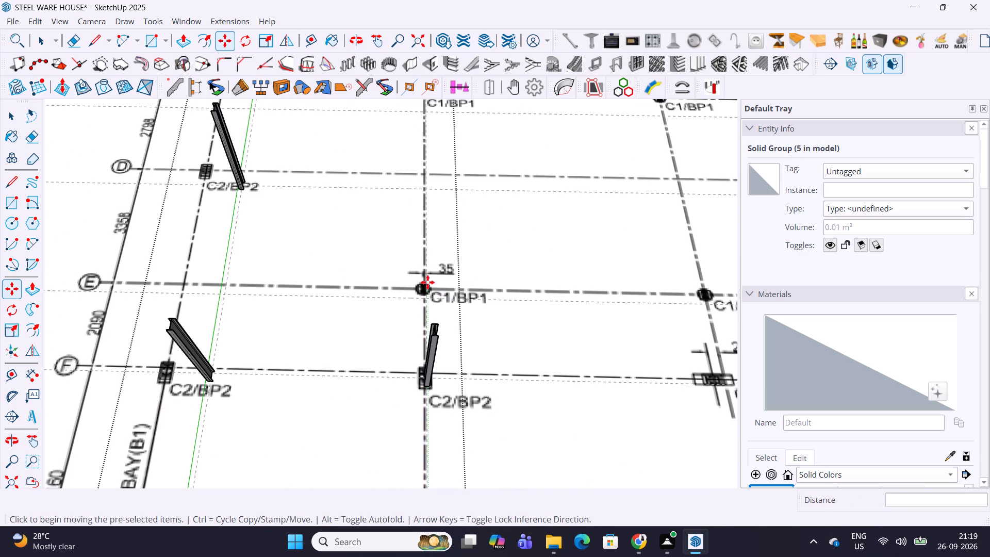
{"action": "middle_click_drag", "start_coordinate": [426, 274], "coordinate": [431, 309]}
{"action": "middle_click_drag", "start_coordinate": [384, 341], "coordinate": [377, 386]}
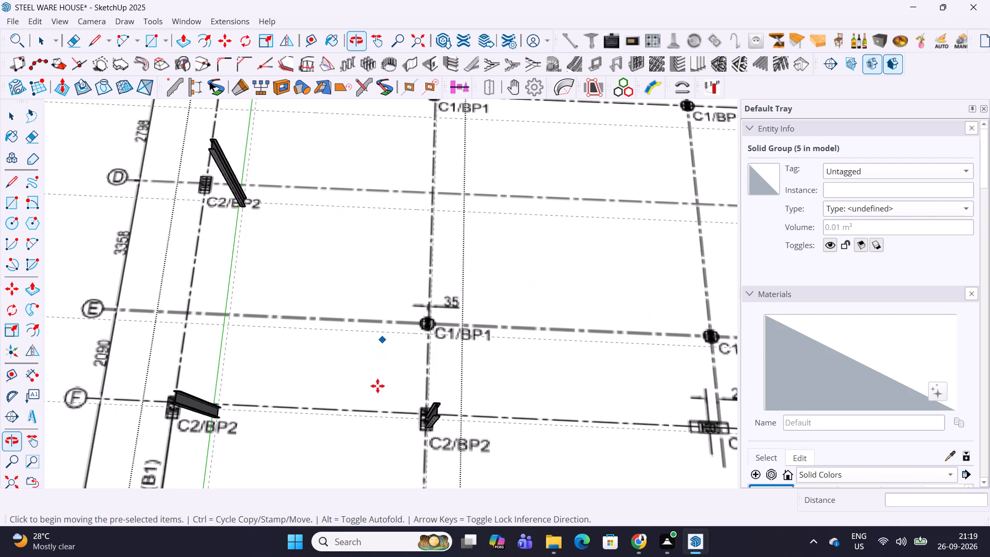
{"action": "scroll", "coordinate": [456, 335], "scroll_direction": "up", "scroll_amount": 10}
{"action": "middle_click_drag", "start_coordinate": [424, 367], "coordinate": [411, 217], "text": "shift"}
{"action": "middle_click_drag", "start_coordinate": [410, 362], "coordinate": [320, 323]}
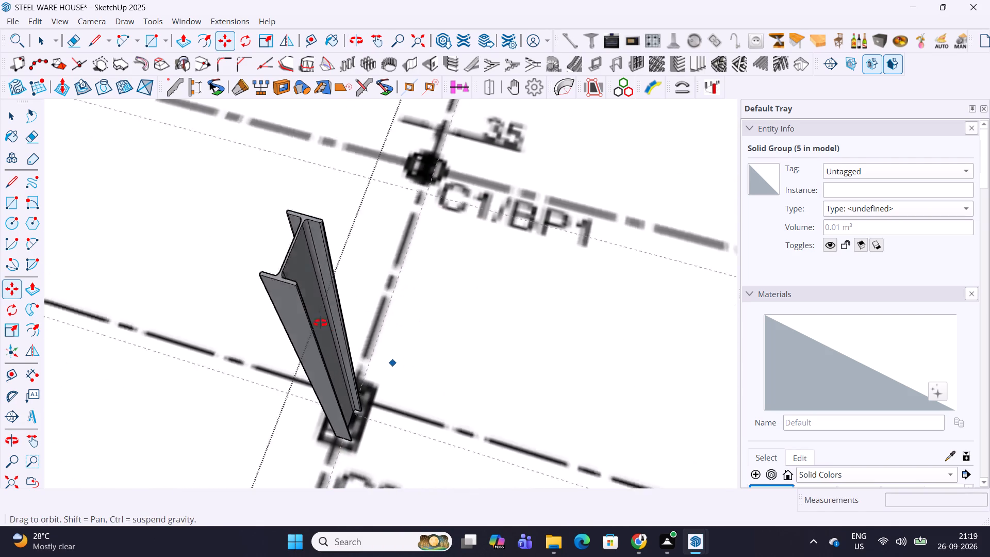
{"action": "middle_click_drag", "start_coordinate": [320, 323], "coordinate": [265, 303]}
{"action": "key", "text": "space"}
{"action": "left_click", "coordinate": [299, 372]}
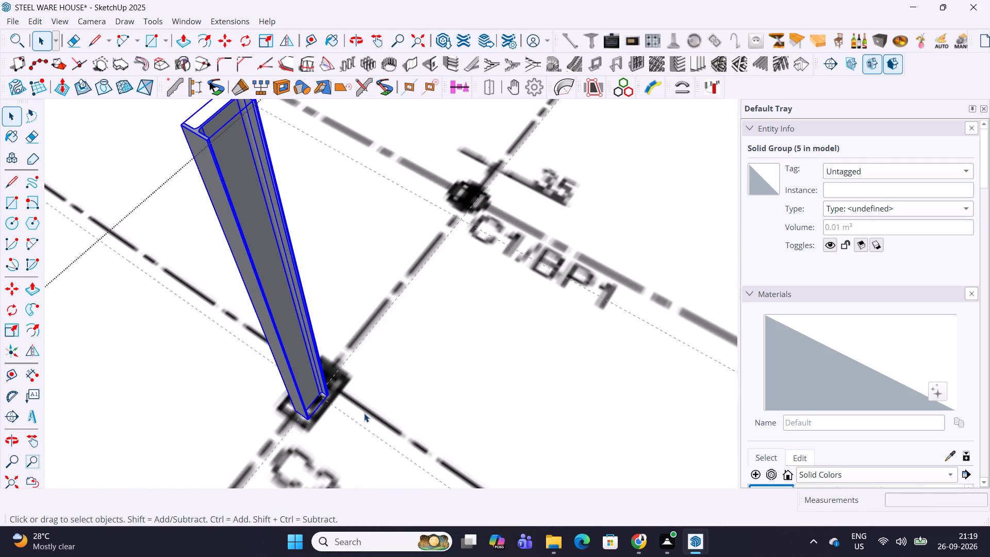
{"action": "scroll", "coordinate": [436, 352], "scroll_direction": "down", "scroll_amount": 5}
{"action": "middle_click_drag", "start_coordinate": [517, 319], "coordinate": [381, 335]}
{"action": "scroll", "coordinate": [523, 280], "scroll_direction": "up", "scroll_amount": 5}
{"action": "left_click", "coordinate": [455, 244]}
{"action": "scroll", "coordinate": [467, 284], "scroll_direction": "up", "scroll_amount": 5}
{"action": "scroll", "coordinate": [467, 286], "scroll_direction": "down", "scroll_amount": 5}
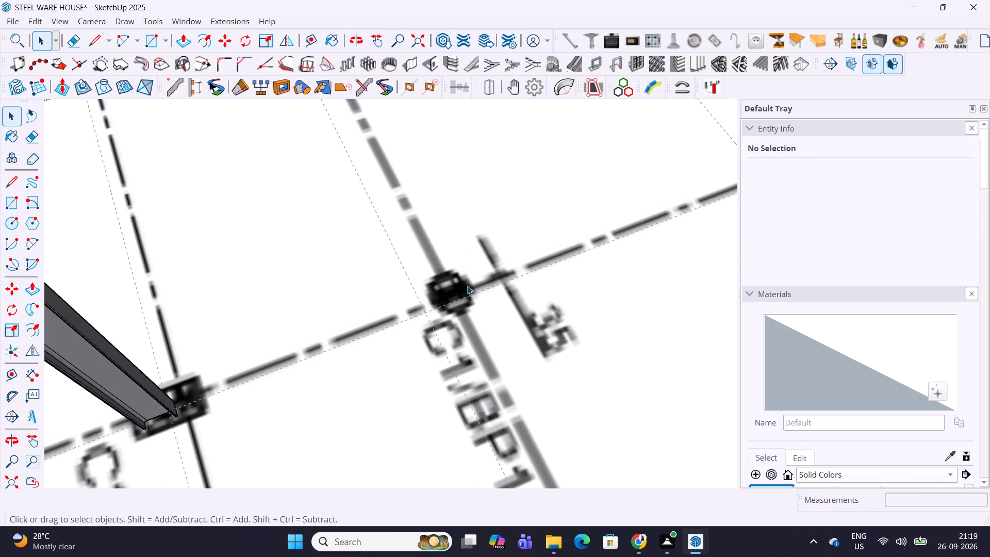
{"action": "scroll", "coordinate": [475, 304], "scroll_direction": "down", "scroll_amount": 6}
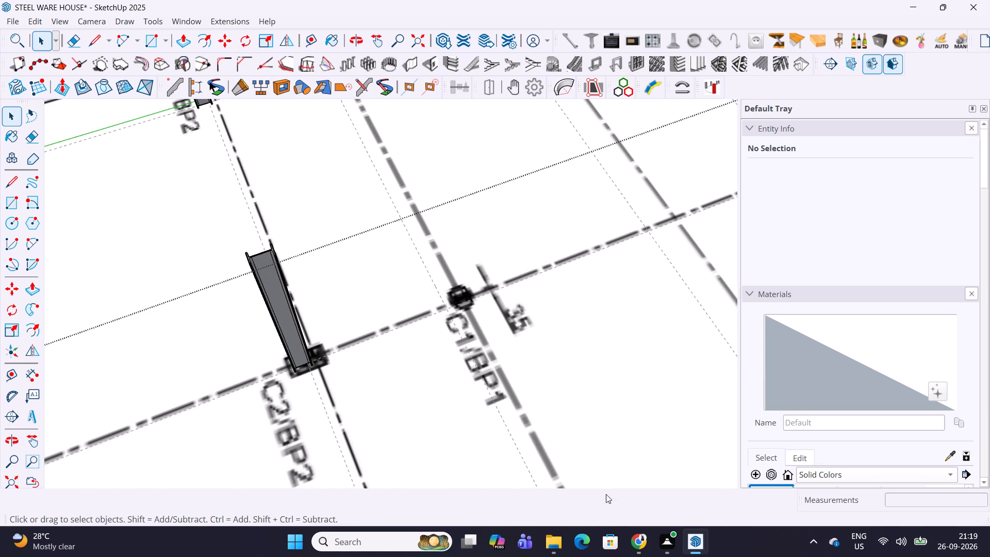
{"action": "left_click", "coordinate": [634, 542]}
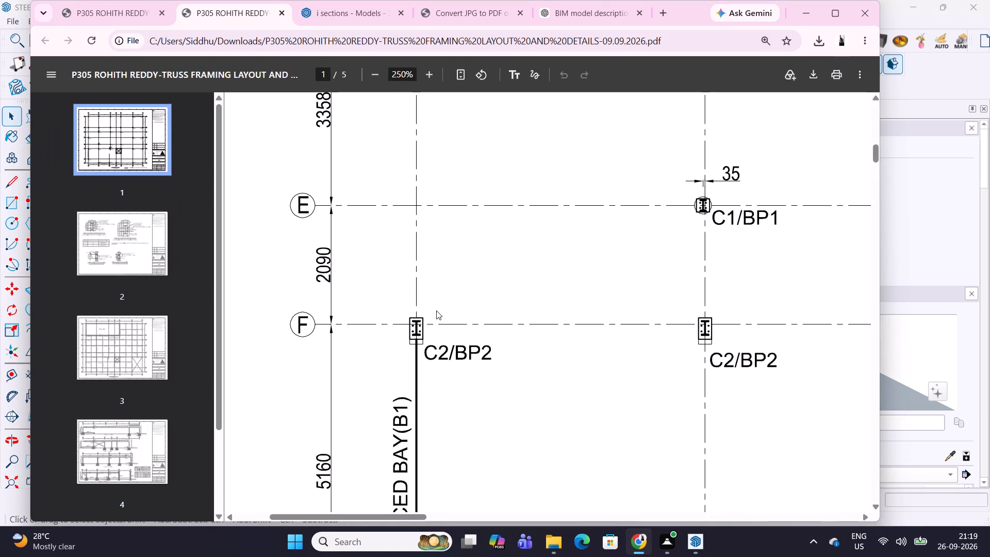
{"action": "scroll", "coordinate": [671, 288], "scroll_direction": "up", "scroll_amount": 2}
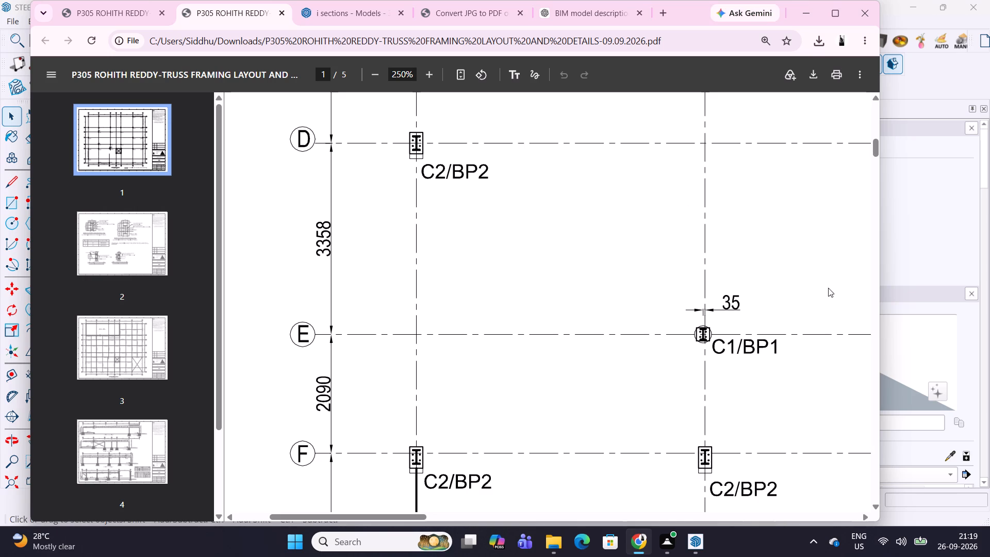
{"action": "left_click", "coordinate": [795, 13]}
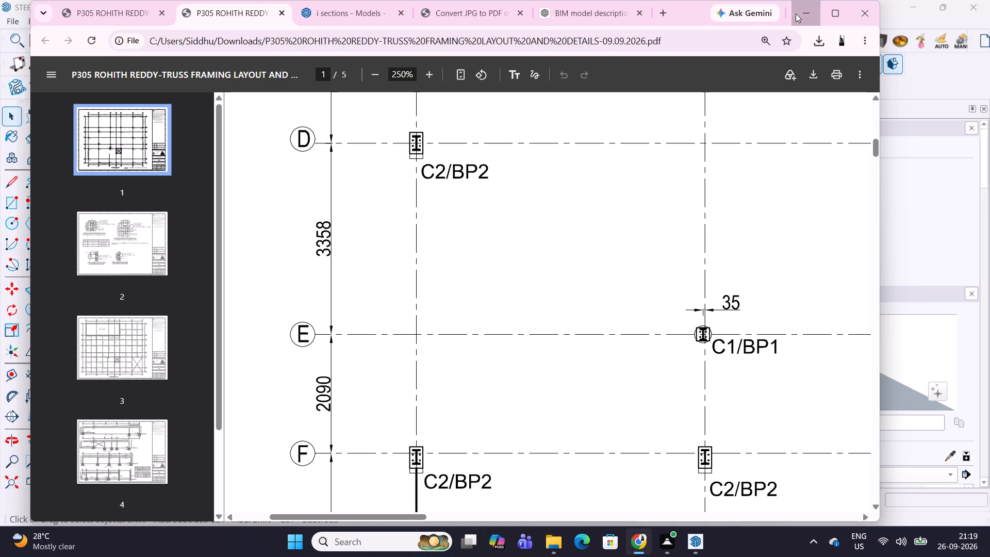
Copy the smaller standing I-section profile about 114 mm along the red axis, between the two source profiles.
{"action": "scroll", "coordinate": [589, 232], "scroll_direction": "down", "scroll_amount": 15}
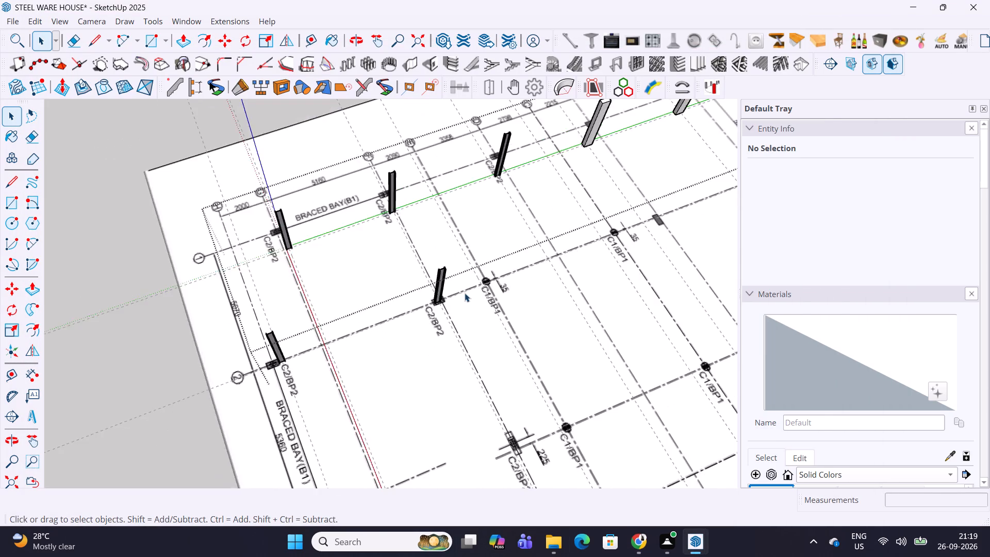
{"action": "scroll", "coordinate": [465, 293], "scroll_direction": "down", "scroll_amount": 4}
{"action": "middle_click_drag", "start_coordinate": [224, 132], "coordinate": [377, 291], "text": "shift"}
{"action": "scroll", "coordinate": [446, 318], "scroll_direction": "up", "scroll_amount": 5}
{"action": "key", "text": "Escape"}
{"action": "scroll", "coordinate": [450, 327], "scroll_direction": "up", "scroll_amount": 13}
{"action": "key", "text": "Escape"}
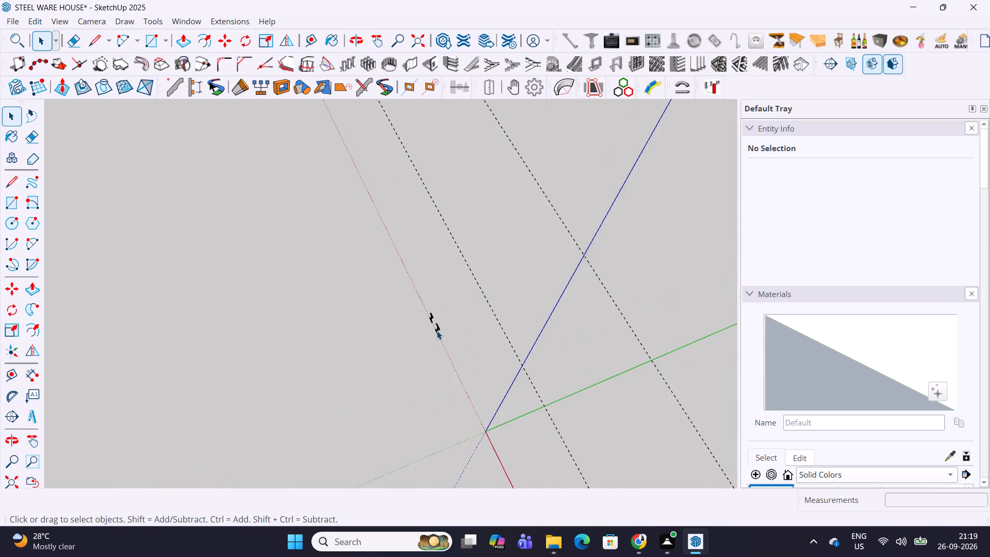
{"action": "scroll", "coordinate": [437, 331], "scroll_direction": "up", "scroll_amount": 20}
{"action": "scroll", "coordinate": [437, 331], "scroll_direction": "up", "scroll_amount": 9}
{"action": "middle_click_drag", "start_coordinate": [431, 325], "coordinate": [599, 235]}
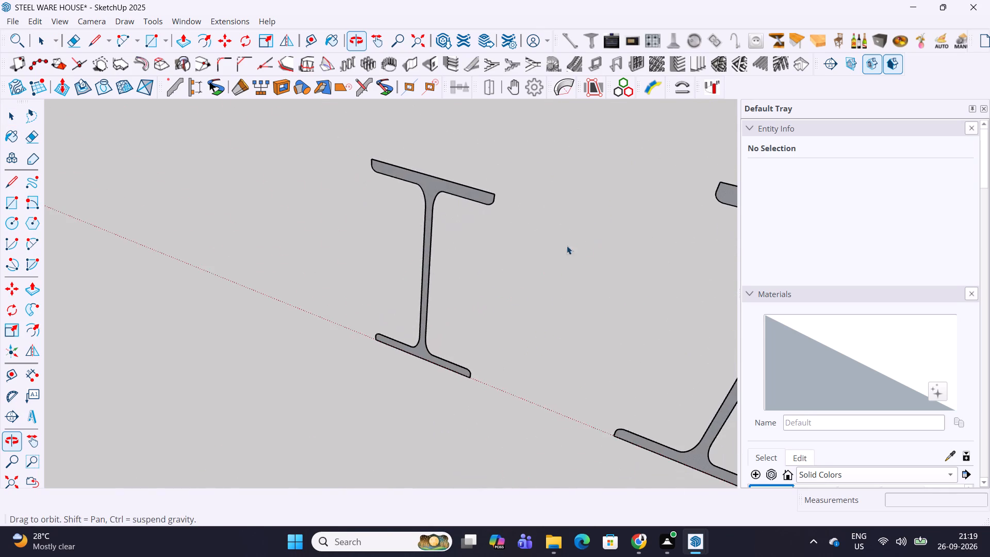
{"action": "scroll", "coordinate": [397, 363], "scroll_direction": "up", "scroll_amount": 3}
{"action": "double_click", "coordinate": [431, 349]}
{"action": "key", "text": "ctrl+c"}
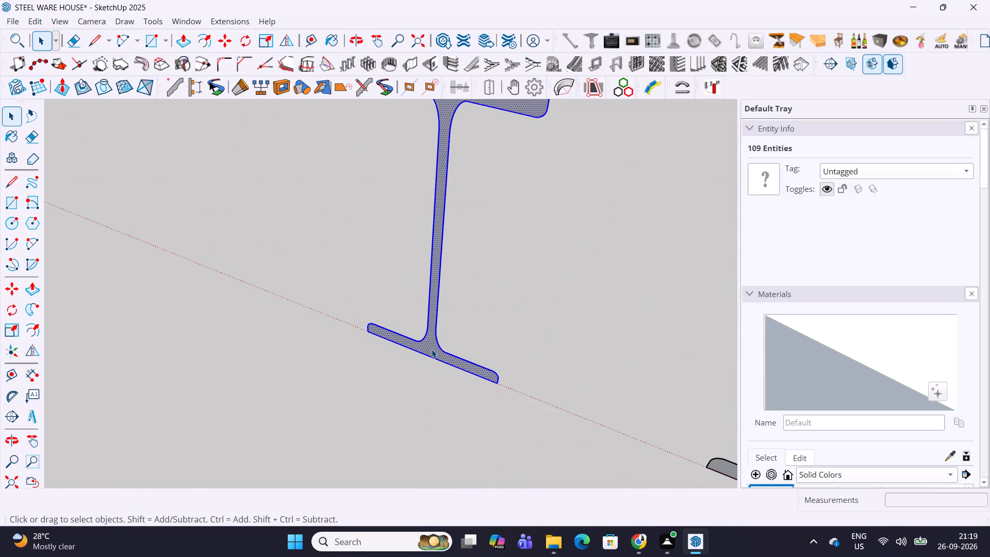
{"action": "scroll", "coordinate": [432, 349], "scroll_direction": "down", "scroll_amount": 2}
{"action": "key", "text": "Escape"}
{"action": "scroll", "coordinate": [433, 349], "scroll_direction": "up", "scroll_amount": 4}
{"action": "left_click", "coordinate": [433, 349]}
{"action": "middle_click_drag", "start_coordinate": [433, 349], "coordinate": [399, 343]}
{"action": "double_click", "coordinate": [422, 347]}
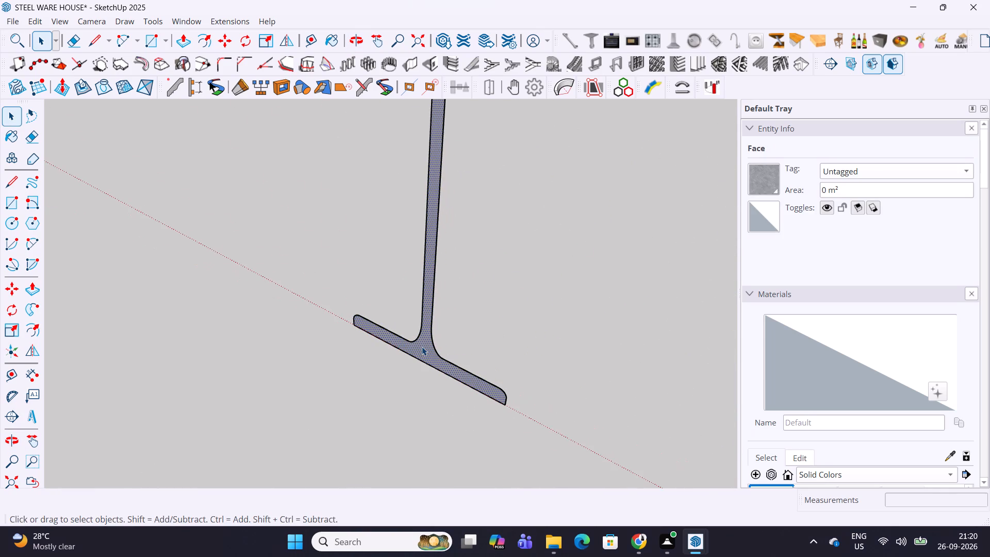
{"action": "key", "text": "m"}
{"action": "left_click", "coordinate": [506, 406]}
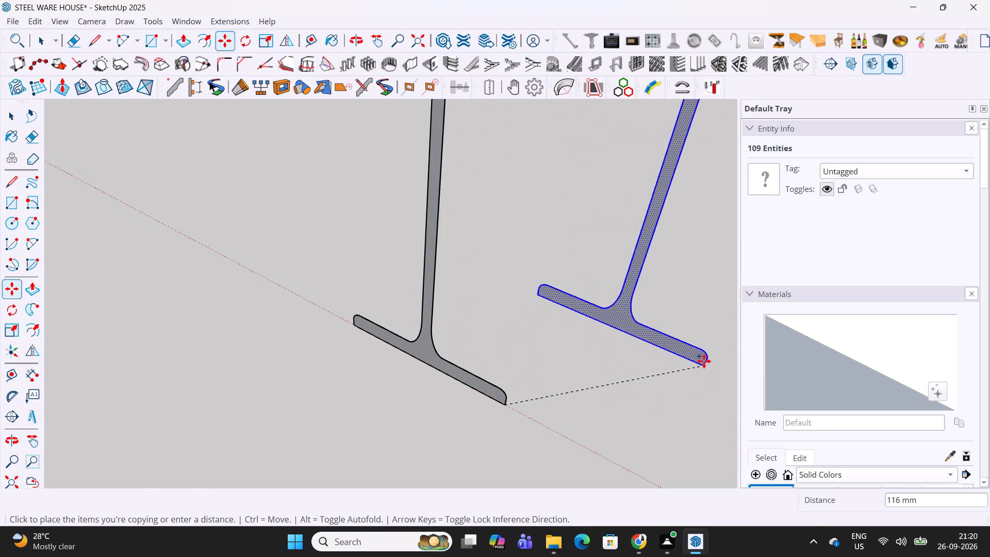
{"action": "scroll", "coordinate": [704, 361], "scroll_direction": "down", "scroll_amount": 7}
{"action": "middle_click_drag", "start_coordinate": [702, 358], "coordinate": [393, 312], "text": "shift"}
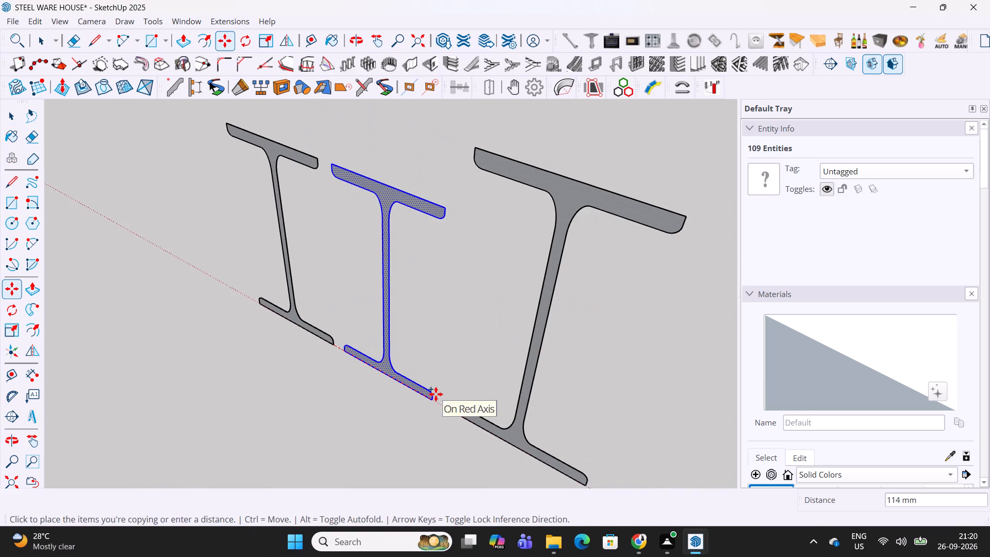
{"action": "left_click", "coordinate": [436, 394]}
Rotate the copied I-section profile 90 degrees about the red axis, pivoting on its bottom flange corner.
{"action": "scroll", "coordinate": [436, 394], "scroll_direction": "up", "scroll_amount": 5}
{"action": "key", "text": "q"}
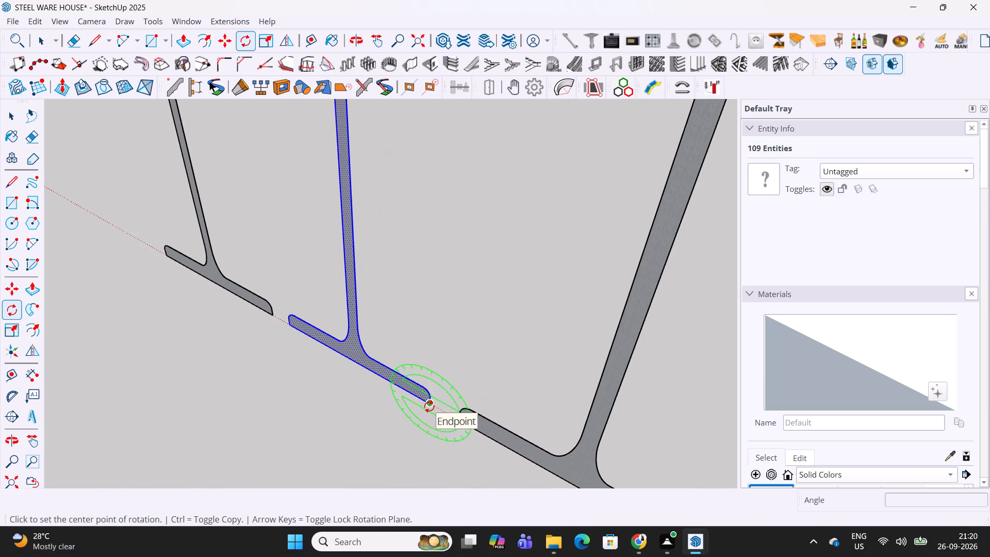
{"action": "key", "text": "Right"}
{"action": "left_click", "coordinate": [429, 406]}
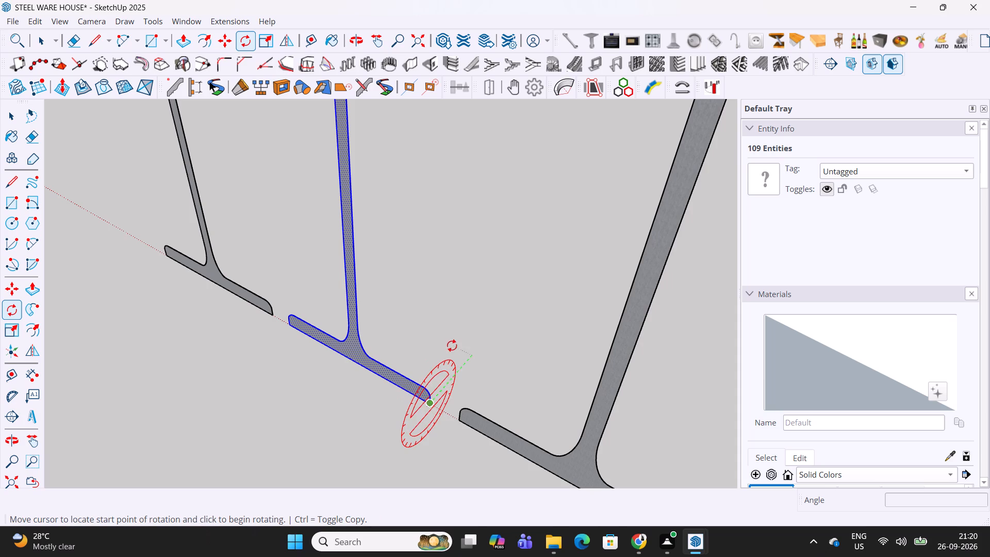
{"action": "left_click", "coordinate": [439, 336]}
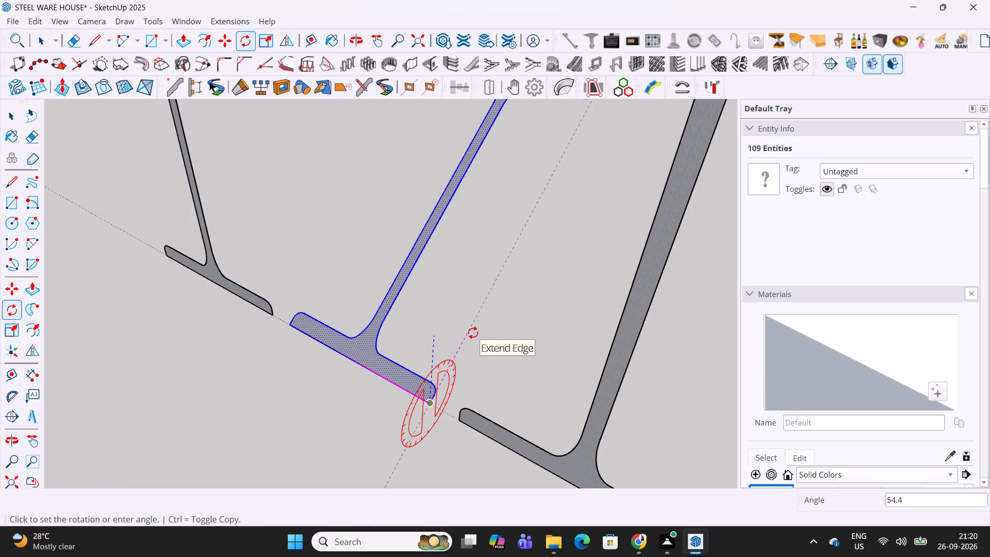
{"action": "type", "text": "90"}
{"action": "key", "text": "Return"}
Move the flat profile by its flange midpoint to the guide crossing beside the C1/BP1 symbol at grid lines 2 and E.
{"action": "key", "text": "m"}
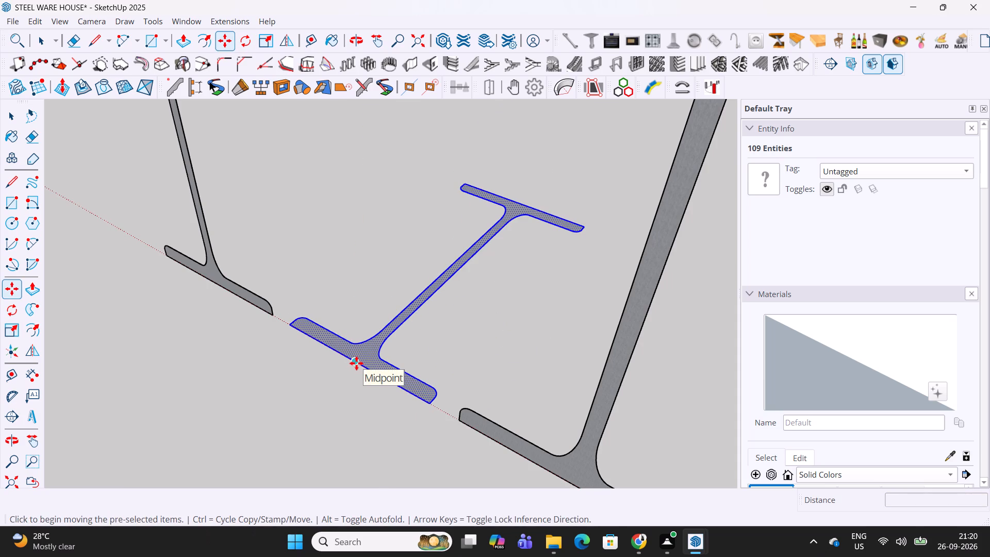
{"action": "left_click", "coordinate": [356, 363]}
{"action": "scroll", "coordinate": [441, 273], "scroll_direction": "down", "scroll_amount": 20}
{"action": "scroll", "coordinate": [441, 273], "scroll_direction": "down", "scroll_amount": 14}
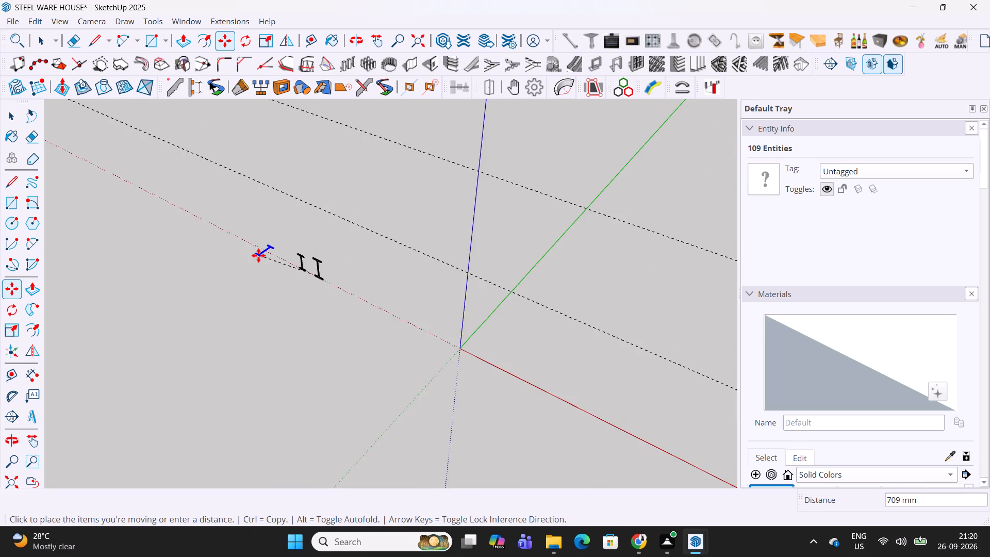
{"action": "scroll", "coordinate": [258, 255], "scroll_direction": "down", "scroll_amount": 11}
{"action": "middle_click_drag", "start_coordinate": [605, 271], "coordinate": [114, 208], "text": "shift"}
{"action": "middle_click_drag", "start_coordinate": [398, 242], "coordinate": [303, 336], "text": "shift"}
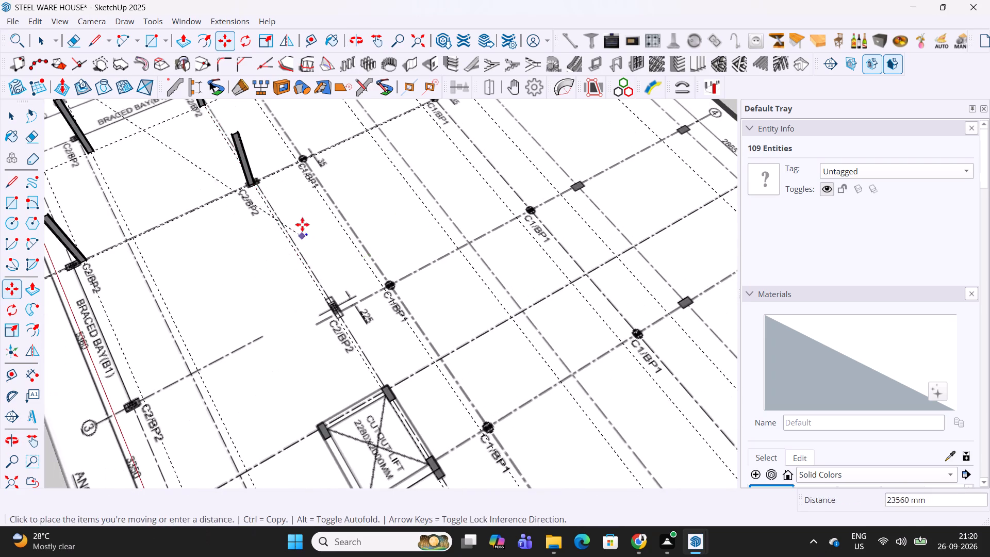
{"action": "middle_click_drag", "start_coordinate": [303, 225], "coordinate": [367, 363], "text": "shift"}
{"action": "scroll", "coordinate": [370, 290], "scroll_direction": "up", "scroll_amount": 20}
{"action": "scroll", "coordinate": [370, 290], "scroll_direction": "up", "scroll_amount": 4}
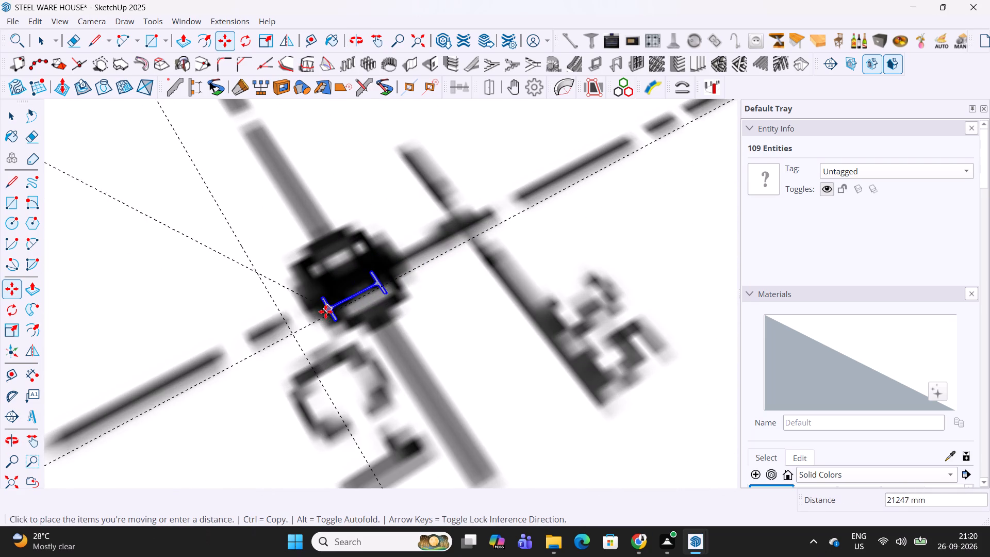
{"action": "left_click", "coordinate": [293, 334]}
Shift the profile about 100 mm along grid line 2 so its web midpoint sits on the grid E guide.
{"action": "scroll", "coordinate": [307, 324], "scroll_direction": "up", "scroll_amount": 12}
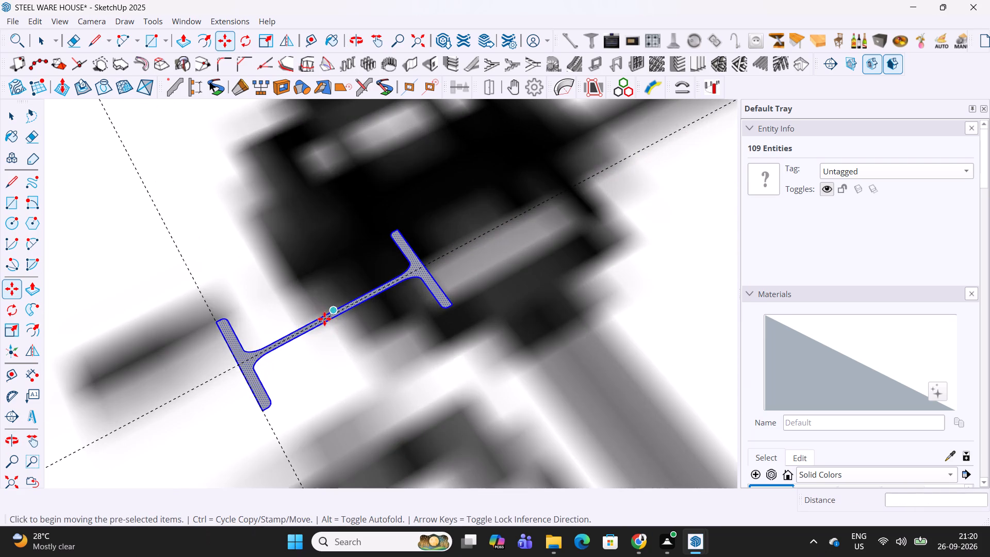
{"action": "scroll", "coordinate": [335, 320], "scroll_direction": "up", "scroll_amount": 3}
{"action": "left_click", "coordinate": [339, 315]}
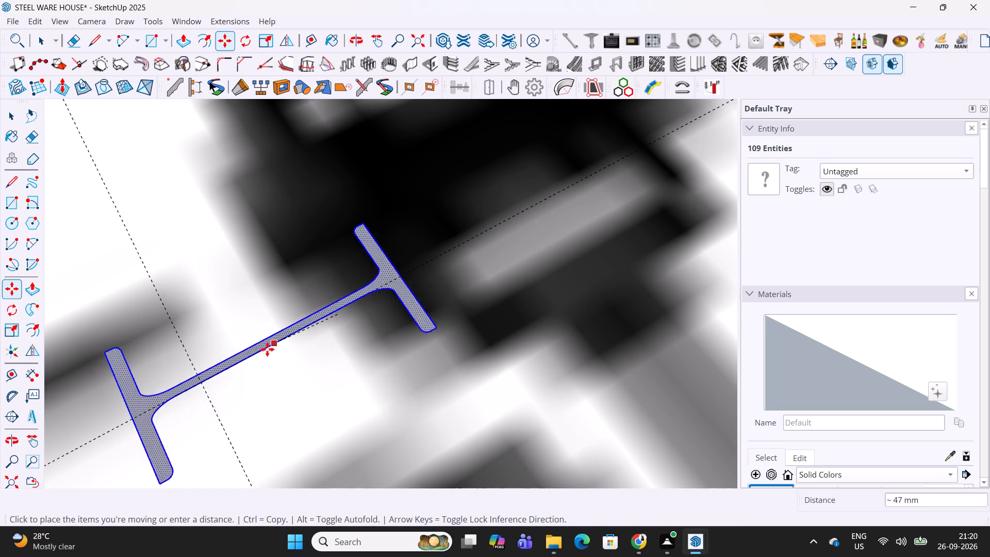
{"action": "left_click", "coordinate": [201, 388]}
Check the C1/BP1 offset in the framing layout PDF in Chrome and move the profile 35 mm off the grid line 2 guide, toward grid line 1.
{"action": "scroll", "coordinate": [344, 338], "scroll_direction": "down", "scroll_amount": 19}
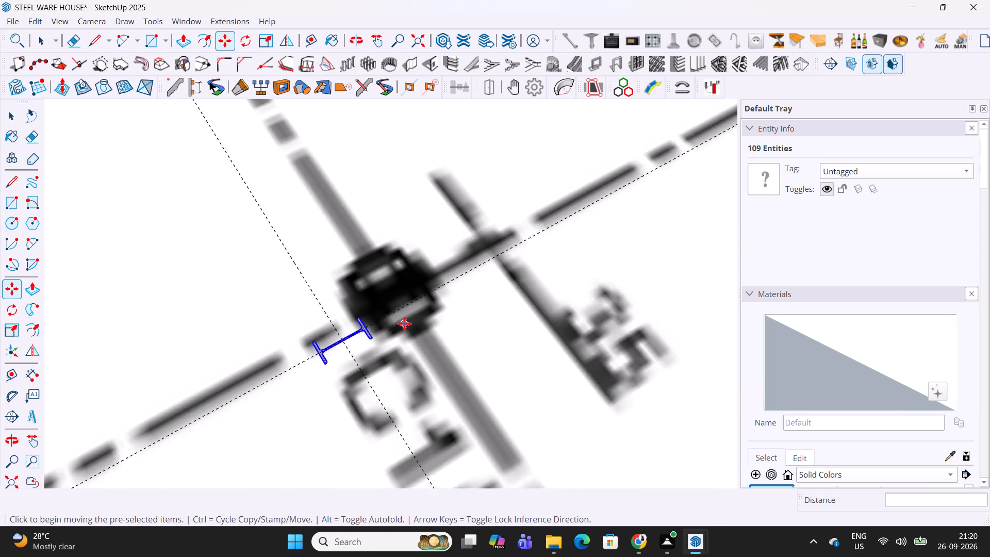
{"action": "scroll", "coordinate": [404, 323], "scroll_direction": "down", "scroll_amount": 2}
{"action": "middle_click_drag", "start_coordinate": [335, 325], "coordinate": [598, 351]}
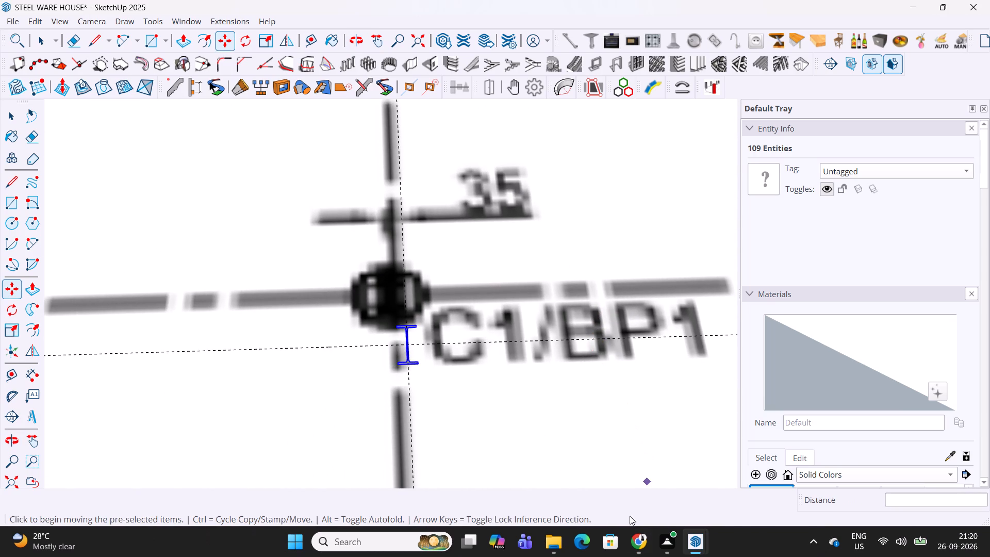
{"action": "left_click", "coordinate": [635, 537]}
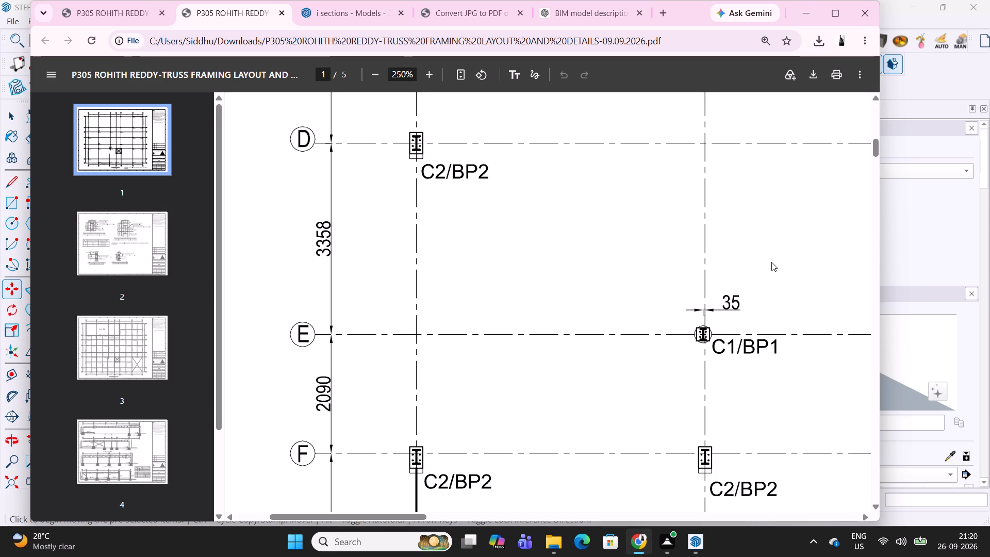
{"action": "left_click", "coordinate": [808, 17]}
{"action": "scroll", "coordinate": [414, 369], "scroll_direction": "up", "scroll_amount": 10}
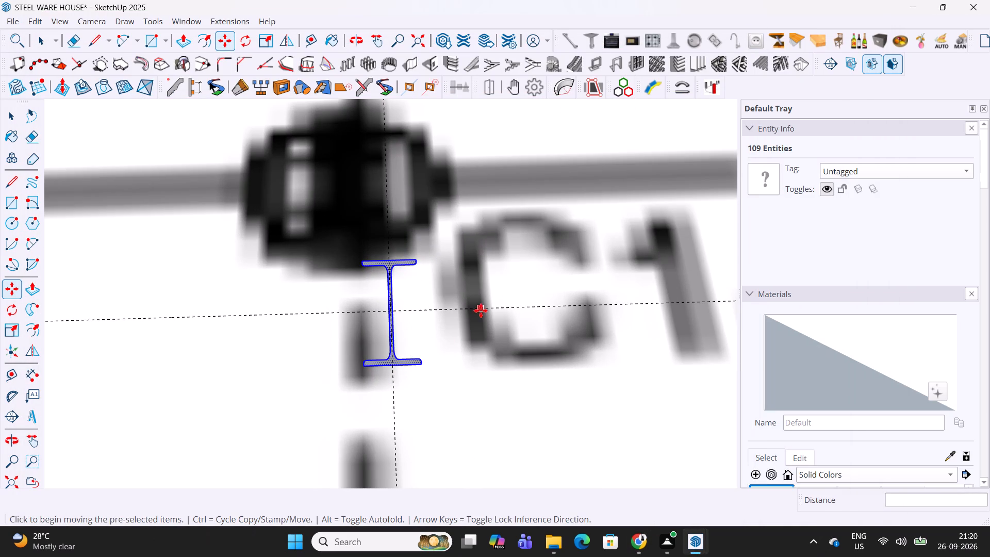
{"action": "left_click", "coordinate": [506, 318]}
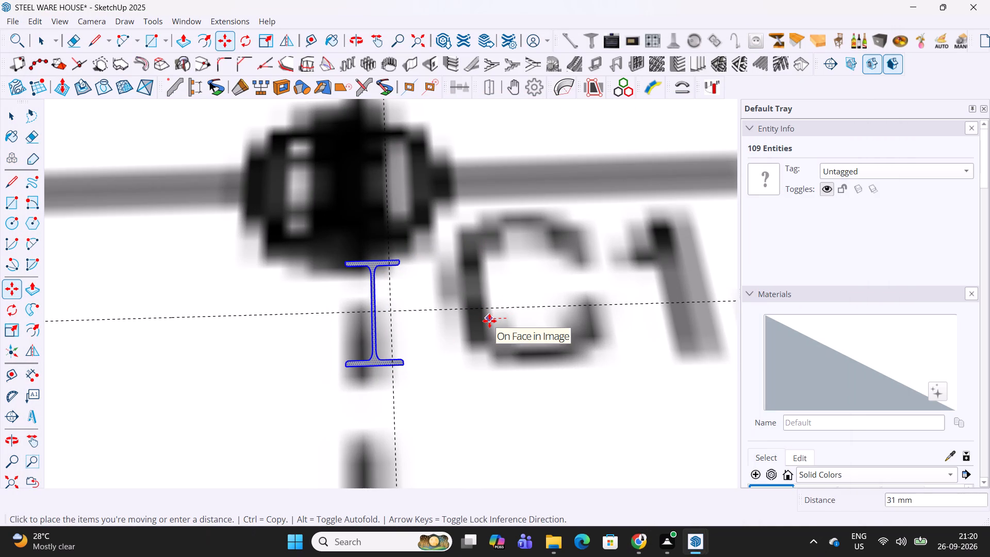
{"action": "type", "text": "35"}
{"action": "key", "text": "Return"}
Extrude the C1/BP1 I-section profile 3000 mm upward with Push/Pull.
{"action": "key", "text": "p"}
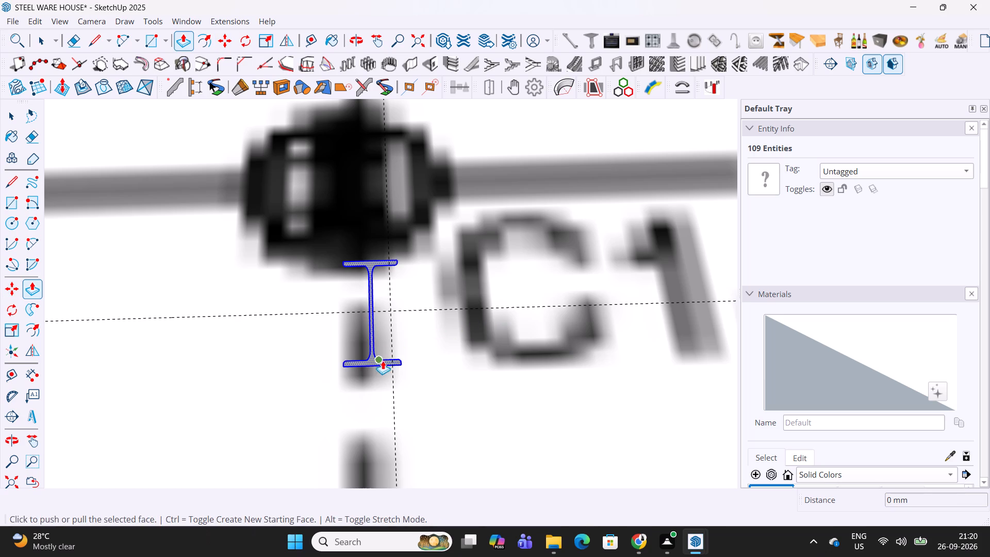
{"action": "scroll", "coordinate": [381, 363], "scroll_direction": "up", "scroll_amount": 4}
{"action": "key", "text": "Escape"}
{"action": "left_click", "coordinate": [372, 362]}
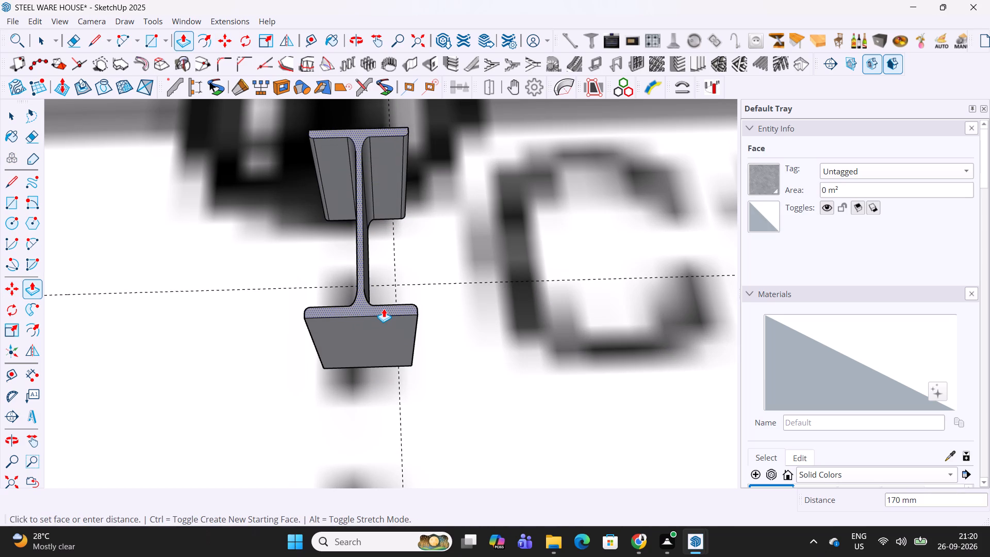
{"action": "type", "text": "300"}
{"action": "key", "text": "0"}
{"action": "key", "text": "Return"}
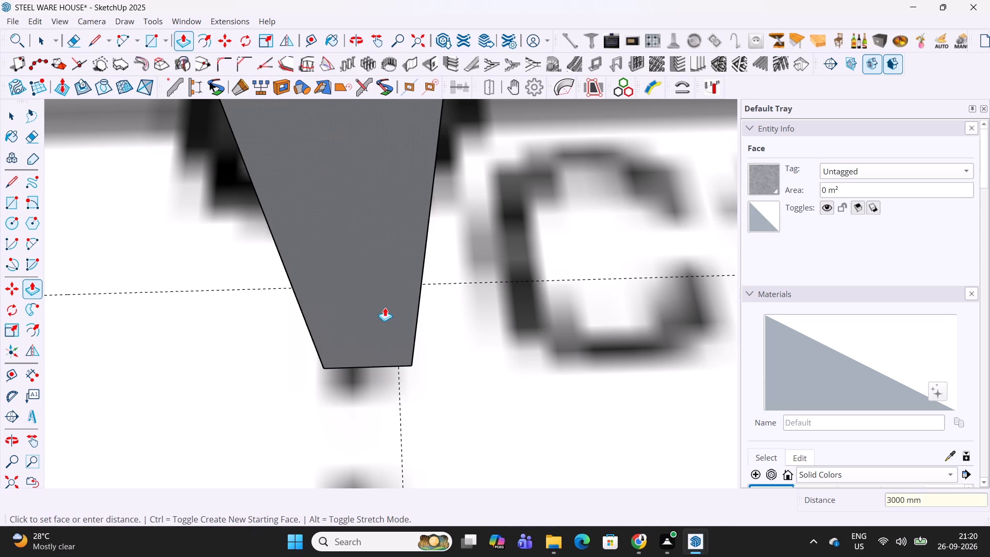
Select the whole extruded C1/BP1 column and make it a group.
{"action": "scroll", "coordinate": [385, 307], "scroll_direction": "down", "scroll_amount": 7}
{"action": "key", "text": "space"}
{"action": "triple_click", "coordinate": [385, 232]}
{"action": "double_click", "coordinate": [385, 232]}
{"action": "right_click", "coordinate": [385, 232]}
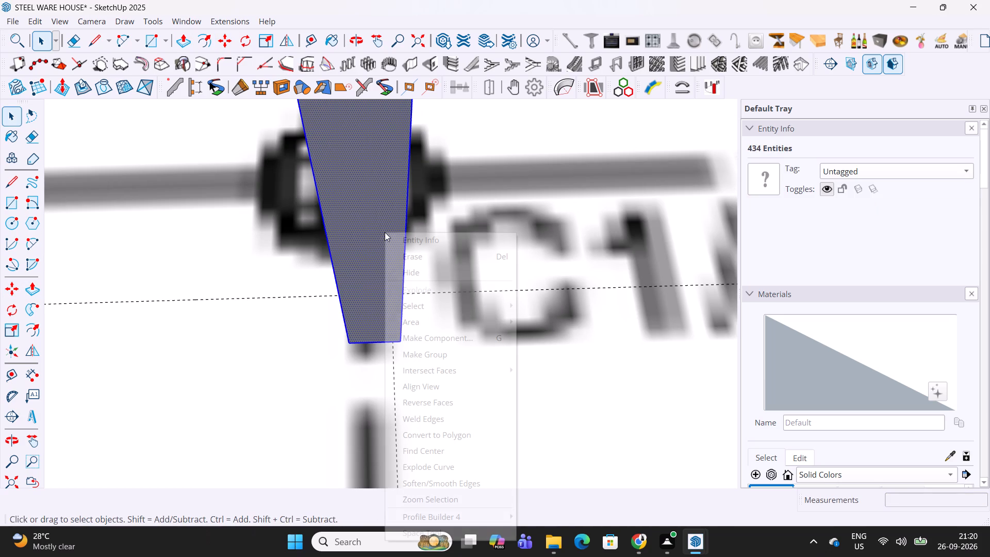
{"action": "left_click", "coordinate": [448, 350]}
{"action": "scroll", "coordinate": [485, 304], "scroll_direction": "down", "scroll_amount": 20}
{"action": "scroll", "coordinate": [485, 304], "scroll_direction": "down", "scroll_amount": 4}
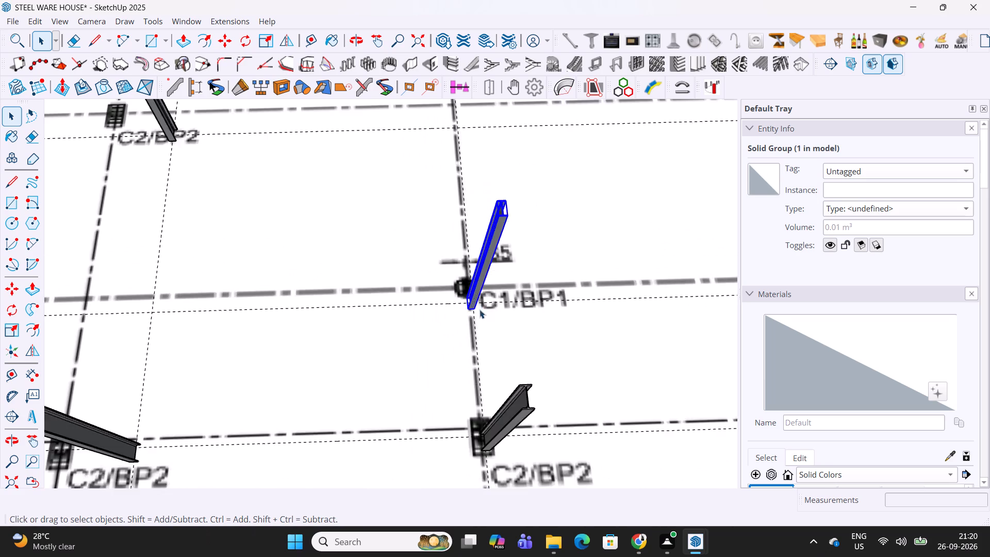
{"action": "scroll", "coordinate": [480, 309], "scroll_direction": "down", "scroll_amount": 12}
{"action": "middle_click_drag", "start_coordinate": [517, 241], "coordinate": [473, 336]}
{"action": "left_click", "coordinate": [227, 259]}
Copy the C1/BP1 column about 6156 mm along the green axis to the grid C guide on grid line 2, and check its placement.
{"action": "scroll", "coordinate": [414, 366], "scroll_direction": "up", "scroll_amount": 5}
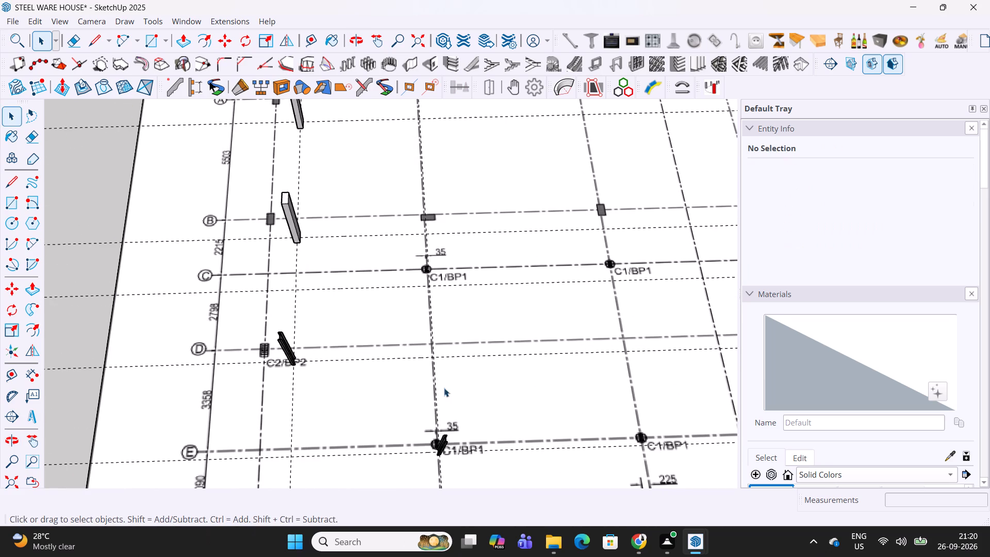
{"action": "middle_click_drag", "start_coordinate": [459, 402], "coordinate": [406, 382]}
{"action": "middle_click_drag", "start_coordinate": [405, 374], "coordinate": [474, 339], "text": "shift"}
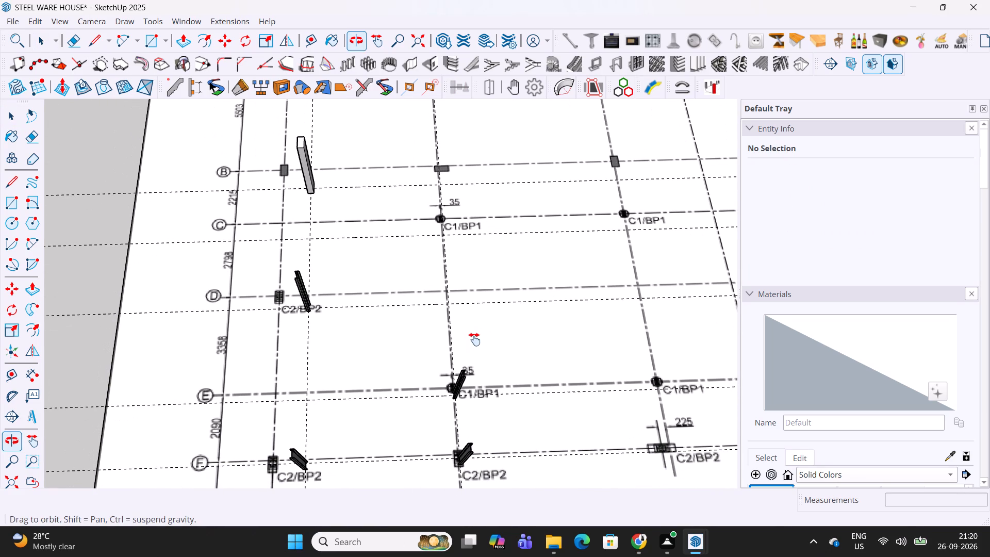
{"action": "middle_click_drag", "start_coordinate": [474, 339], "coordinate": [474, 371], "text": "shift"}
{"action": "scroll", "coordinate": [475, 342], "scroll_direction": "down", "scroll_amount": 2}
{"action": "middle_click_drag", "start_coordinate": [481, 319], "coordinate": [481, 364], "text": "shift"}
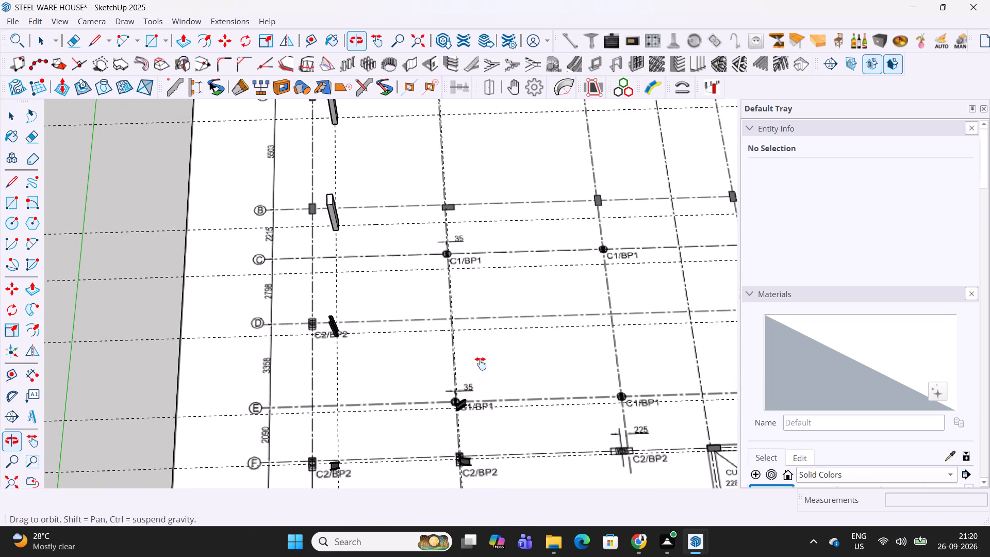
{"action": "middle_click_drag", "start_coordinate": [481, 364], "coordinate": [456, 319], "text": "shift"}
{"action": "scroll", "coordinate": [420, 225], "scroll_direction": "up", "scroll_amount": 5}
{"action": "scroll", "coordinate": [424, 242], "scroll_direction": "down", "scroll_amount": 4}
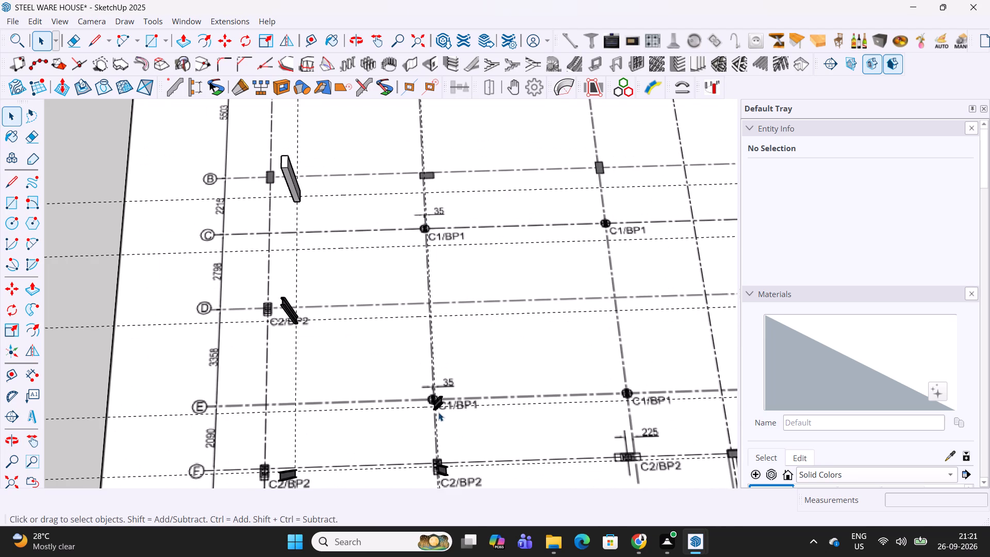
{"action": "middle_click_drag", "start_coordinate": [439, 413], "coordinate": [422, 371]}
{"action": "scroll", "coordinate": [440, 437], "scroll_direction": "up", "scroll_amount": 11}
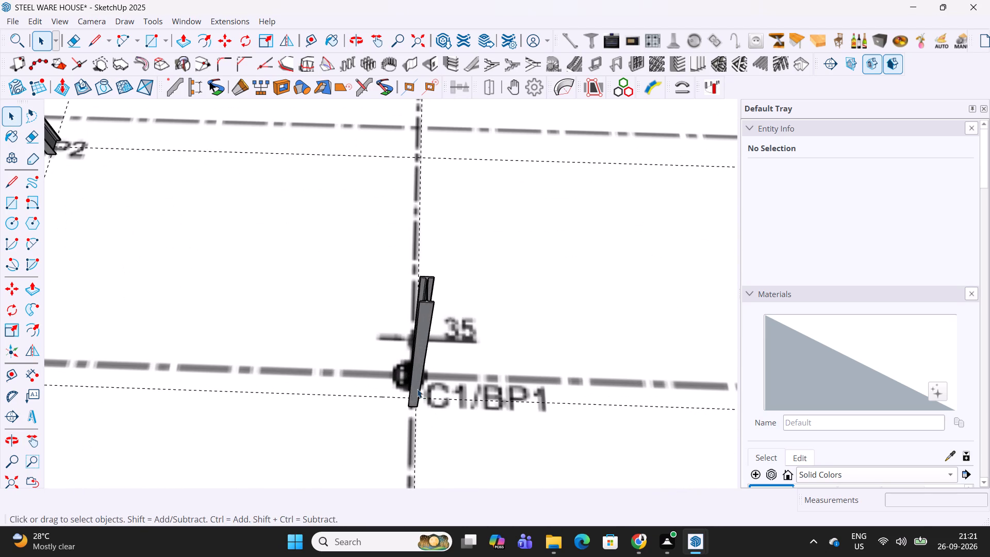
{"action": "left_click", "coordinate": [417, 389]}
{"action": "key", "text": "m"}
{"action": "left_click", "coordinate": [603, 404]}
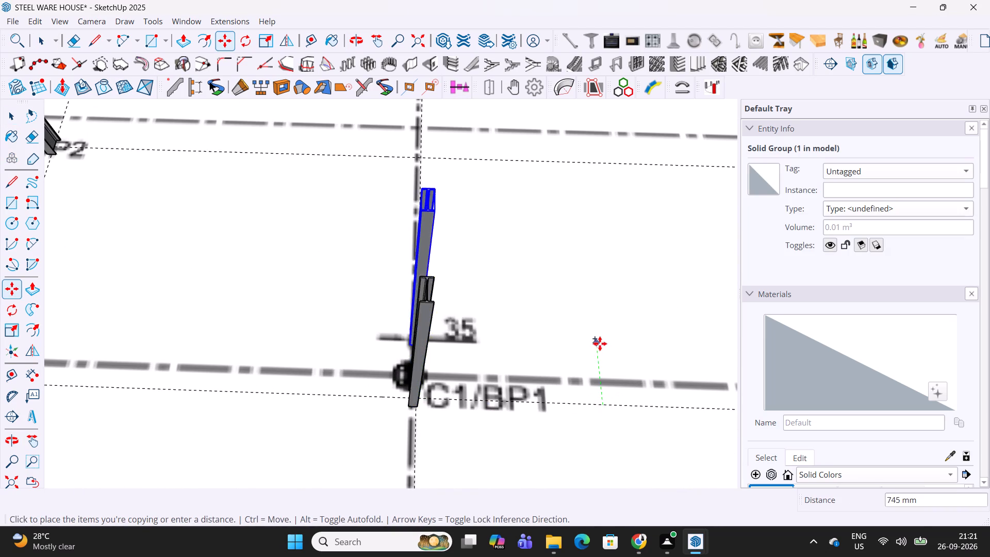
{"action": "scroll", "coordinate": [600, 343], "scroll_direction": "down", "scroll_amount": 5}
{"action": "middle_click_drag", "start_coordinate": [603, 297], "coordinate": [598, 496], "text": "shift"}
{"action": "scroll", "coordinate": [552, 300], "scroll_direction": "up", "scroll_amount": 5}
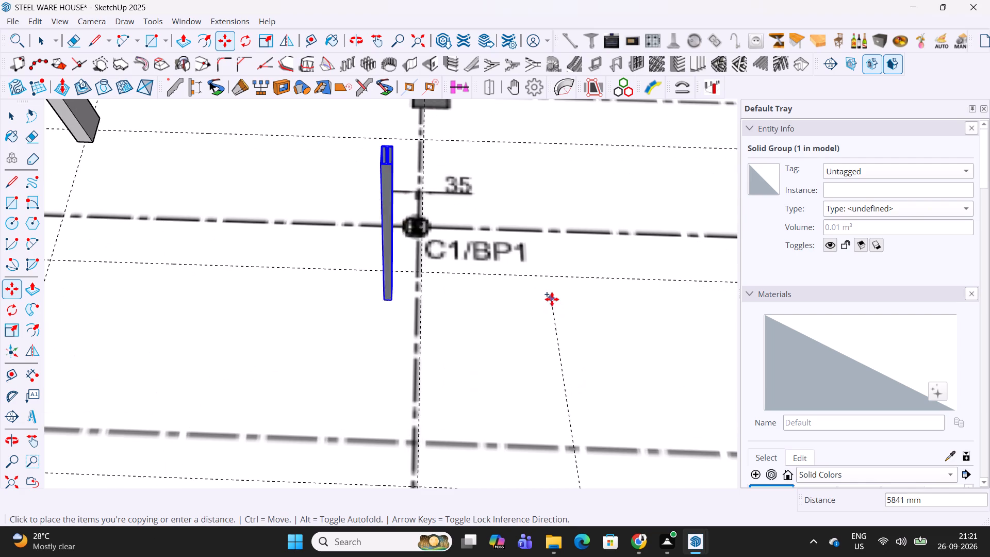
{"action": "left_click", "coordinate": [580, 278]}
{"action": "scroll", "coordinate": [461, 269], "scroll_direction": "up", "scroll_amount": 10}
{"action": "middle_click_drag", "start_coordinate": [413, 277], "coordinate": [337, 291]}
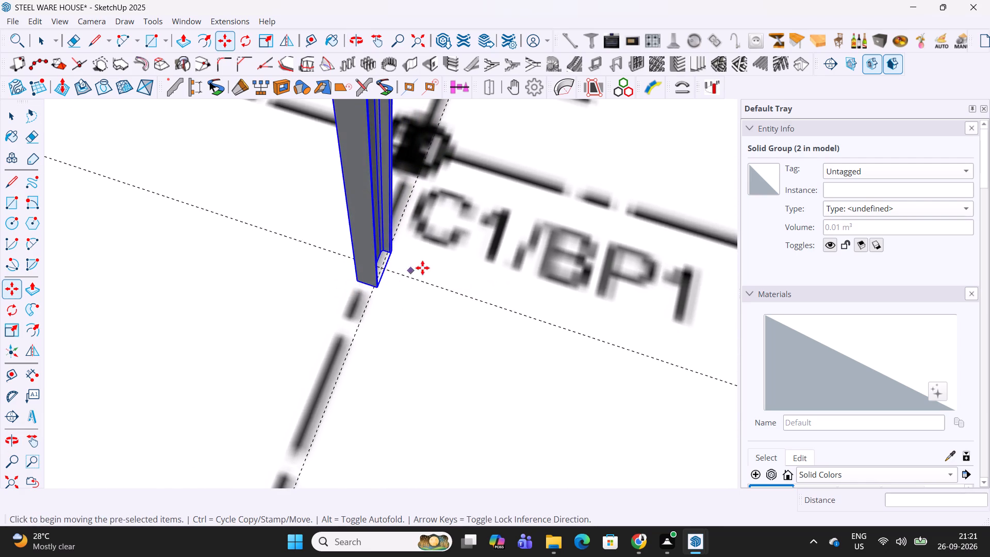
{"action": "scroll", "coordinate": [451, 341], "scroll_direction": "down", "scroll_amount": 6}
{"action": "middle_click_drag", "start_coordinate": [503, 313], "coordinate": [506, 377]}
{"action": "middle_click_drag", "start_coordinate": [520, 345], "coordinate": [201, 359]}
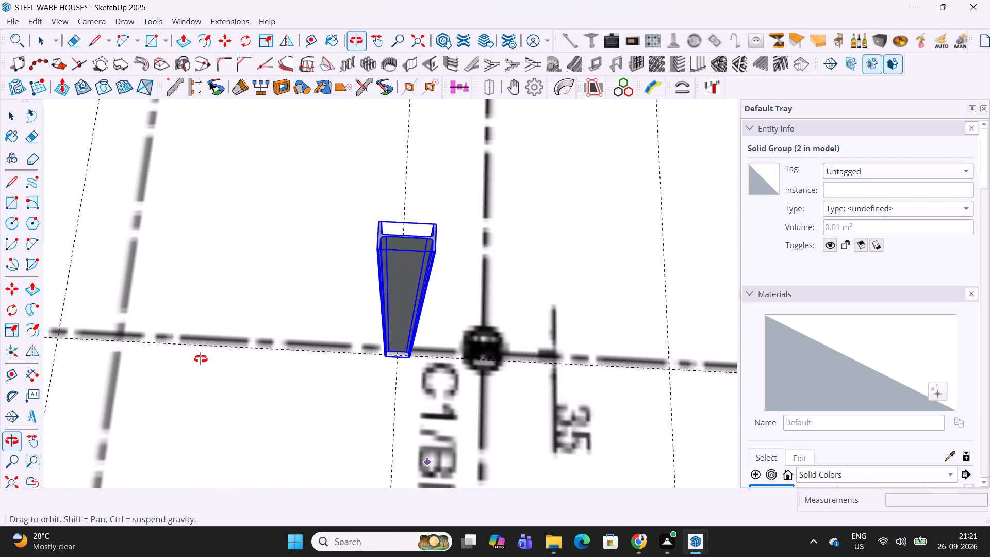
Explode the group that holds the previously placed columns on grid lines 1 and 2.
{"action": "middle_click_drag", "start_coordinate": [201, 359], "coordinate": [516, 335]}
{"action": "scroll", "coordinate": [518, 335], "scroll_direction": "down", "scroll_amount": 20}
{"action": "scroll", "coordinate": [518, 335], "scroll_direction": "down", "scroll_amount": 2}
{"action": "middle_click_drag", "start_coordinate": [462, 363], "coordinate": [455, 292]}
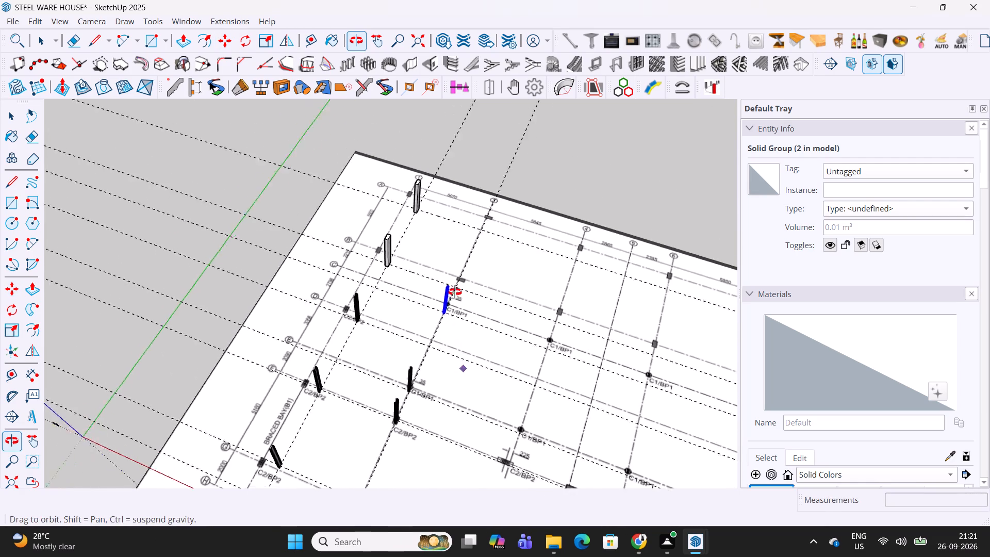
{"action": "middle_click_drag", "start_coordinate": [455, 292], "coordinate": [357, 192]}
{"action": "scroll", "coordinate": [368, 332], "scroll_direction": "up", "scroll_amount": 2}
{"action": "key", "text": "space"}
{"action": "left_click", "coordinate": [356, 294]}
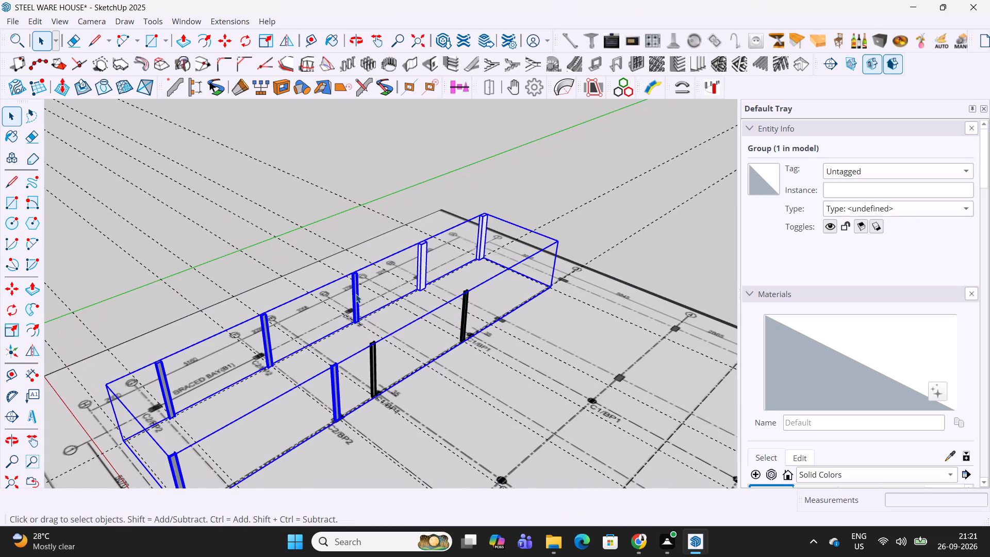
{"action": "right_click", "coordinate": [356, 294]}
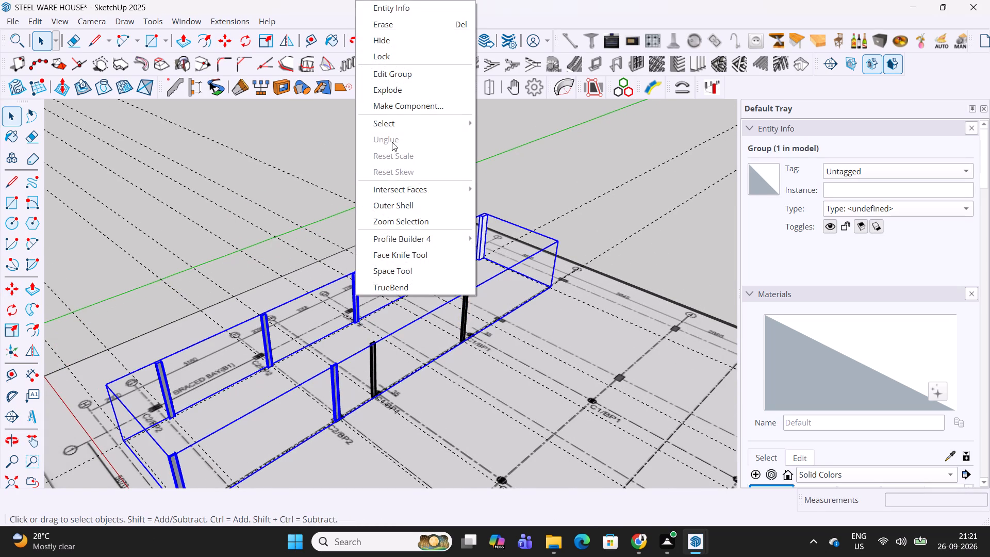
{"action": "left_click", "coordinate": [401, 91]}
Combine the exploded columns and the two new C1/BP1 columns on grid line 2 into one group.
{"action": "scroll", "coordinate": [388, 349], "scroll_direction": "up", "scroll_amount": 2}
{"action": "left_click", "coordinate": [369, 353], "text": "ctrl"}
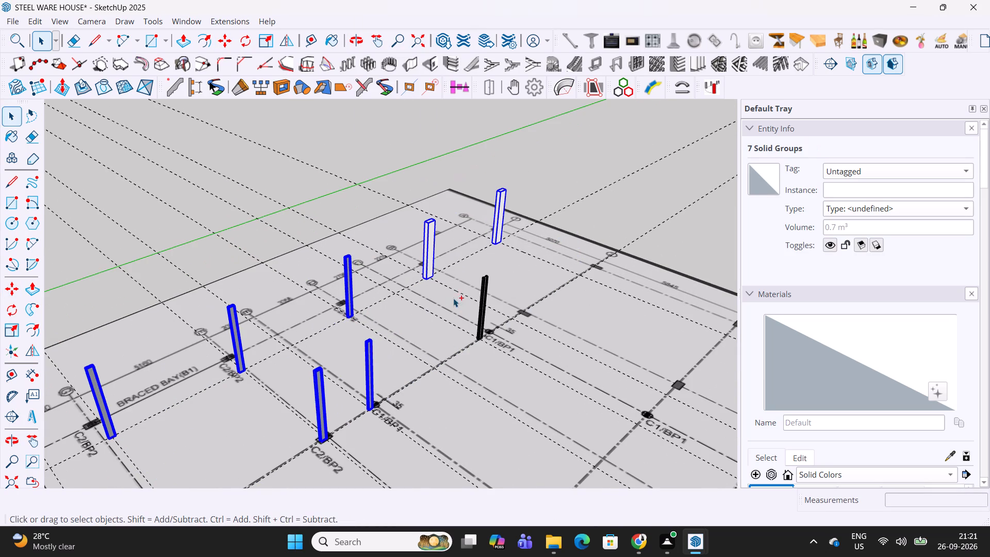
{"action": "left_click", "coordinate": [483, 289], "text": "ctrl"}
{"action": "right_click", "coordinate": [483, 289], "text": "ctrl"}
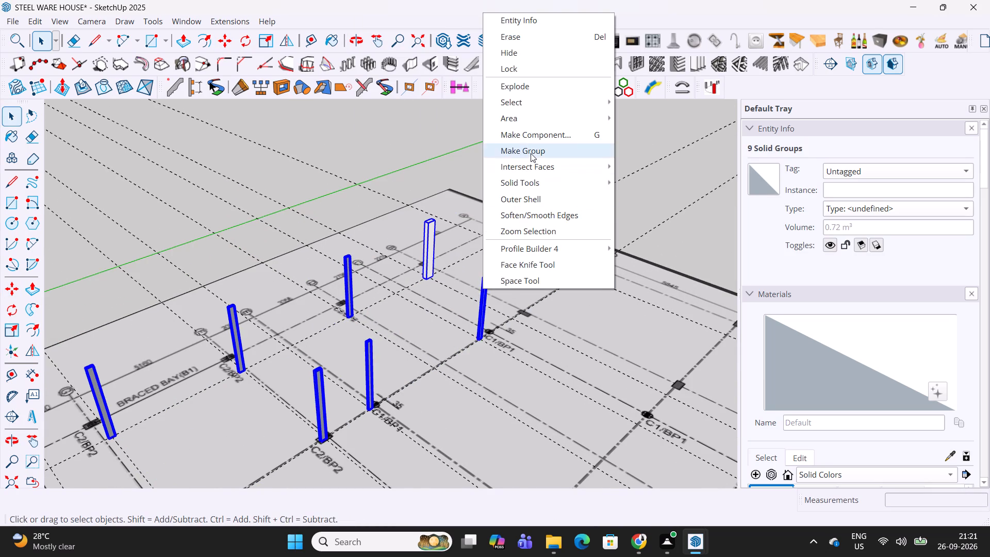
{"action": "left_click", "coordinate": [531, 153], "text": "ctrl"}
Inside the columns group, copy the grid B rectangular column on grid line 1 about 5055 mm along the red axis to grid line 2.
{"action": "middle_click_drag", "start_coordinate": [549, 271], "coordinate": [447, 337]}
{"action": "scroll", "coordinate": [385, 362], "scroll_direction": "up", "scroll_amount": 3}
{"action": "double_click", "coordinate": [353, 371]}
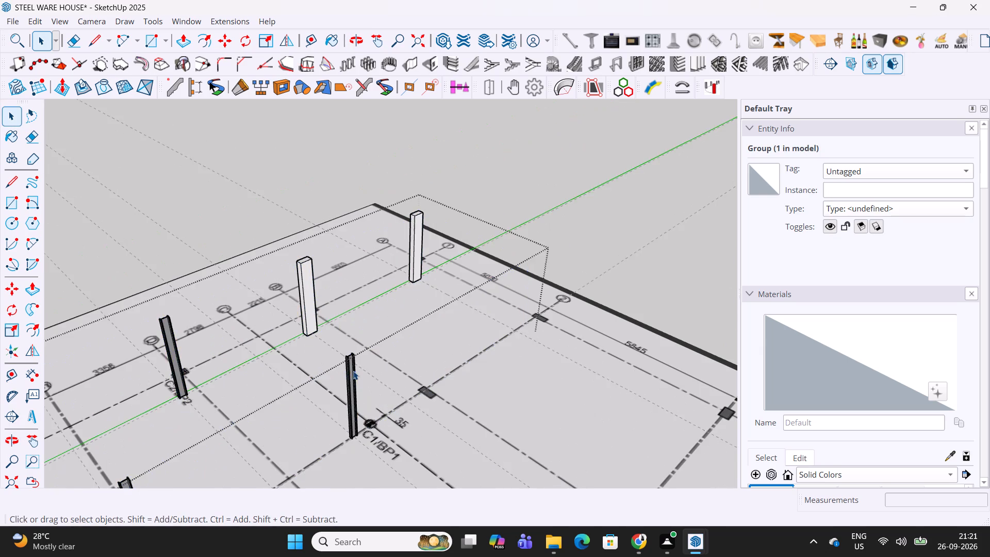
{"action": "middle_click_drag", "start_coordinate": [373, 305], "coordinate": [591, 457]}
{"action": "middle_click_drag", "start_coordinate": [557, 376], "coordinate": [539, 376]}
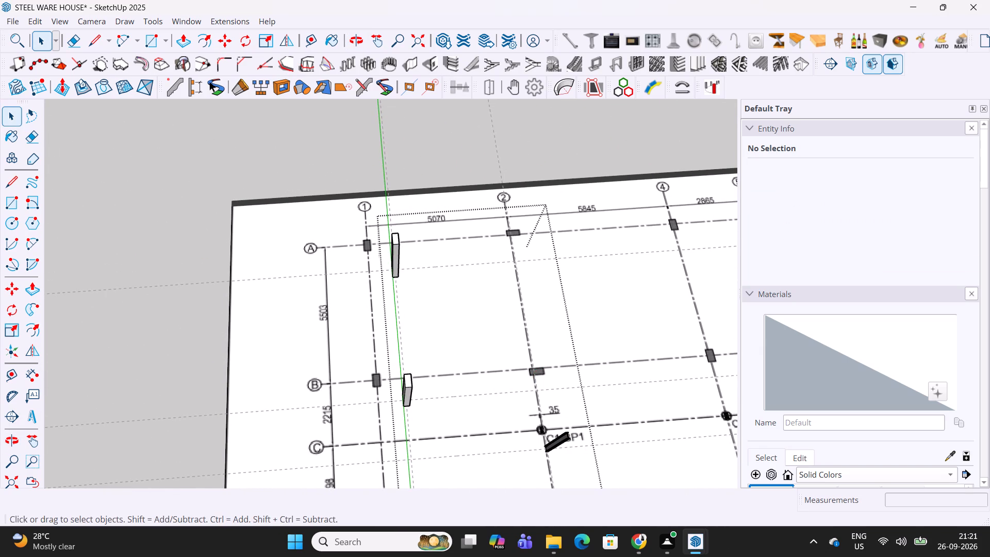
{"action": "scroll", "coordinate": [535, 332], "scroll_direction": "up", "scroll_amount": 4}
{"action": "scroll", "coordinate": [362, 403], "scroll_direction": "up", "scroll_amount": 3}
{"action": "left_click", "coordinate": [361, 403]}
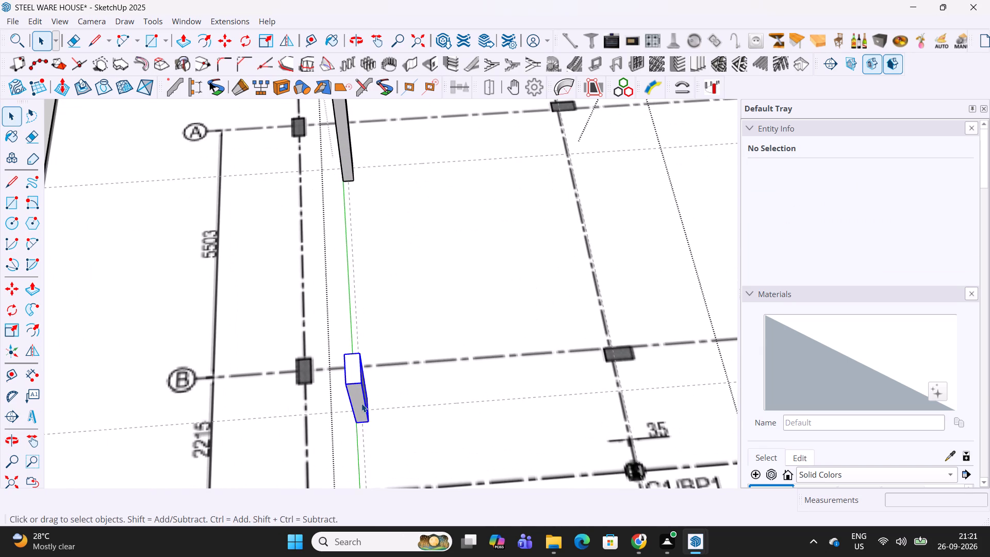
{"action": "middle_click_drag", "start_coordinate": [361, 403], "coordinate": [365, 282]}
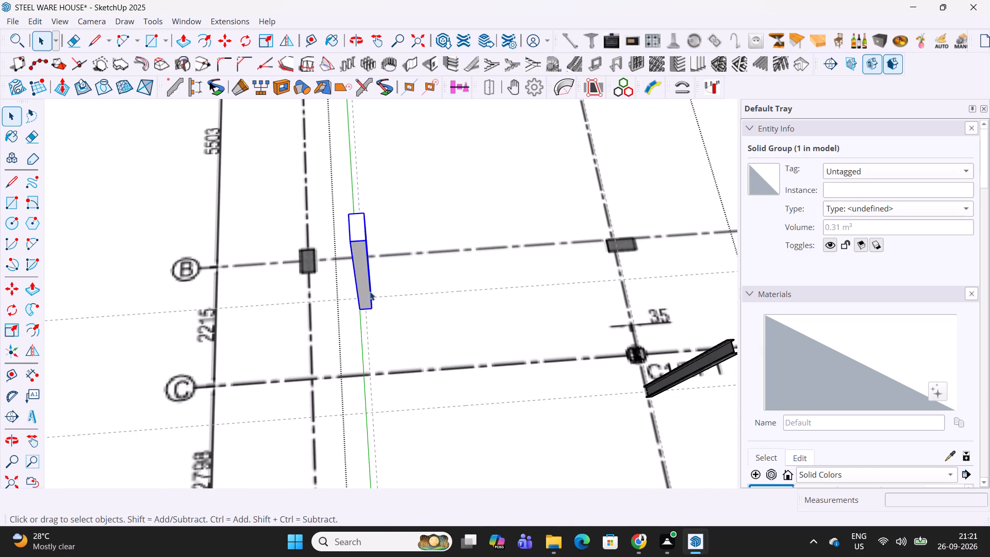
{"action": "key", "text": "m"}
{"action": "left_click", "coordinate": [375, 306]}
{"action": "scroll", "coordinate": [669, 296], "scroll_direction": "up", "scroll_amount": 4}
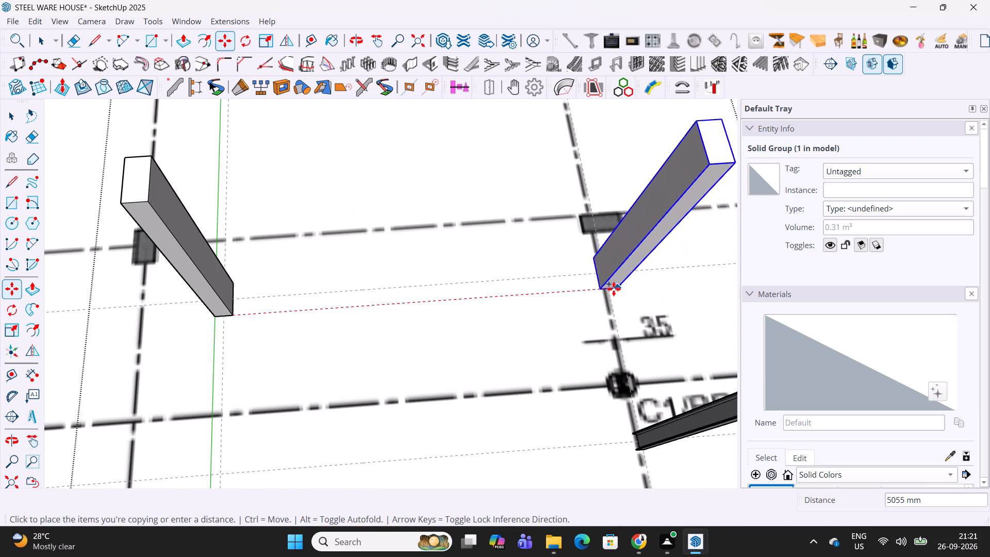
{"action": "left_click", "coordinate": [611, 290]}
Rotate the copied rectangular column 90 degrees in plan.
{"action": "middle_click_drag", "start_coordinate": [621, 273], "coordinate": [455, 300], "text": "shift"}
{"action": "scroll", "coordinate": [437, 313], "scroll_direction": "up", "scroll_amount": 5}
{"action": "key", "text": "q"}
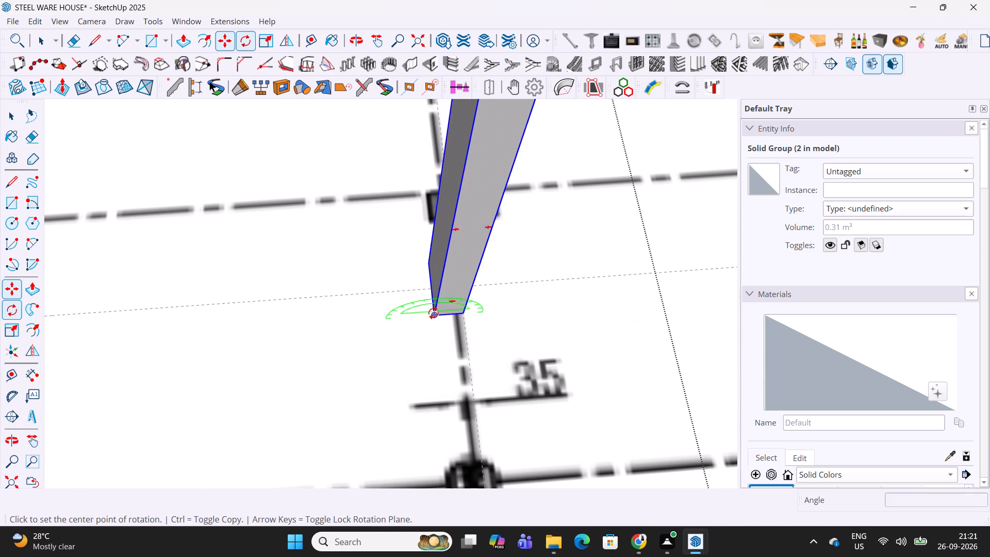
{"action": "left_click", "coordinate": [403, 318]}
{"action": "left_click", "coordinate": [481, 313]}
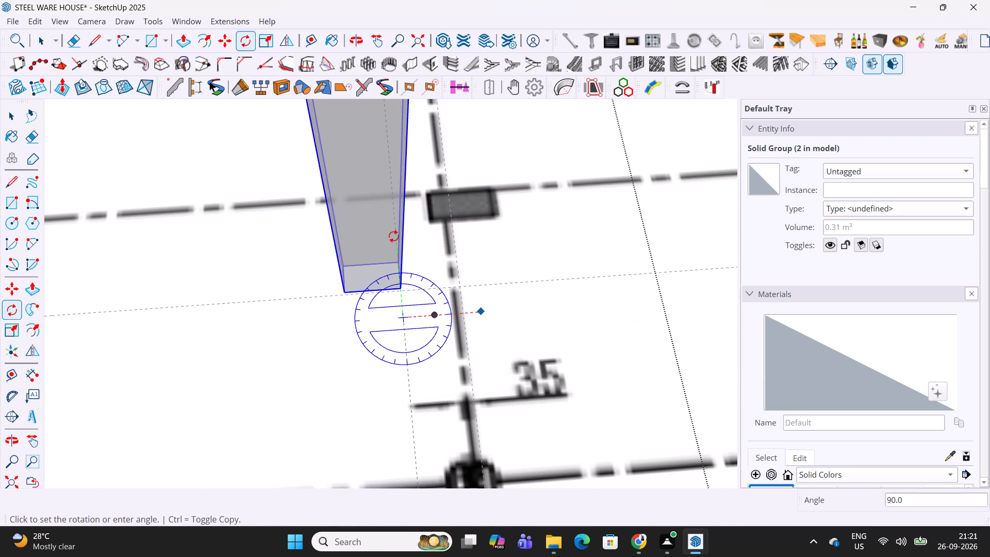
{"action": "left_click", "coordinate": [393, 236]}
Centre the rotated column's short base edge on the grid B and grid line 2 guide intersection, then shift it 4.5" toward grid line 1.
{"action": "middle_click_drag", "start_coordinate": [358, 274], "coordinate": [579, 239]}
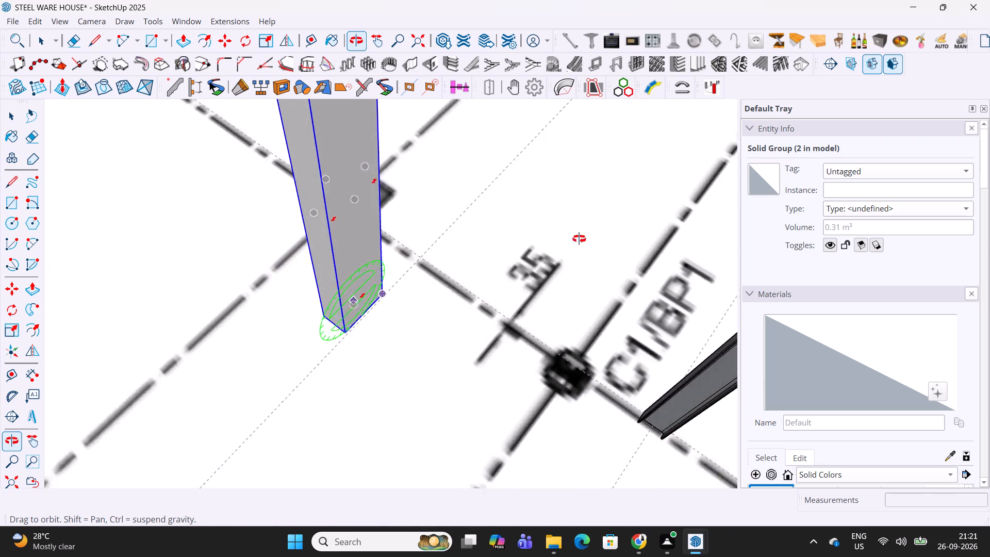
{"action": "middle_click_drag", "start_coordinate": [579, 239], "coordinate": [625, 232]}
{"action": "key", "text": "m"}
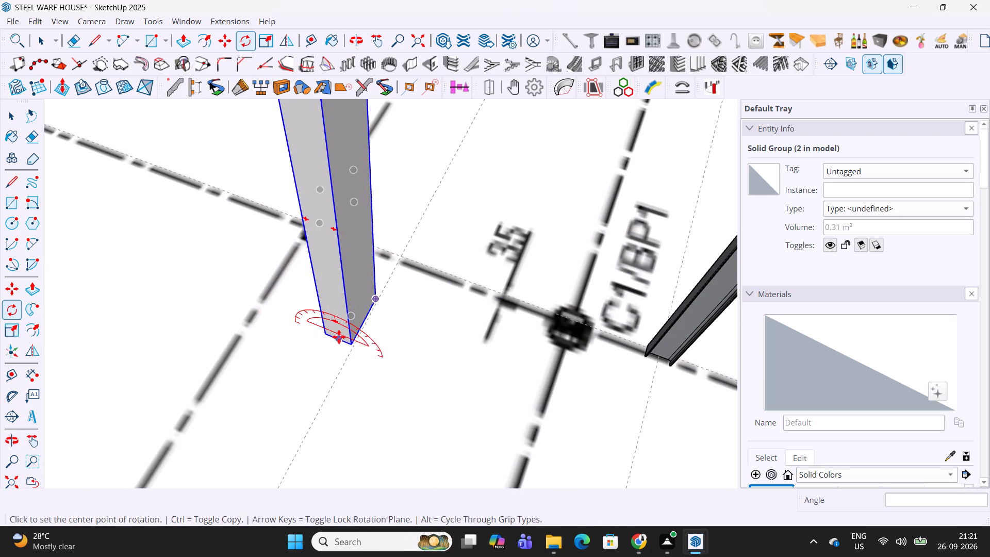
{"action": "left_click", "coordinate": [337, 337]}
{"action": "left_click", "coordinate": [401, 257]}
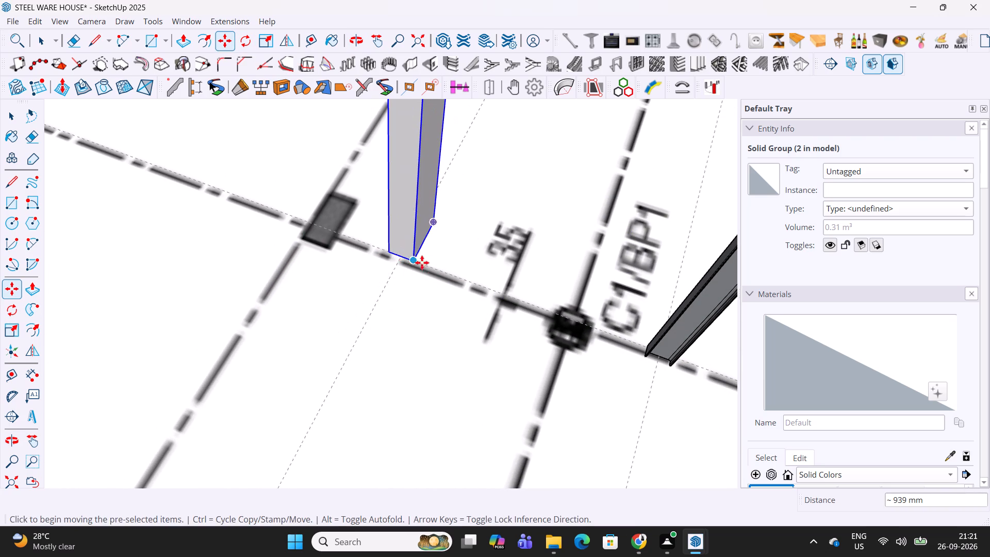
{"action": "left_click", "coordinate": [432, 268]}
{"action": "type", "text": "4.5\""}
{"action": "key", "text": "Return"}
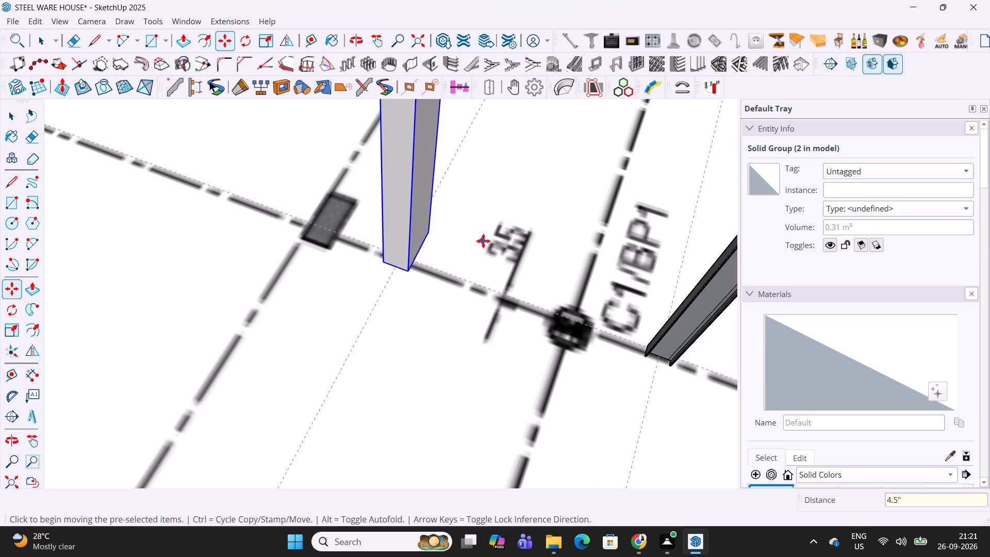
Examine the placed columns against the anchor bolt layout from several angles.
{"action": "middle_click_drag", "start_coordinate": [483, 241], "coordinate": [124, 219]}
{"action": "scroll", "coordinate": [547, 263], "scroll_direction": "down", "scroll_amount": 7}
{"action": "middle_click_drag", "start_coordinate": [545, 214], "coordinate": [467, 294], "text": "shift"}
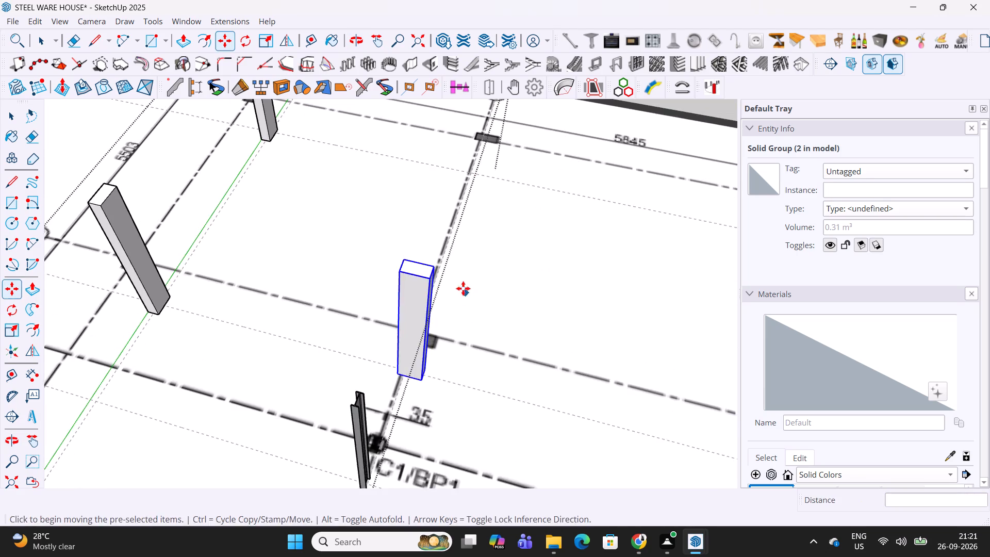
{"action": "middle_click_drag", "start_coordinate": [463, 288], "coordinate": [532, 240]}
{"action": "key", "text": "space"}
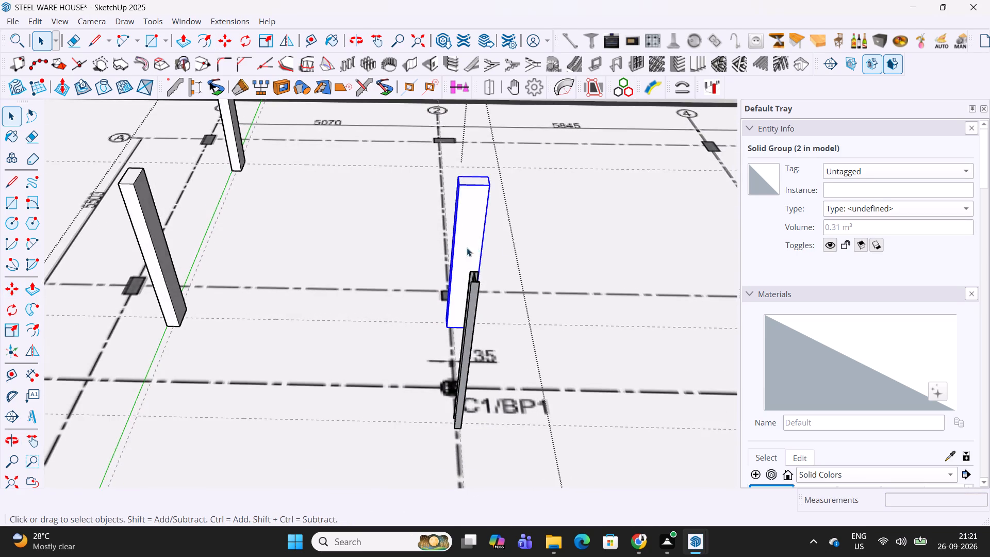
{"action": "scroll", "coordinate": [457, 248], "scroll_direction": "down", "scroll_amount": 13}
{"action": "middle_click_drag", "start_coordinate": [522, 260], "coordinate": [413, 294], "text": "shift"}
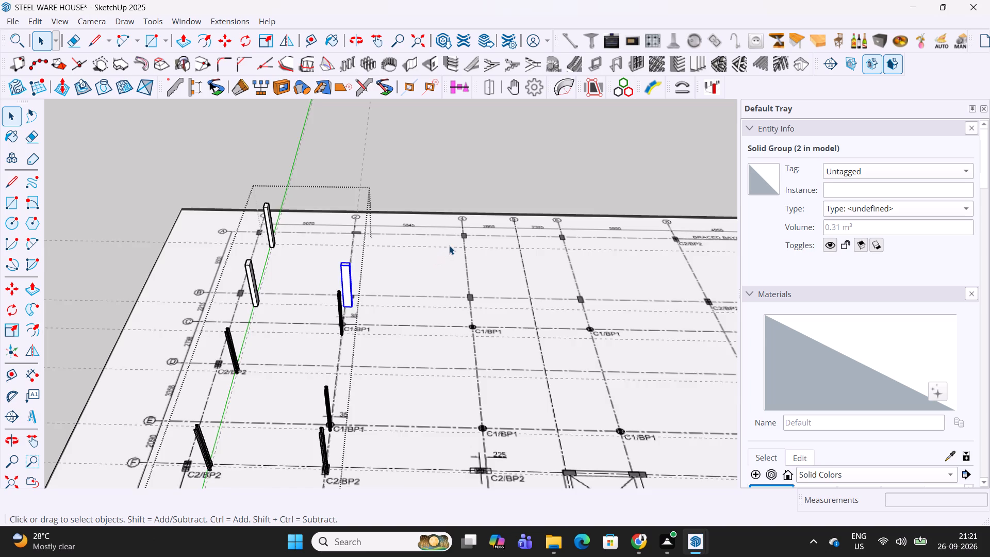
{"action": "scroll", "coordinate": [451, 245], "scroll_direction": "down", "scroll_amount": 3}
{"action": "middle_click_drag", "start_coordinate": [419, 246], "coordinate": [484, 207], "text": "shift"}
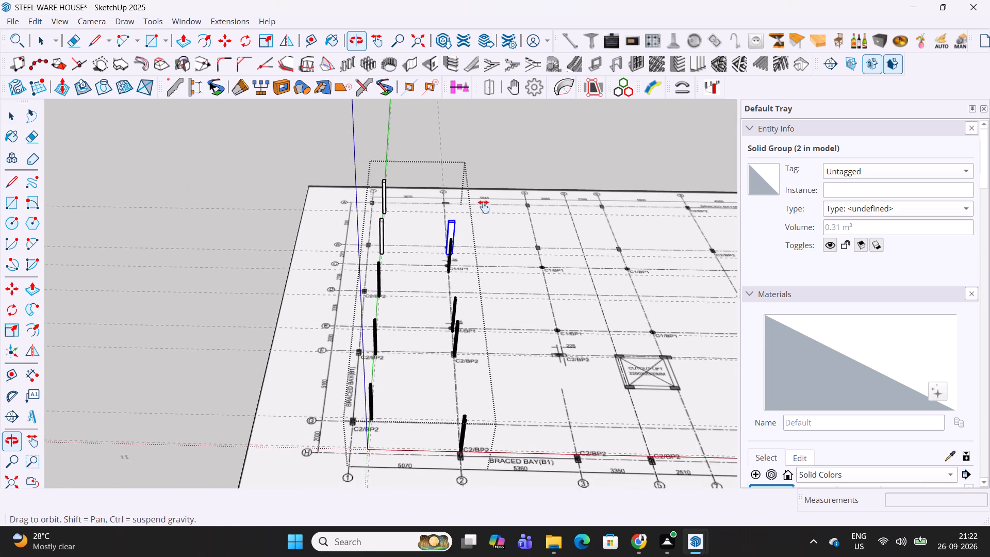
{"action": "middle_click_drag", "start_coordinate": [484, 207], "coordinate": [480, 203], "text": "shift"}
{"action": "middle_click_drag", "start_coordinate": [485, 323], "coordinate": [407, 297], "text": "shift"}
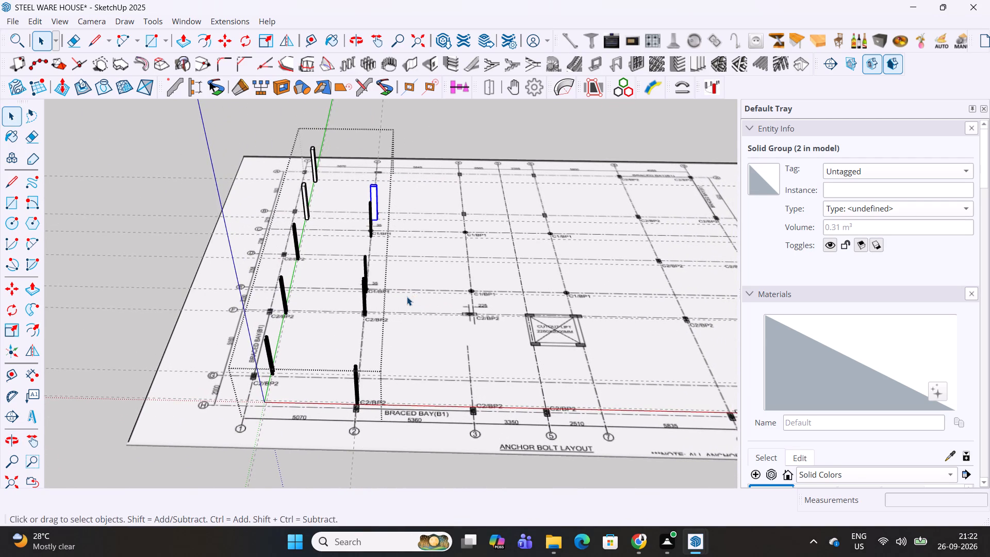
{"action": "scroll", "coordinate": [410, 267], "scroll_direction": "down", "scroll_amount": 4}
{"action": "middle_click_drag", "start_coordinate": [426, 244], "coordinate": [435, 354]}
{"action": "middle_click_drag", "start_coordinate": [450, 247], "coordinate": [451, 344]}
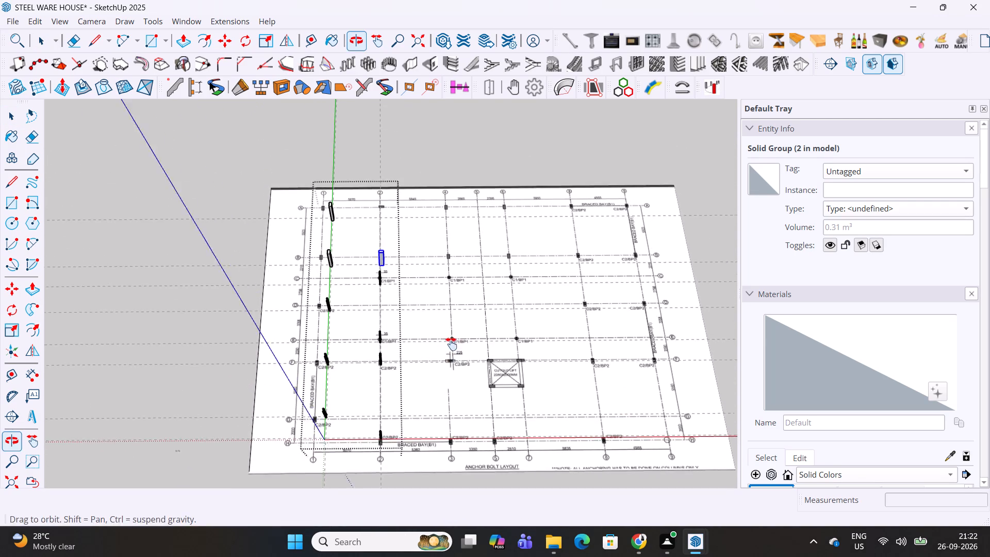
{"action": "middle_click_drag", "start_coordinate": [451, 344], "coordinate": [451, 354]}
Copy the grid B rectangular column on grid line 2 about 5315 mm along the green axis to the grid A guide.
{"action": "scroll", "coordinate": [421, 289], "scroll_direction": "up", "scroll_amount": 6}
{"action": "middle_click_drag", "start_coordinate": [446, 256], "coordinate": [436, 349], "text": "shift"}
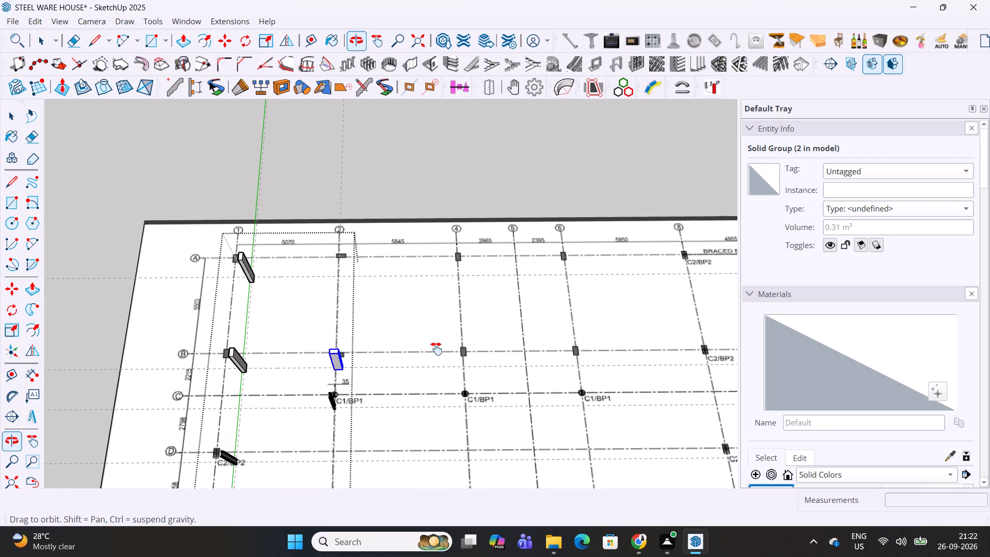
{"action": "middle_click_drag", "start_coordinate": [436, 349], "coordinate": [494, 353], "text": "shift"}
{"action": "scroll", "coordinate": [404, 369], "scroll_direction": "up", "scroll_amount": 5}
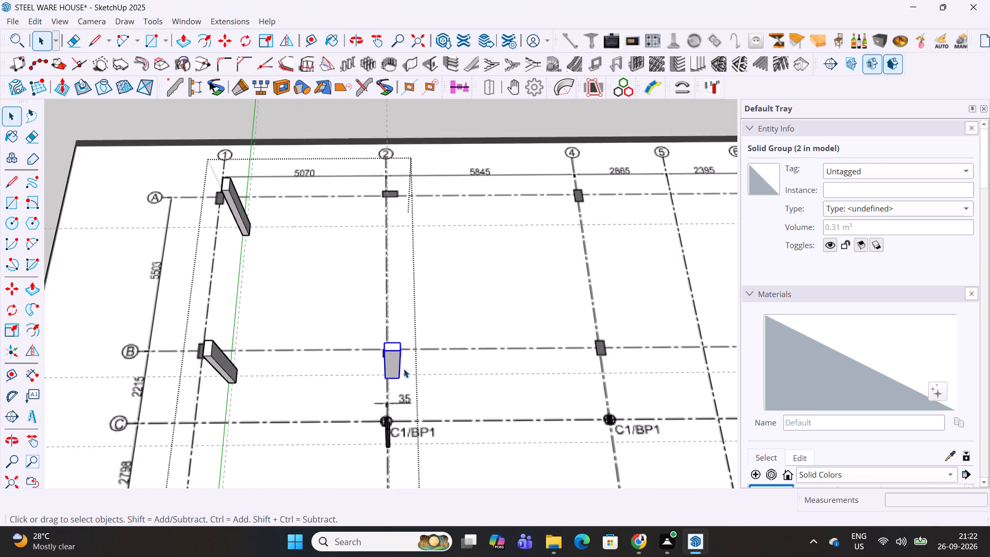
{"action": "scroll", "coordinate": [398, 368], "scroll_direction": "up", "scroll_amount": 3}
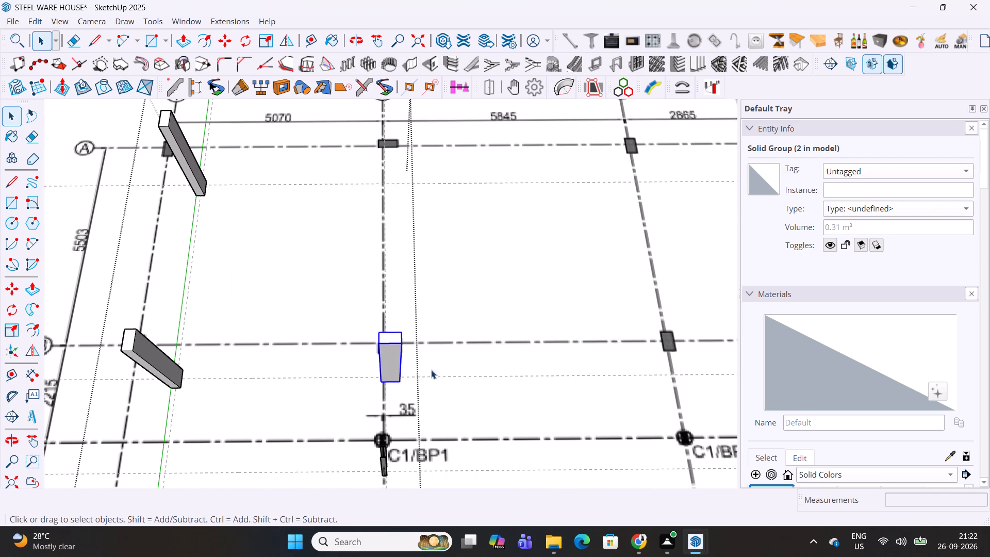
{"action": "key", "text": "m"}
{"action": "left_click", "coordinate": [456, 376]}
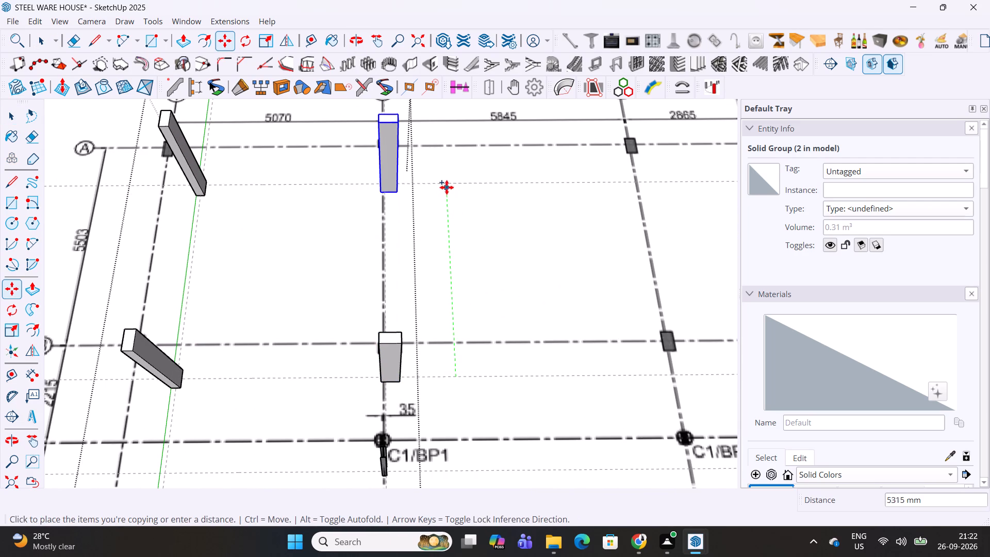
{"action": "left_click", "coordinate": [447, 186]}
{"action": "scroll", "coordinate": [450, 186], "scroll_direction": "down", "scroll_amount": 4}
{"action": "middle_click_drag", "start_coordinate": [508, 193], "coordinate": [471, 209]}
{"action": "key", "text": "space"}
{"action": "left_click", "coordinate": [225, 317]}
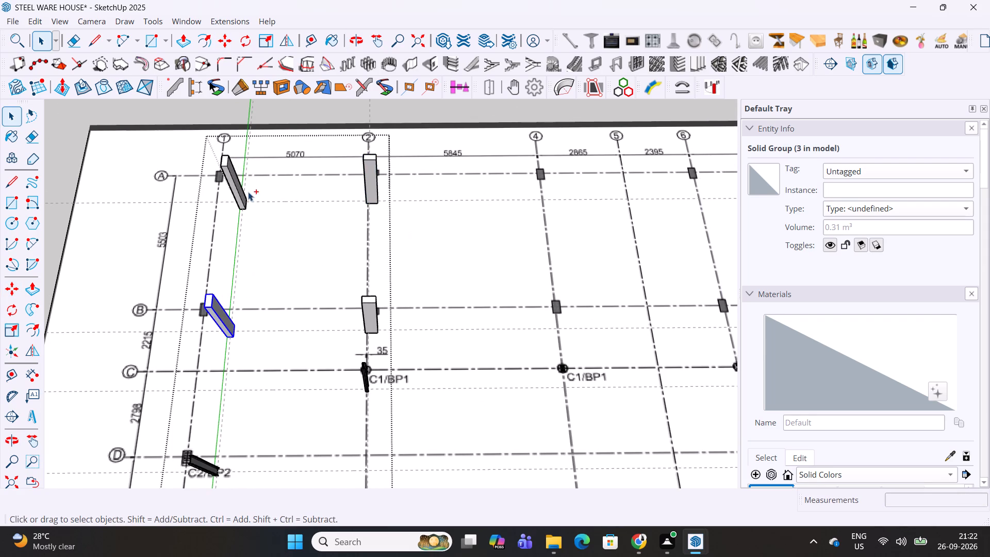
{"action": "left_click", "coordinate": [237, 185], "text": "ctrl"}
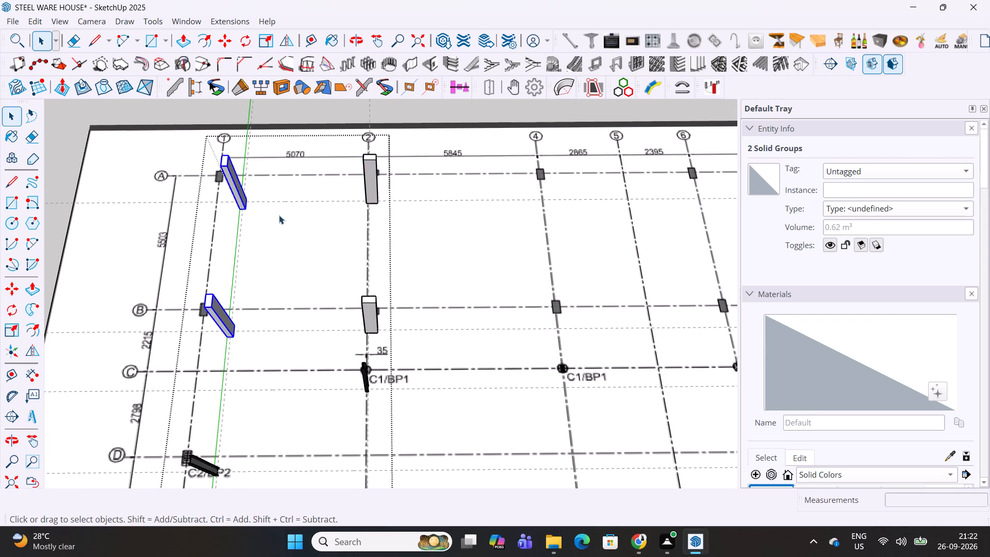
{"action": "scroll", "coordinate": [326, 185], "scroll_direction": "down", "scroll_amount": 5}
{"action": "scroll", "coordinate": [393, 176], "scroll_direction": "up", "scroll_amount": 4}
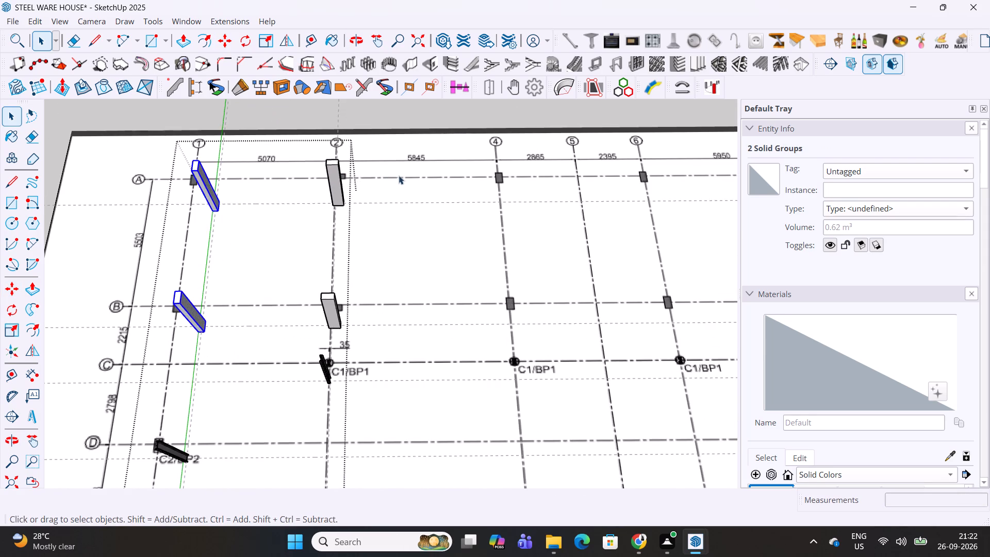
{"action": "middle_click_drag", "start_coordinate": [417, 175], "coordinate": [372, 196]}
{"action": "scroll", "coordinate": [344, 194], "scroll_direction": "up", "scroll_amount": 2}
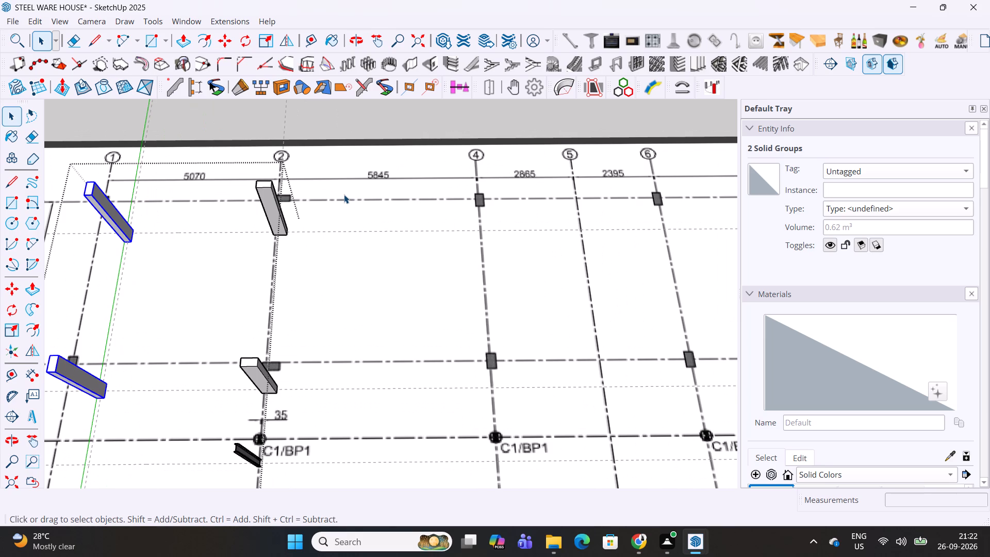
Leave the columns group and place a parallel guide for grid line 4 at 5845 mm from the grid line 2 guide.
{"action": "key", "text": "t"}
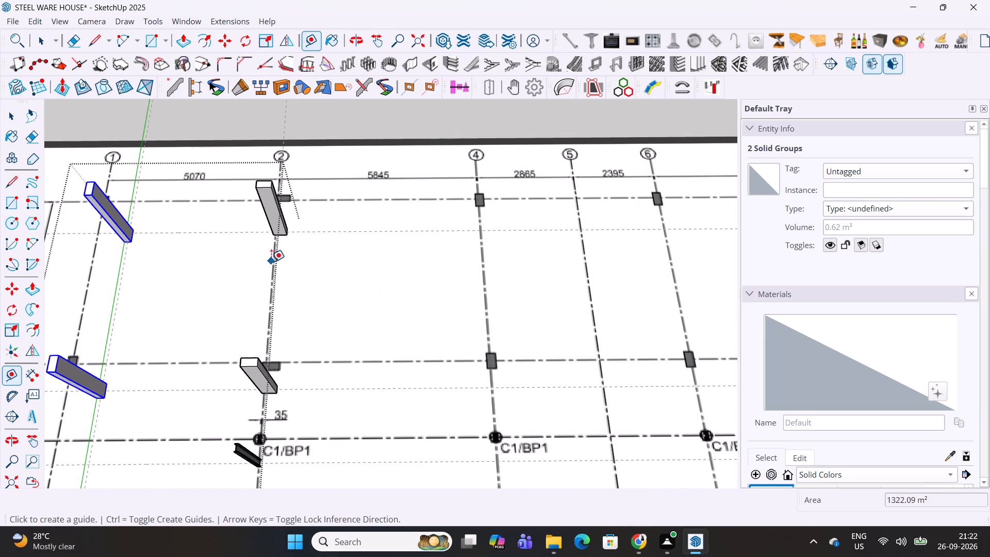
{"action": "key", "text": "Escape"}
{"action": "key", "text": "Escape"}
{"action": "key", "text": "space"}
{"action": "key", "text": "Escape"}
{"action": "key", "text": "Escape"}
{"action": "key", "text": "t"}
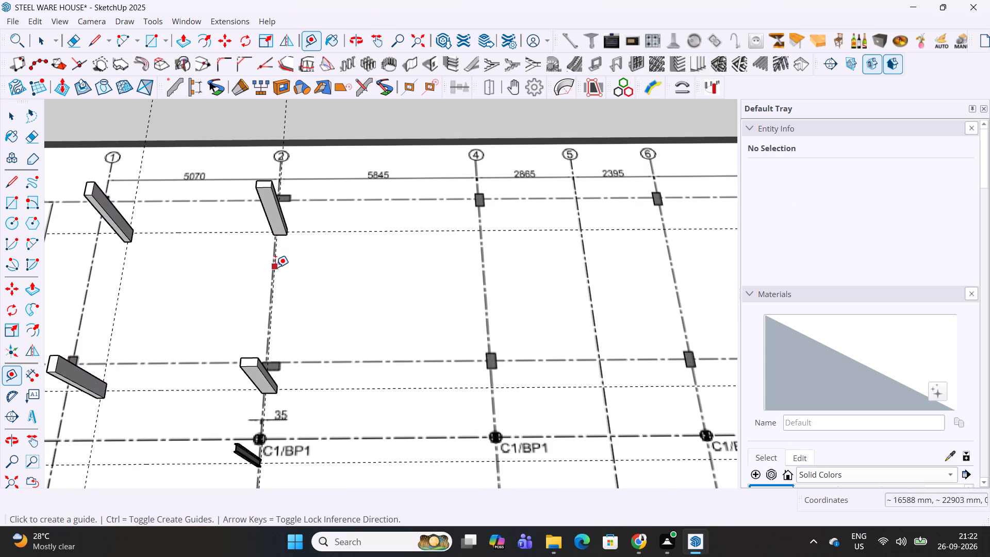
{"action": "left_click", "coordinate": [275, 267]}
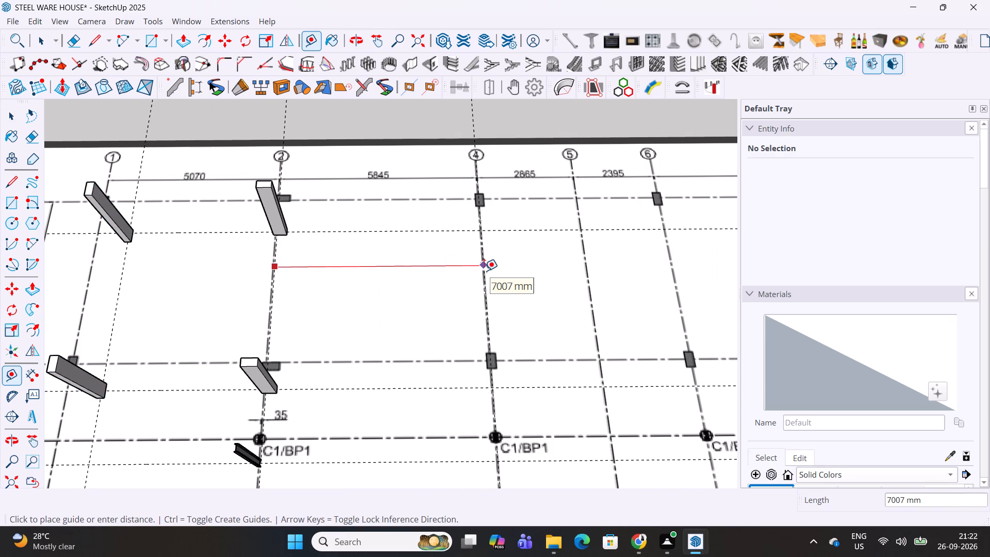
{"action": "type", "text": "5845"}
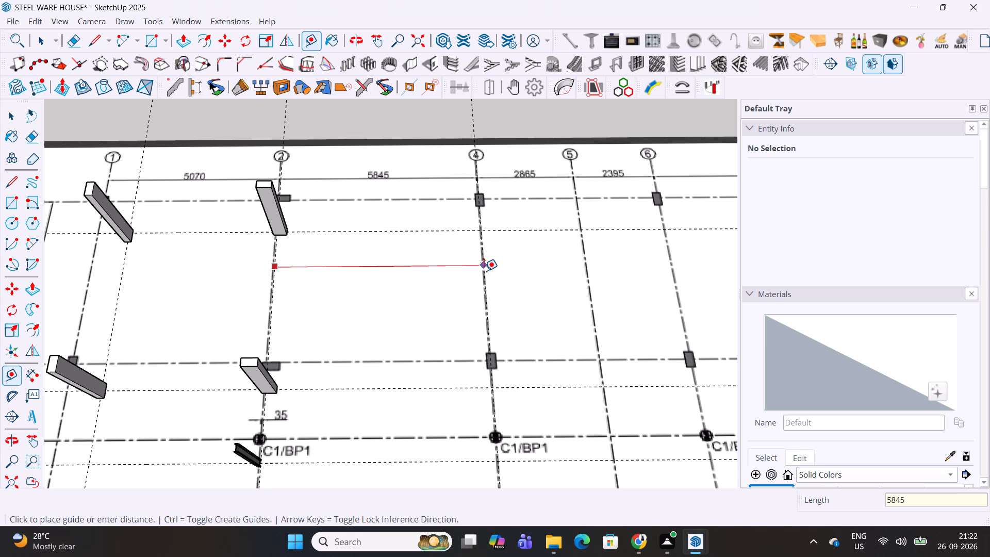
{"action": "key", "text": "Return"}
Copy the two grid line 1 rectangular columns at grids A and B 10915 mm along the red axis to the grid line 4 guide.
{"action": "key", "text": "space"}
{"action": "triple_click", "coordinate": [125, 225]}
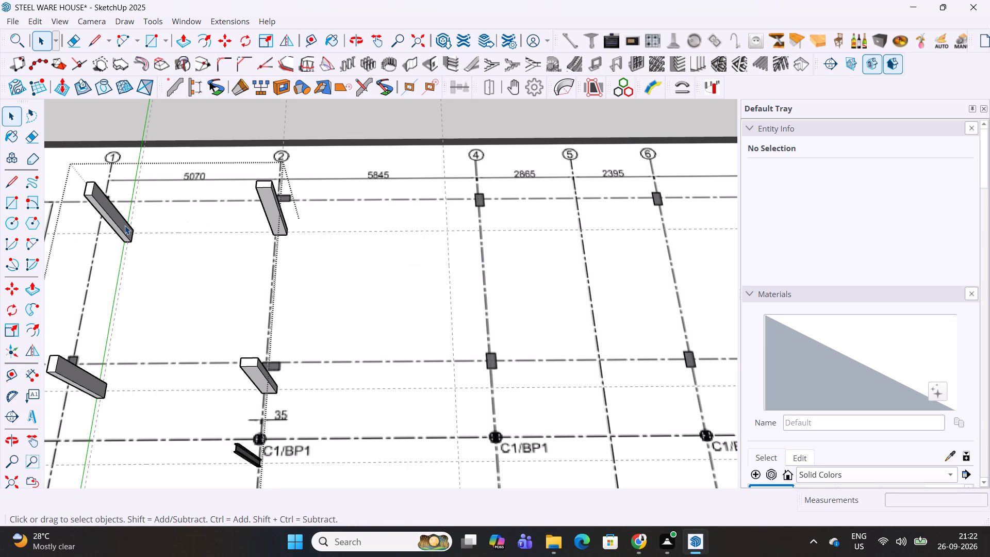
{"action": "left_click", "coordinate": [84, 378], "text": "ctrl"}
{"action": "key", "text": "m"}
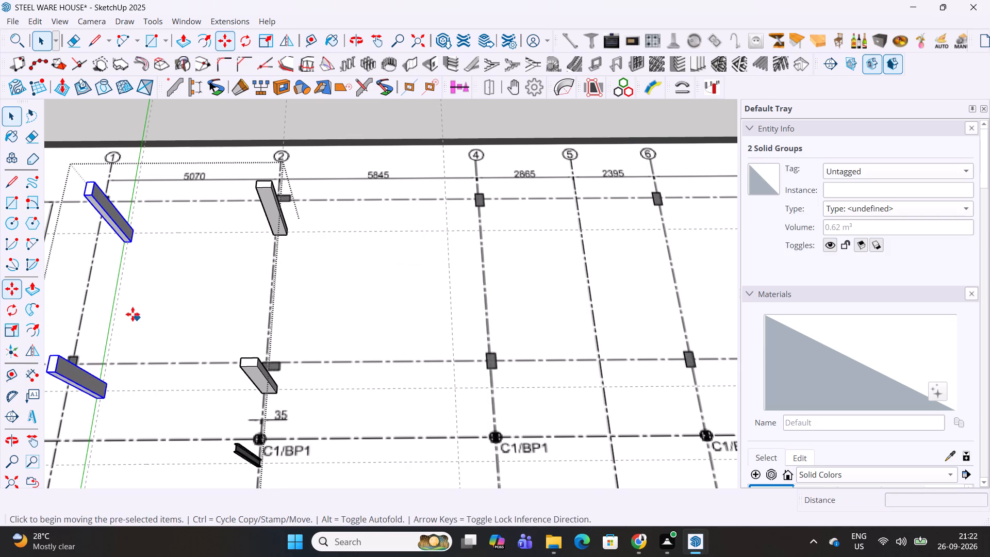
{"action": "left_click", "coordinate": [119, 303]}
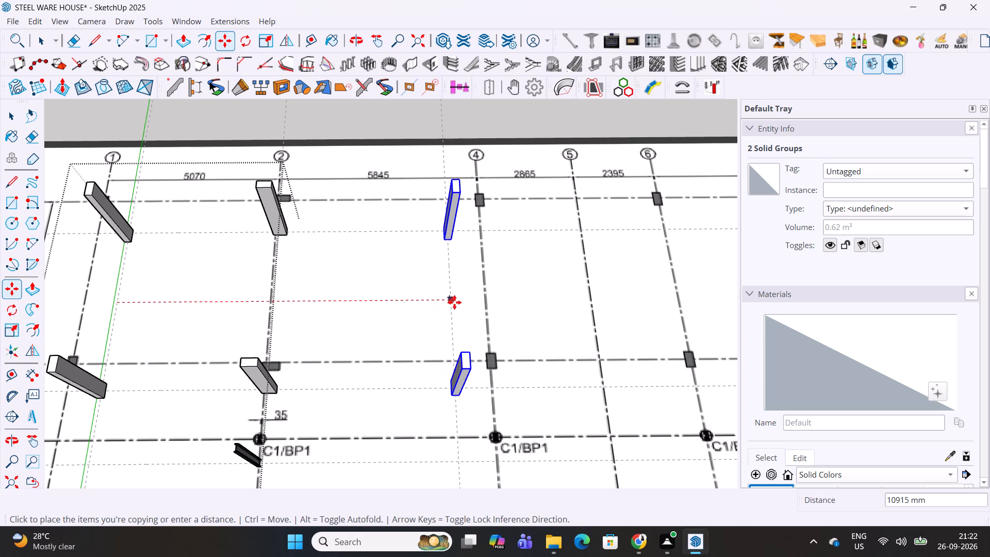
{"action": "left_click", "coordinate": [454, 302]}
Switch to the layout PDF in Chrome and examine the column positions and orientations along grid lines 1, 2 and 4.
{"action": "scroll", "coordinate": [404, 239], "scroll_direction": "down", "scroll_amount": 5}
{"action": "middle_click_drag", "start_coordinate": [427, 296], "coordinate": [384, 269]}
{"action": "scroll", "coordinate": [390, 311], "scroll_direction": "up", "scroll_amount": 17}
{"action": "scroll", "coordinate": [463, 327], "scroll_direction": "down", "scroll_amount": 11}
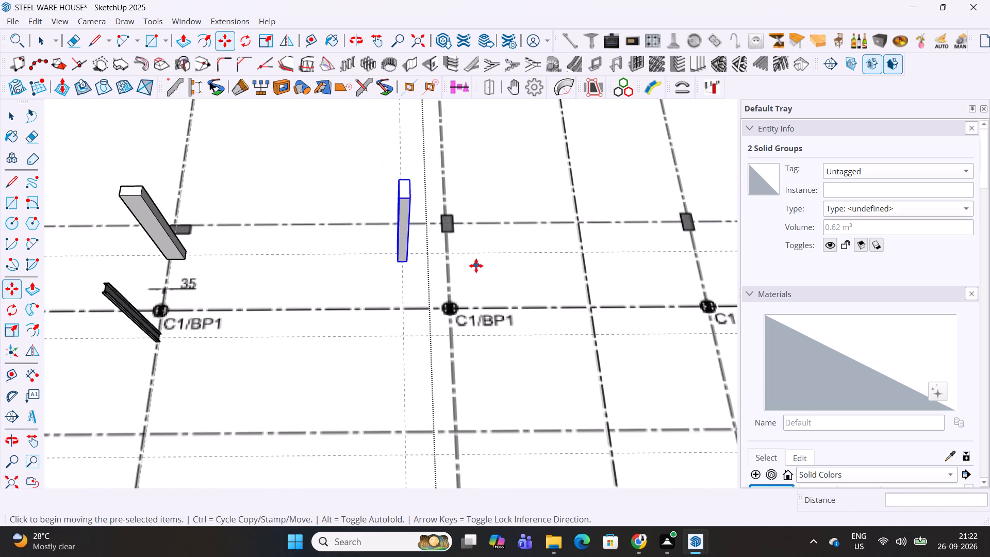
{"action": "scroll", "coordinate": [480, 265], "scroll_direction": "down", "scroll_amount": 6}
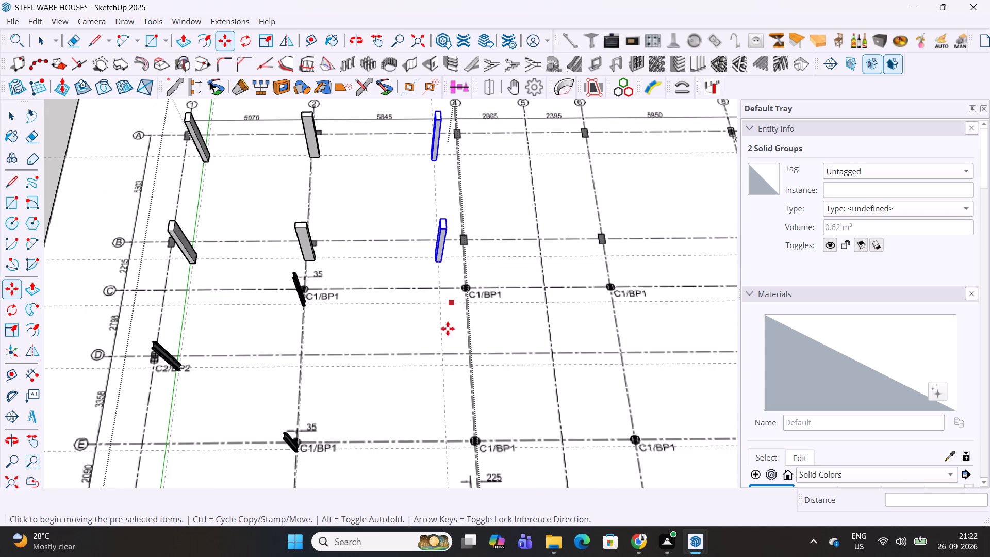
{"action": "left_click", "coordinate": [637, 537]}
{"action": "scroll", "coordinate": [301, 229], "scroll_direction": "down", "scroll_amount": 1}
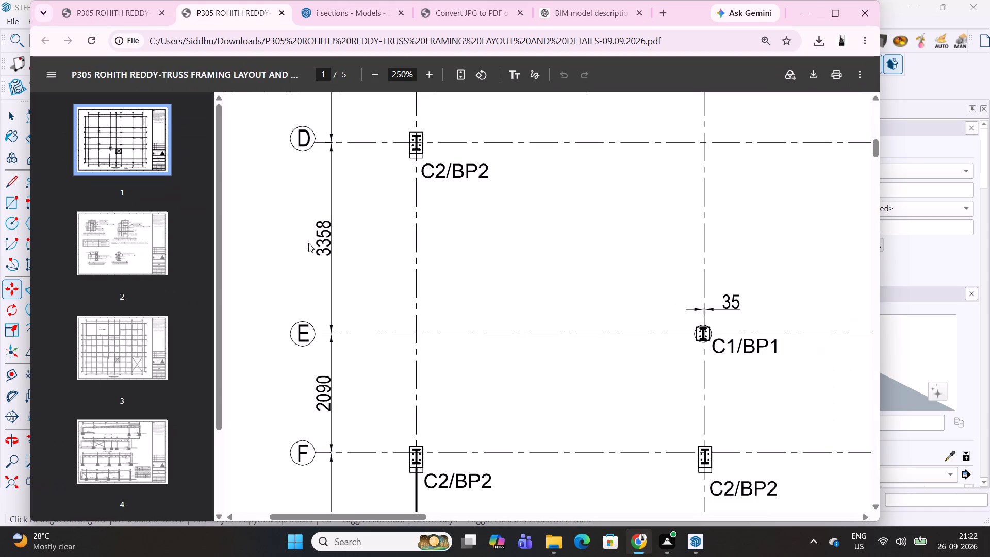
{"action": "left_click_drag", "start_coordinate": [414, 516], "coordinate": [551, 527]}
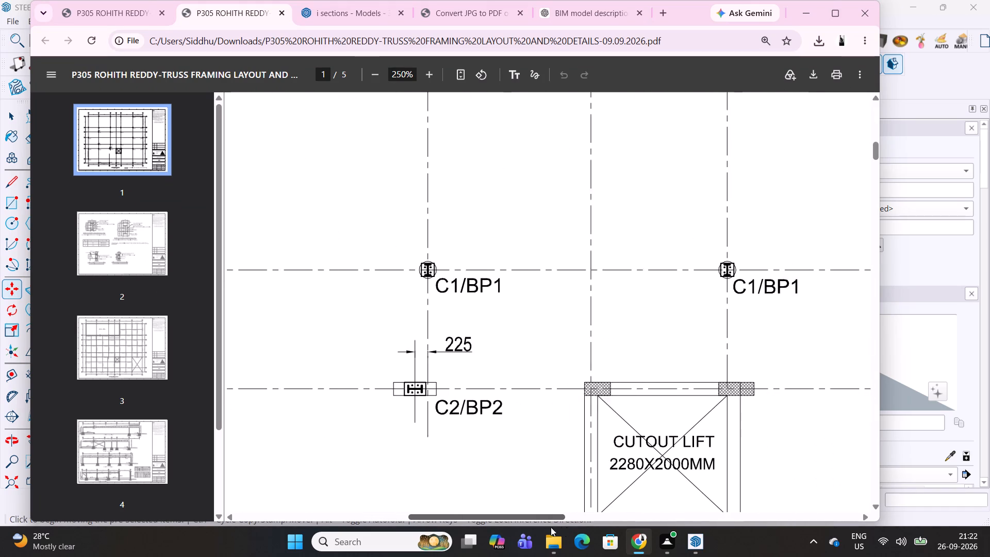
{"action": "left_click_drag", "start_coordinate": [551, 527], "coordinate": [549, 527]}
{"action": "scroll", "coordinate": [483, 355], "scroll_direction": "up", "scroll_amount": 11}
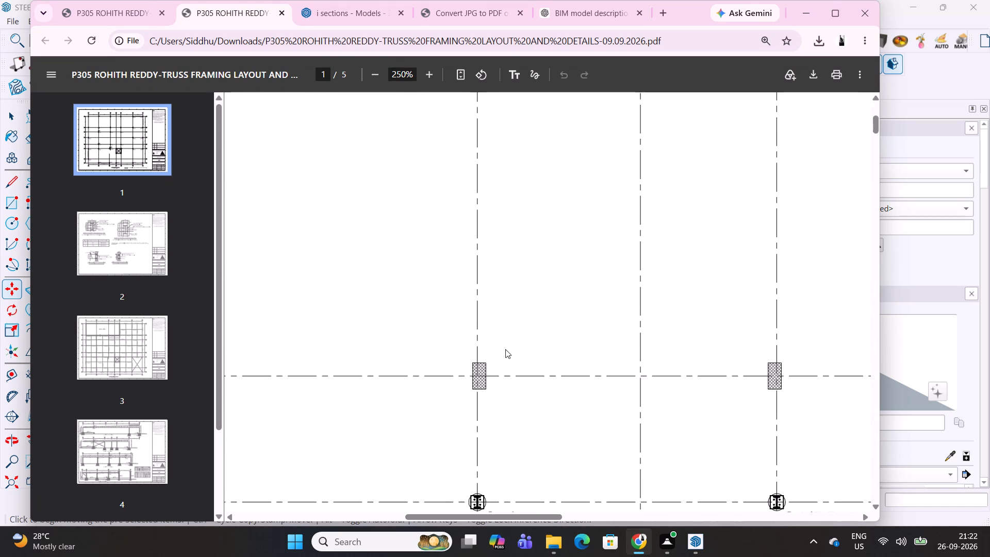
{"action": "triple_click", "coordinate": [377, 75]}
{"action": "double_click", "coordinate": [377, 75]}
{"action": "scroll", "coordinate": [337, 207], "scroll_direction": "up", "scroll_amount": 1}
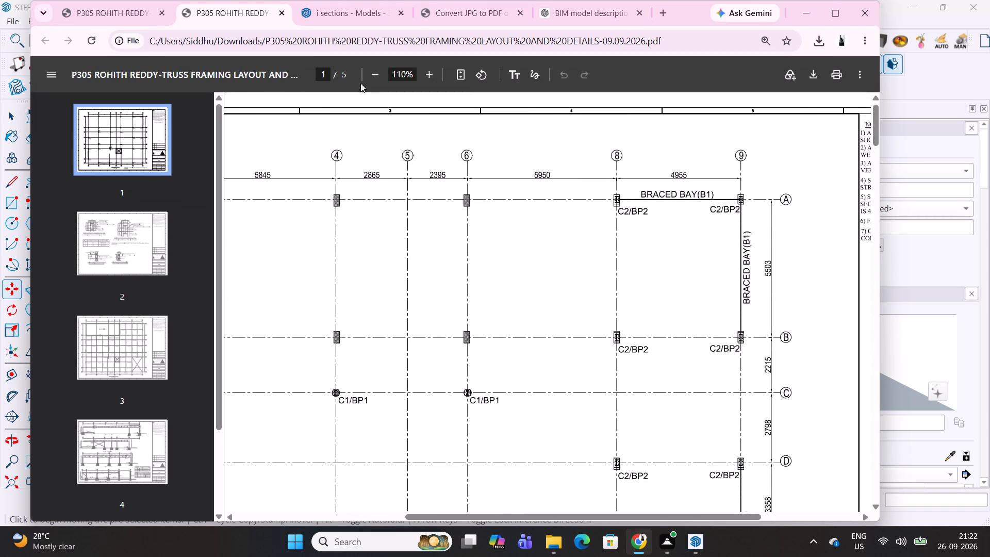
{"action": "left_click", "coordinate": [375, 74]}
{"action": "left_click_drag", "start_coordinate": [445, 515], "coordinate": [352, 510]}
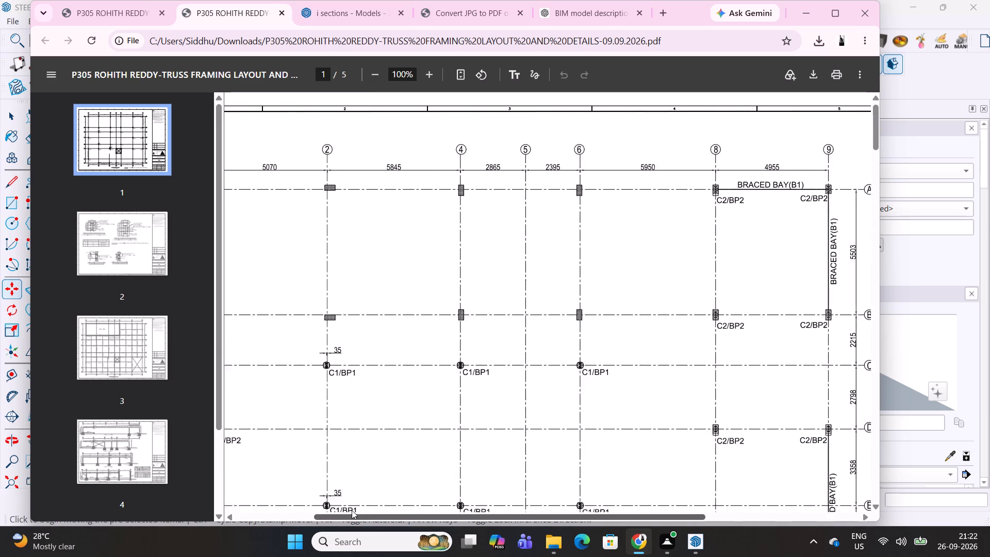
{"action": "left_click_drag", "start_coordinate": [352, 510], "coordinate": [342, 509]}
{"action": "triple_click", "coordinate": [432, 76]}
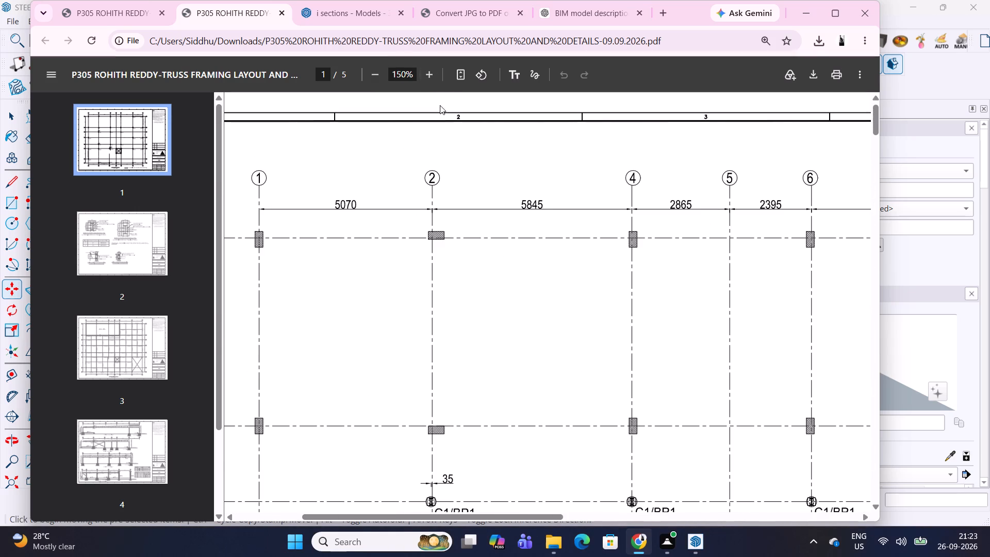
{"action": "triple_click", "coordinate": [437, 74]}
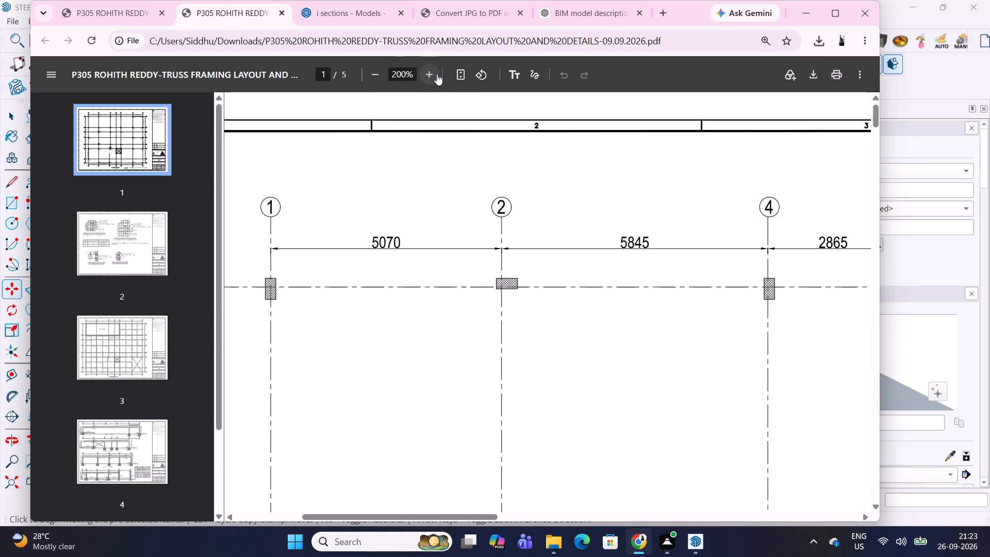
{"action": "left_click", "coordinate": [437, 74]}
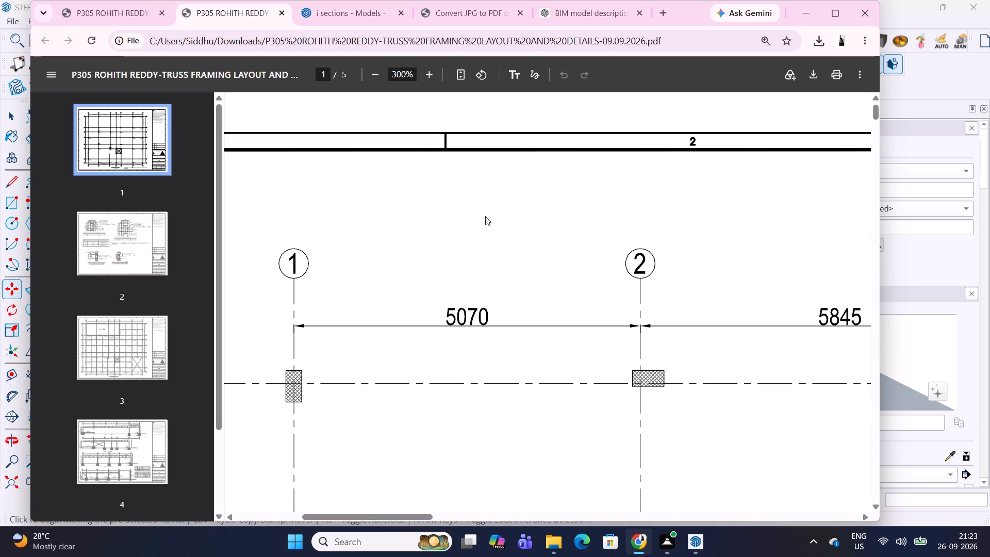
{"action": "left_click", "coordinate": [375, 81]}
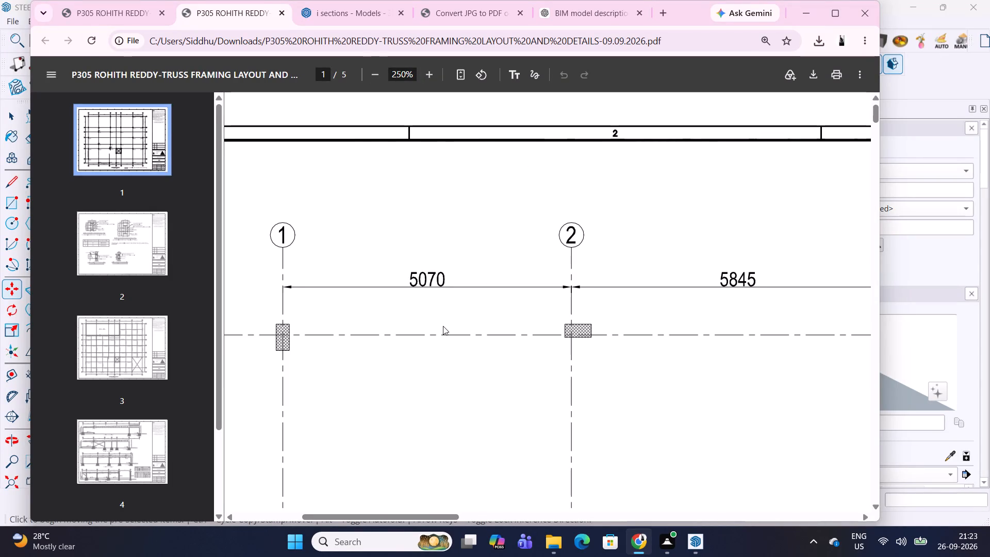
{"action": "scroll", "coordinate": [443, 326], "scroll_direction": "up", "scroll_amount": 1}
{"action": "left_click_drag", "start_coordinate": [438, 518], "coordinate": [514, 517]}
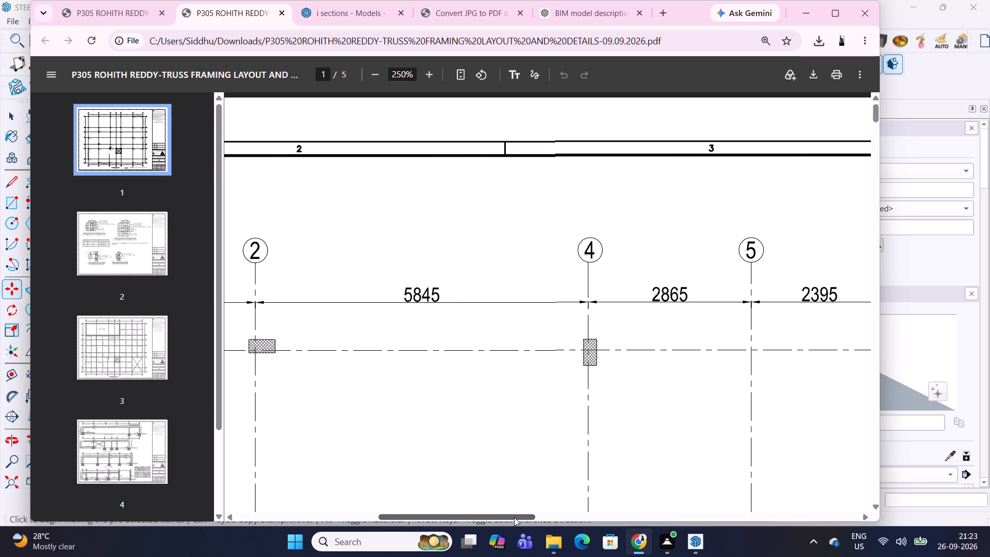
{"action": "left_click_drag", "start_coordinate": [514, 517], "coordinate": [512, 516]}
{"action": "scroll", "coordinate": [555, 345], "scroll_direction": "down", "scroll_amount": 3}
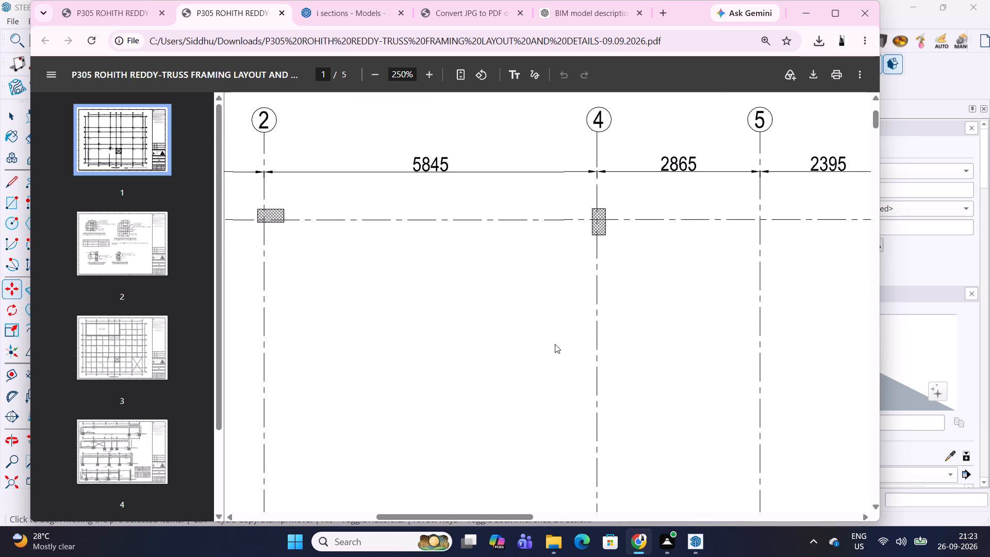
{"action": "scroll", "coordinate": [555, 344], "scroll_direction": "down", "scroll_amount": 4}
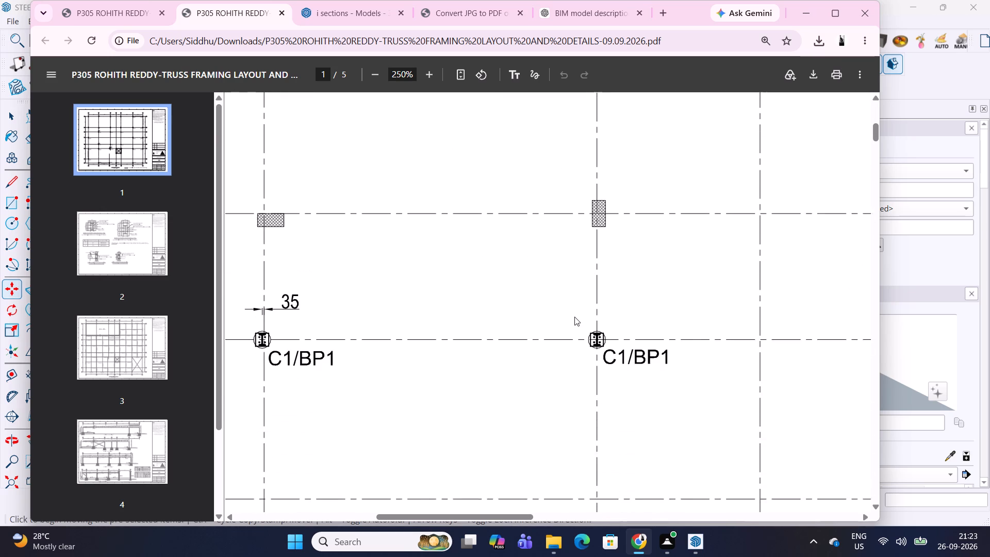
{"action": "scroll", "coordinate": [575, 317], "scroll_direction": "down", "scroll_amount": 1}
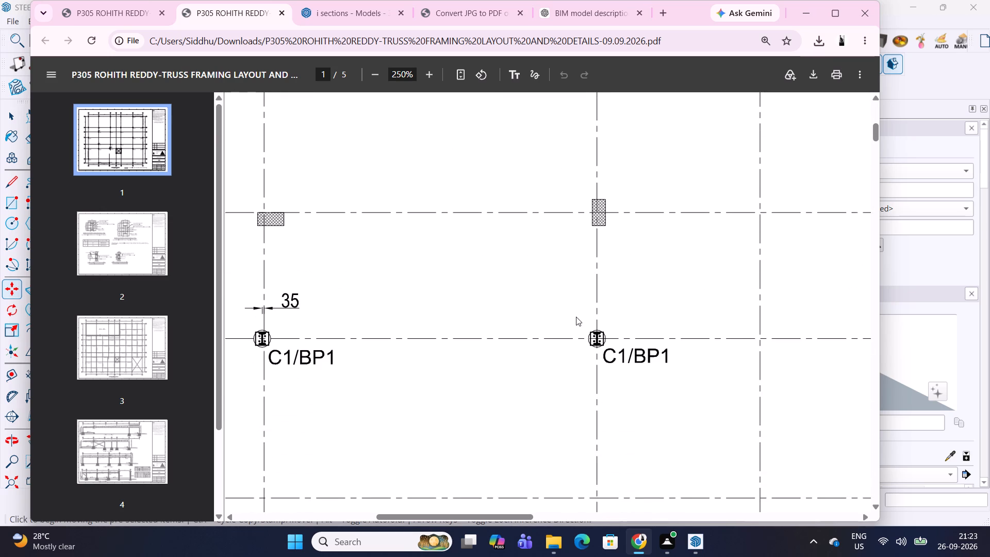
{"action": "left_click_drag", "start_coordinate": [454, 517], "coordinate": [344, 497]}
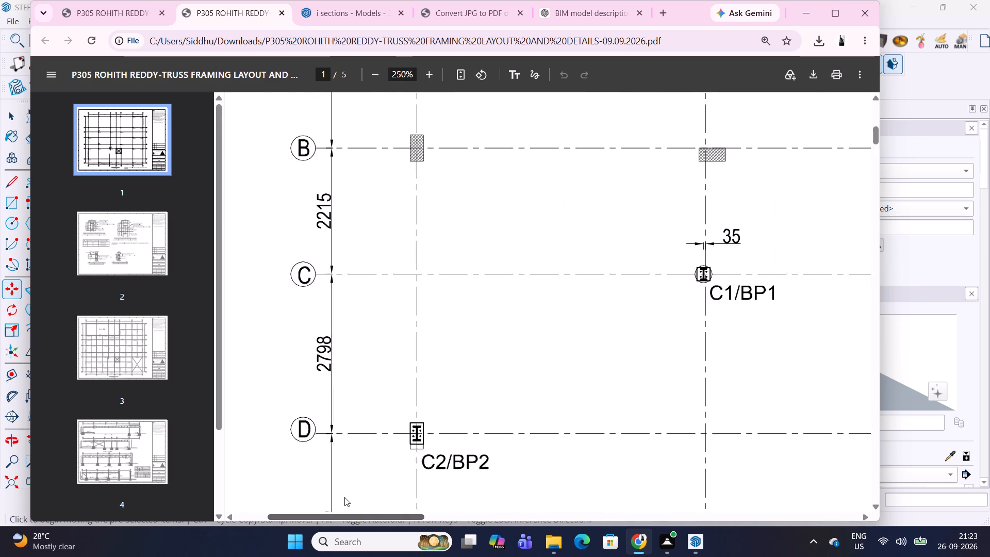
{"action": "left_click_drag", "start_coordinate": [344, 497], "coordinate": [421, 497]}
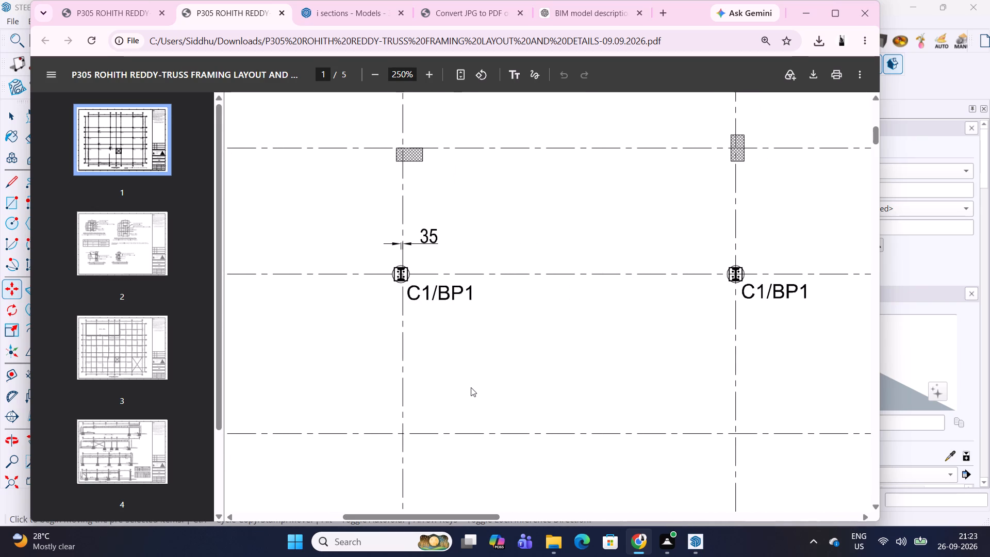
{"action": "left_click", "coordinate": [808, 15]}
In SketchUp, copy the C1 I-section column at grid C on grid line 2 by its base edge midpoint to the grid line 4 guide.
{"action": "scroll", "coordinate": [467, 285], "scroll_direction": "down", "scroll_amount": 3}
{"action": "middle_click_drag", "start_coordinate": [505, 265], "coordinate": [472, 273]}
{"action": "scroll", "coordinate": [318, 316], "scroll_direction": "up", "scroll_amount": 10}
{"action": "middle_click_drag", "start_coordinate": [451, 281], "coordinate": [307, 301]}
{"action": "middle_click_drag", "start_coordinate": [312, 300], "coordinate": [265, 326]}
{"action": "key", "text": "space"}
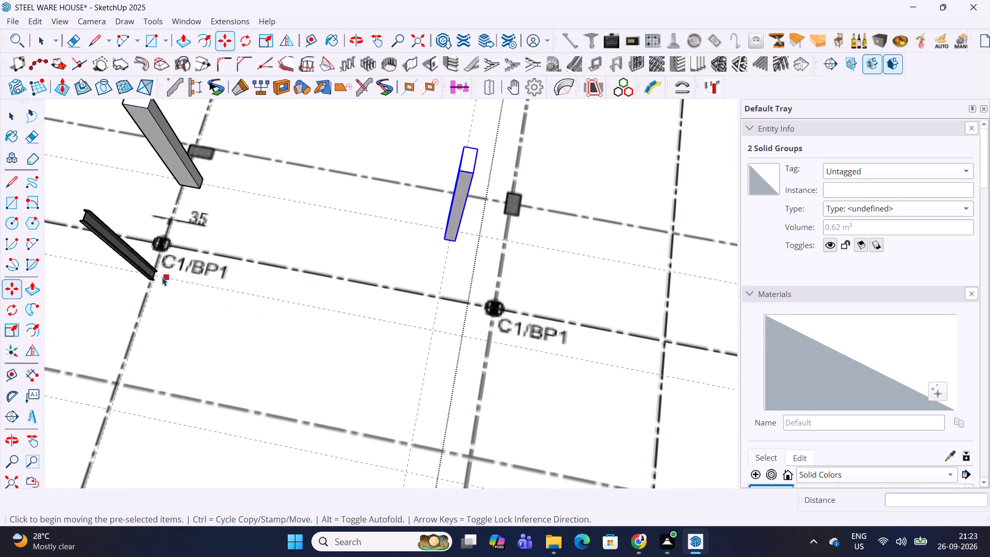
{"action": "left_click", "coordinate": [145, 269]}
{"action": "scroll", "coordinate": [145, 269], "scroll_direction": "up", "scroll_amount": 9}
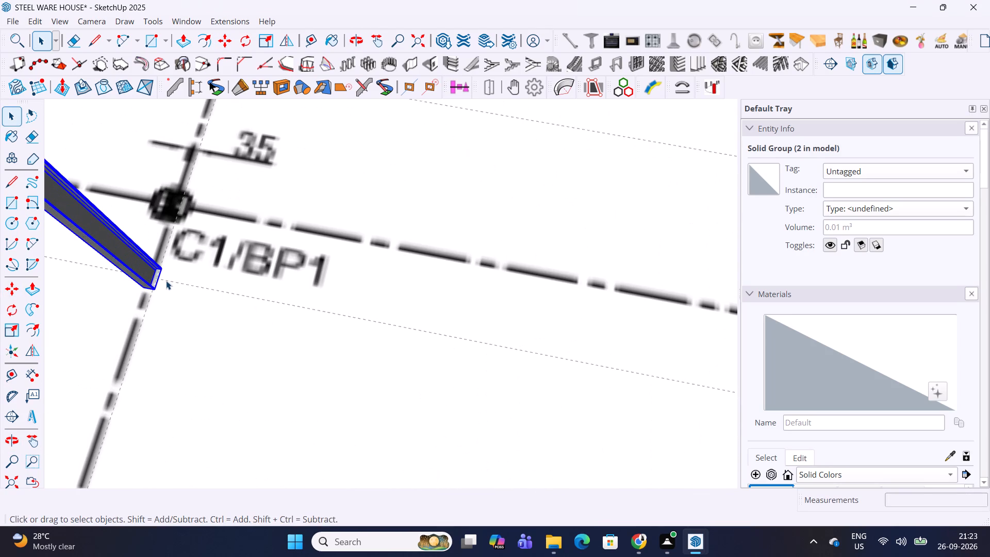
{"action": "scroll", "coordinate": [158, 280], "scroll_direction": "up", "scroll_amount": 10}
{"action": "key", "text": "m"}
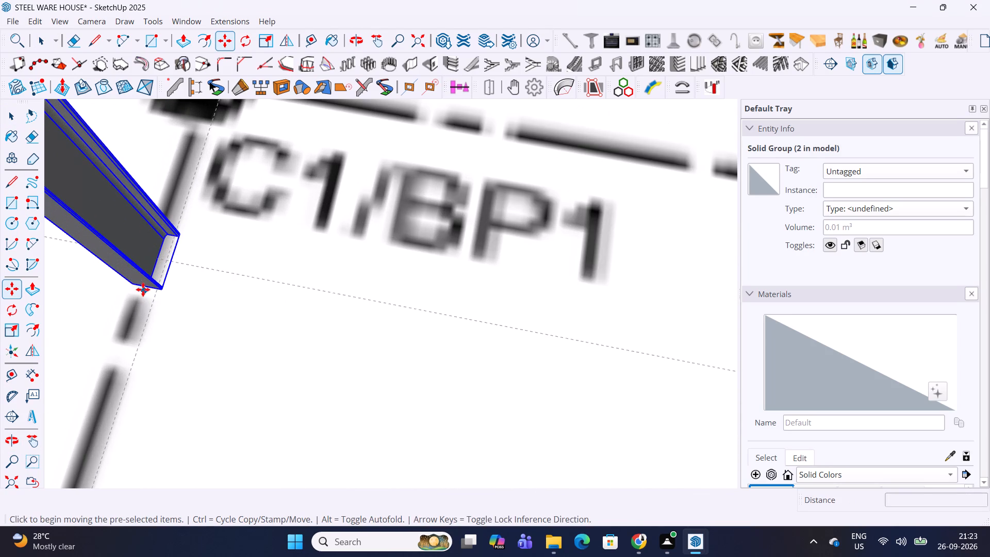
{"action": "scroll", "coordinate": [141, 287], "scroll_direction": "up", "scroll_amount": 5}
{"action": "middle_click_drag", "start_coordinate": [142, 287], "coordinate": [233, 279]}
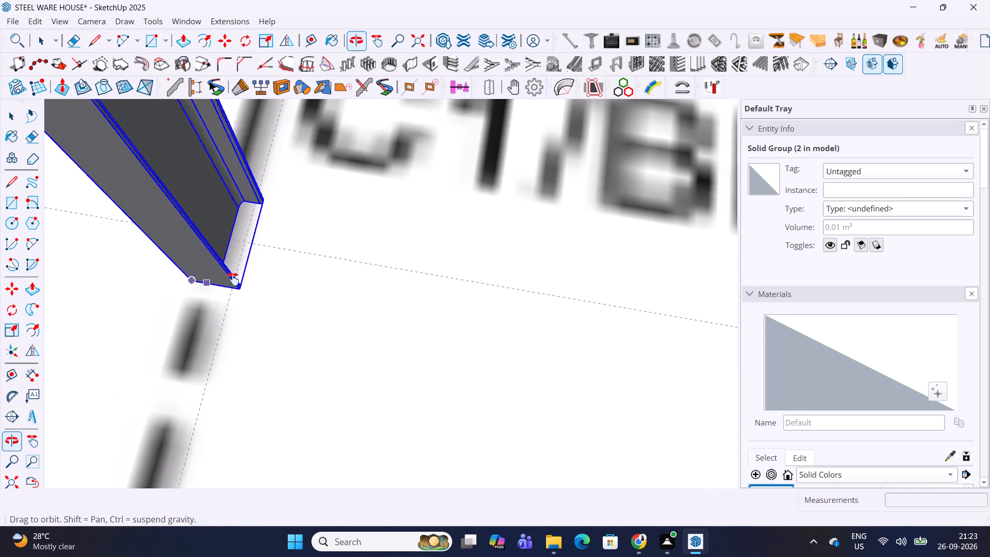
{"action": "middle_click_drag", "start_coordinate": [233, 279], "coordinate": [290, 279]}
{"action": "middle_click_drag", "start_coordinate": [292, 287], "coordinate": [384, 211]}
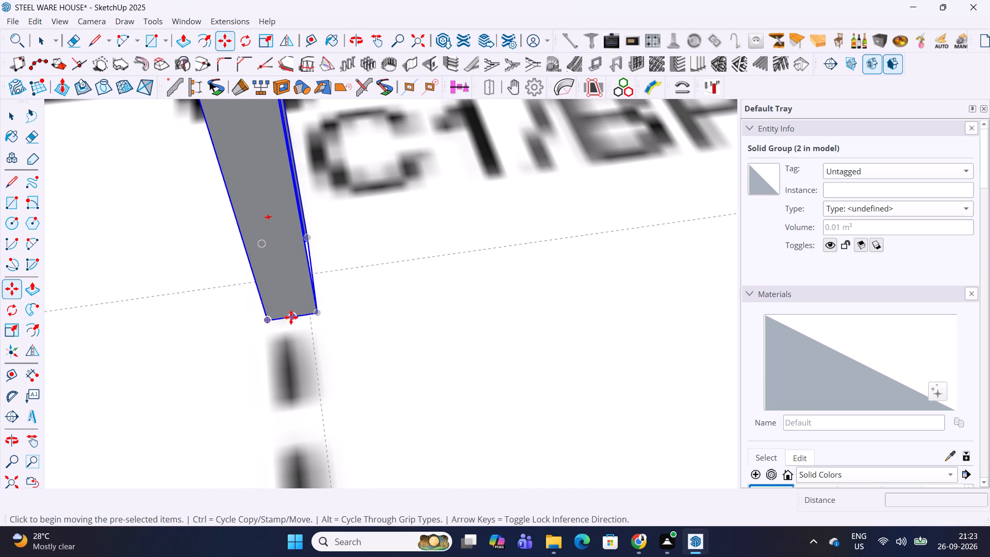
{"action": "left_click", "coordinate": [291, 318]}
{"action": "scroll", "coordinate": [320, 315], "scroll_direction": "down", "scroll_amount": 11}
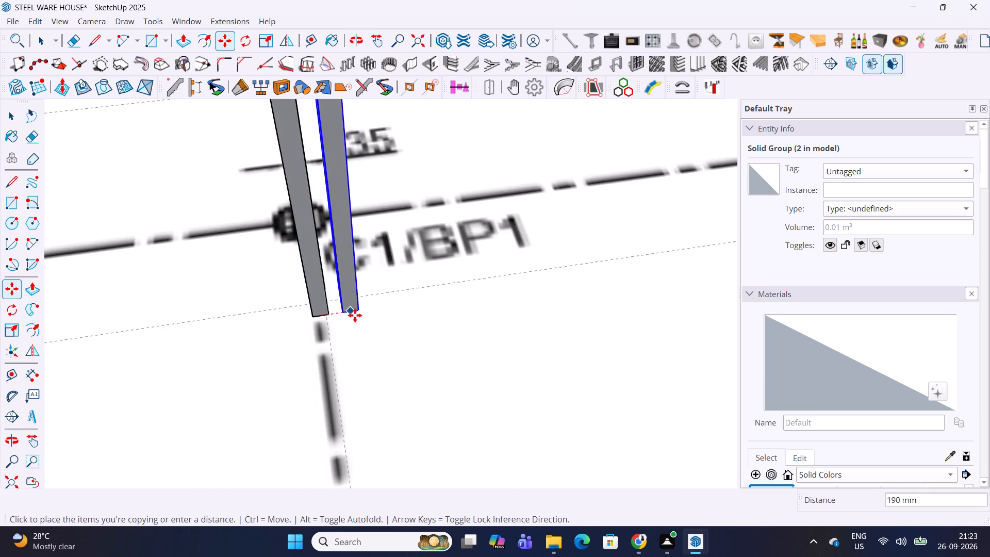
{"action": "scroll", "coordinate": [355, 315], "scroll_direction": "down", "scroll_amount": 6}
{"action": "middle_click_drag", "start_coordinate": [532, 294], "coordinate": [109, 355], "text": "shift"}
{"action": "middle_click_drag", "start_coordinate": [473, 303], "coordinate": [334, 323], "text": "shift"}
{"action": "scroll", "coordinate": [336, 323], "scroll_direction": "up", "scroll_amount": 8}
{"action": "left_click", "coordinate": [363, 303]}
{"action": "scroll", "coordinate": [363, 303], "scroll_direction": "down", "scroll_amount": 8}
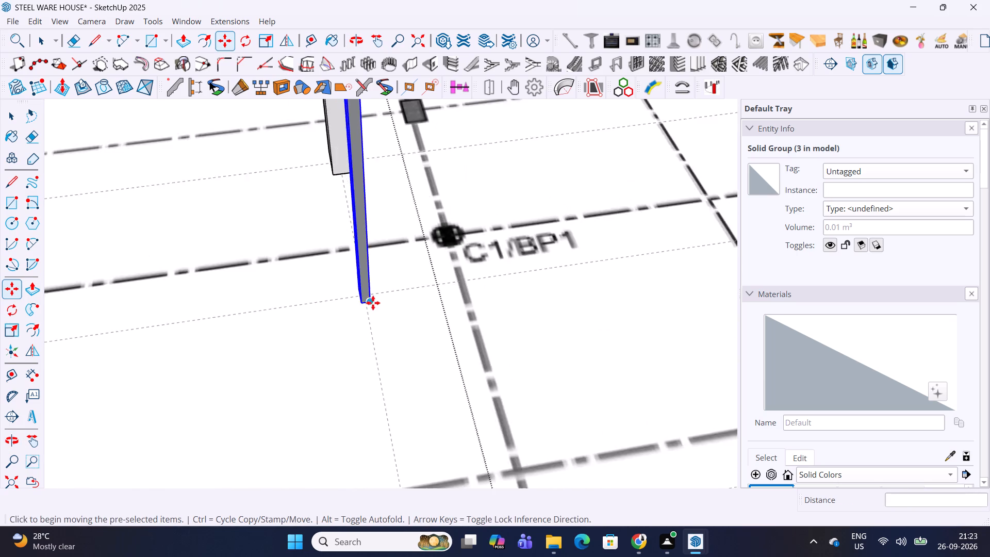
Copy the grid C I-section column on grid line 4 about 6156 mm along the green axis to the grid E guide.
{"action": "scroll", "coordinate": [373, 303], "scroll_direction": "down", "scroll_amount": 10}
{"action": "middle_click_drag", "start_coordinate": [397, 325], "coordinate": [356, 189], "text": "shift"}
{"action": "scroll", "coordinate": [358, 211], "scroll_direction": "down", "scroll_amount": 2}
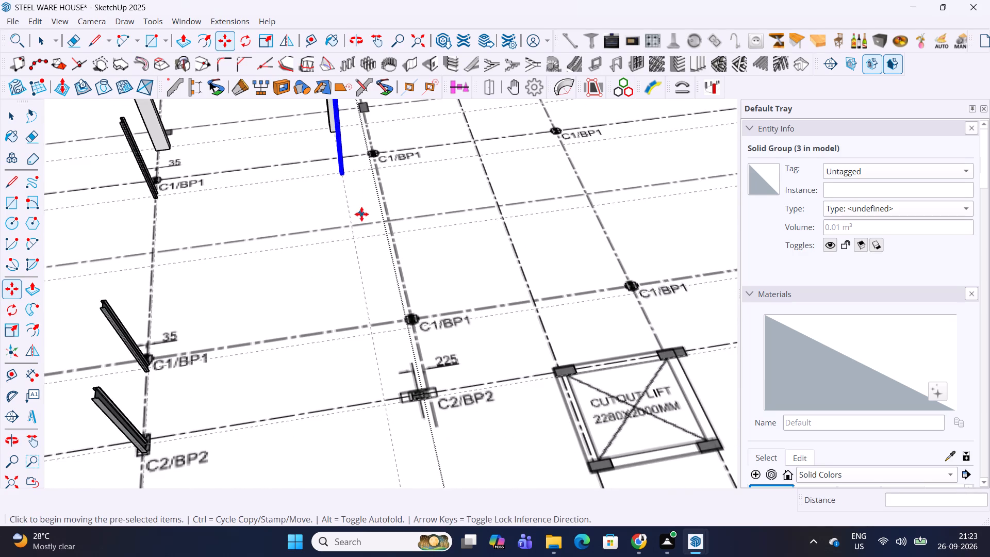
{"action": "middle_click_drag", "start_coordinate": [361, 214], "coordinate": [331, 305]}
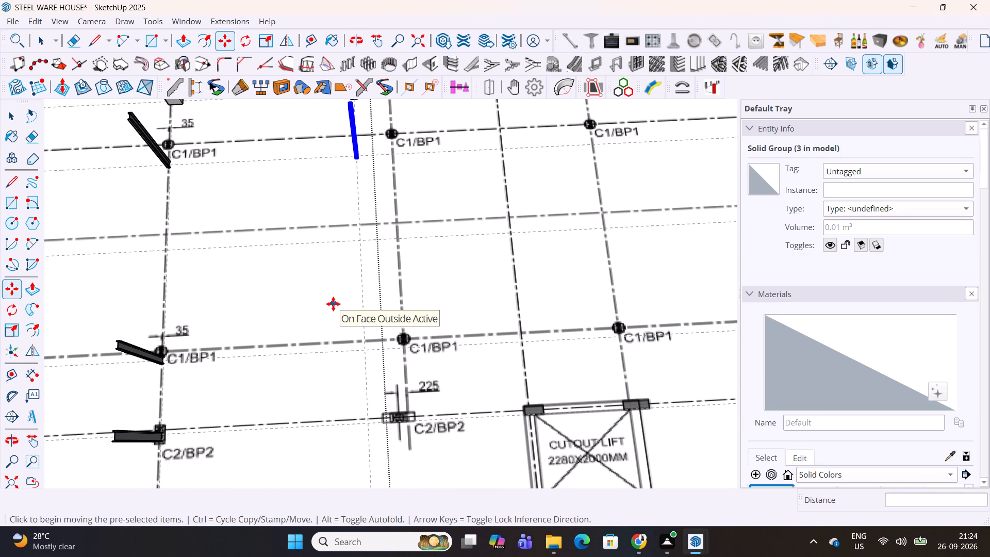
{"action": "scroll", "coordinate": [340, 299], "scroll_direction": "up", "scroll_amount": 2}
{"action": "middle_click_drag", "start_coordinate": [387, 231], "coordinate": [371, 311]}
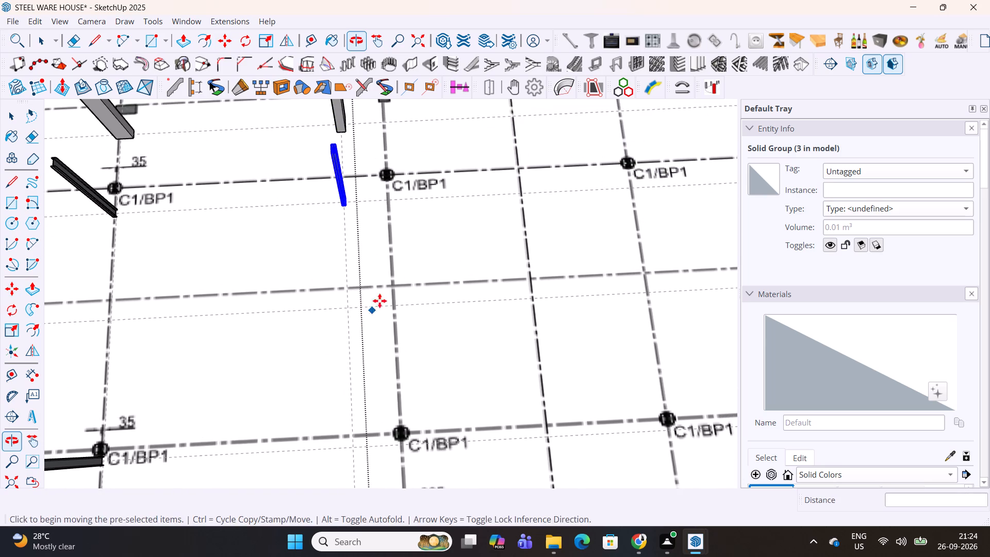
{"action": "middle_click_drag", "start_coordinate": [396, 277], "coordinate": [358, 298]}
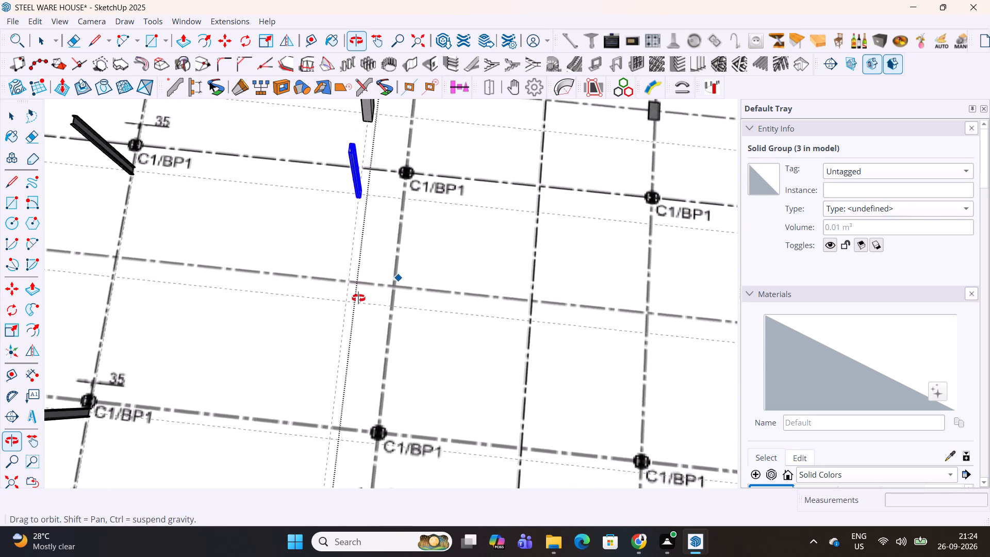
{"action": "middle_click_drag", "start_coordinate": [358, 298], "coordinate": [438, 267]}
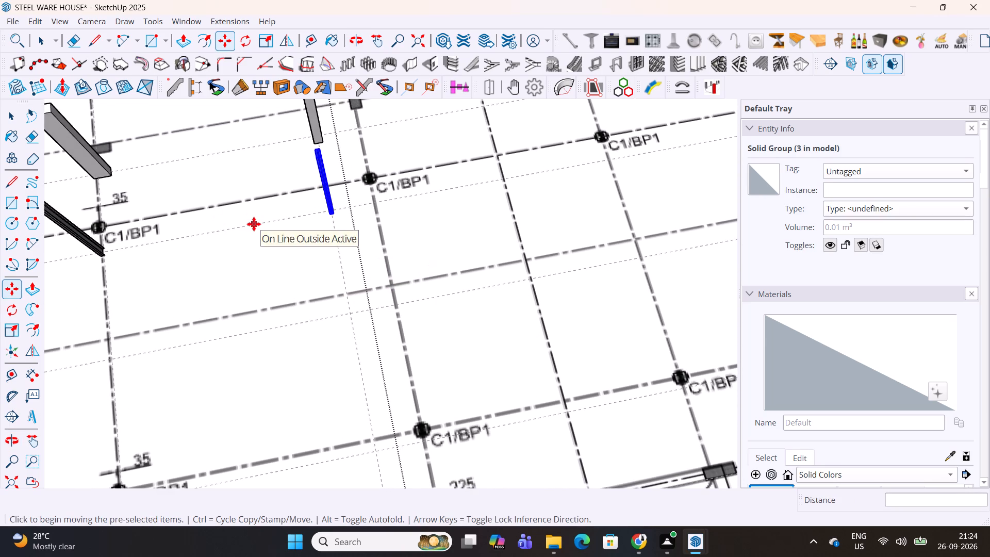
{"action": "left_click", "coordinate": [254, 224]}
{"action": "middle_click_drag", "start_coordinate": [276, 367], "coordinate": [260, 265], "text": "shift"}
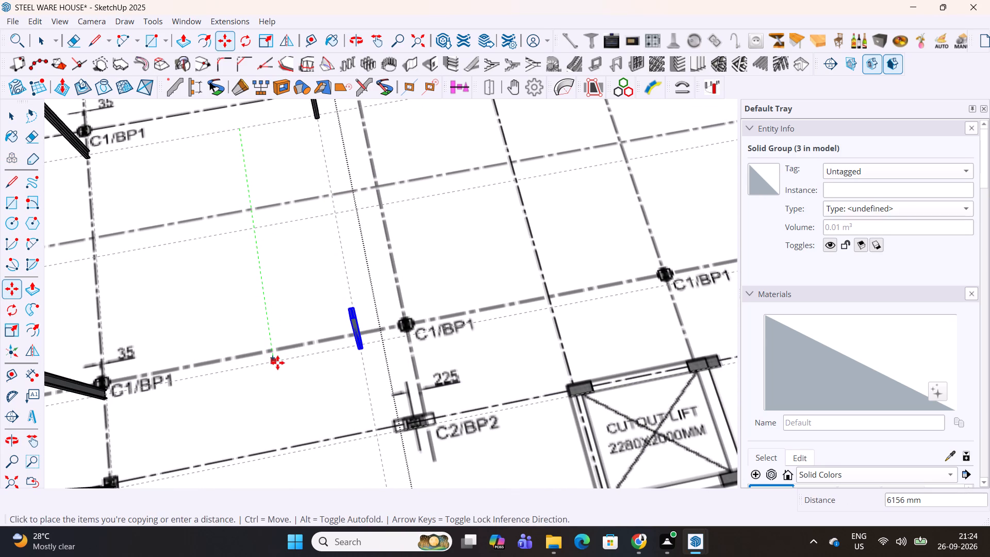
{"action": "left_click", "coordinate": [276, 364]}
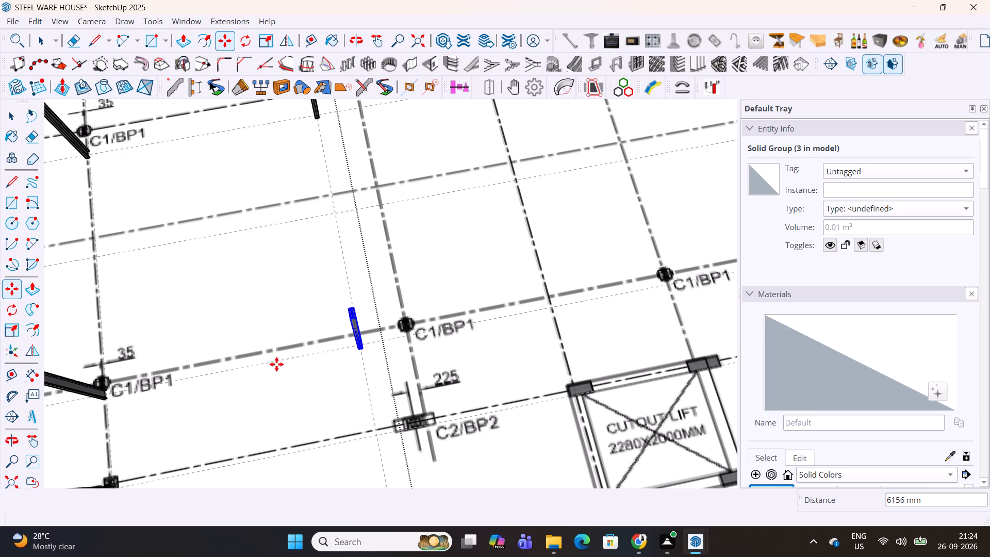
{"action": "middle_click_drag", "start_coordinate": [291, 355], "coordinate": [262, 268], "text": "shift"}
{"action": "middle_click_drag", "start_coordinate": [399, 277], "coordinate": [399, 350], "text": "shift"}
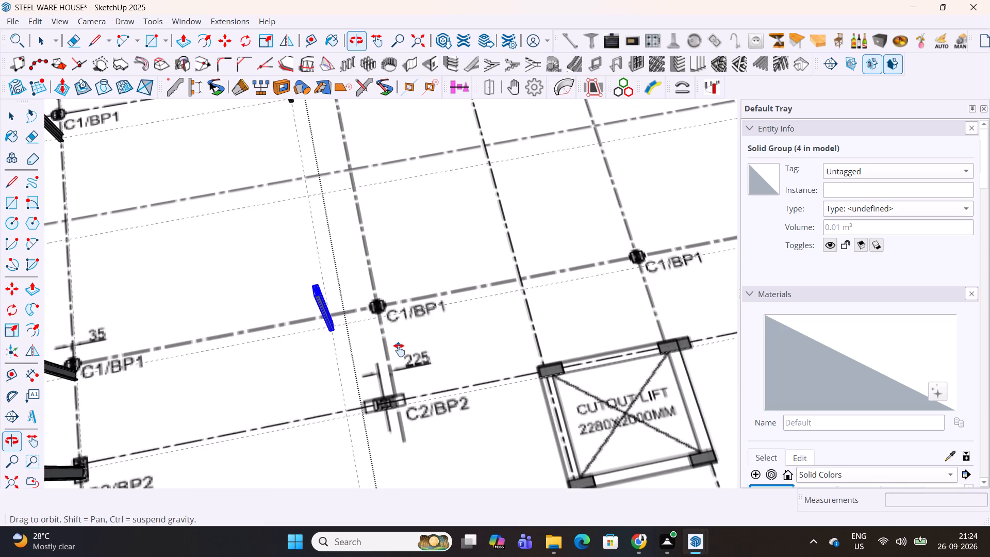
Examine the C1 and C2 column locations at grids E and F beside grid line 4 on the layout underlay.
{"action": "middle_click_drag", "start_coordinate": [399, 350], "coordinate": [441, 284], "text": "shift"}
{"action": "middle_click_drag", "start_coordinate": [425, 354], "coordinate": [392, 351]}
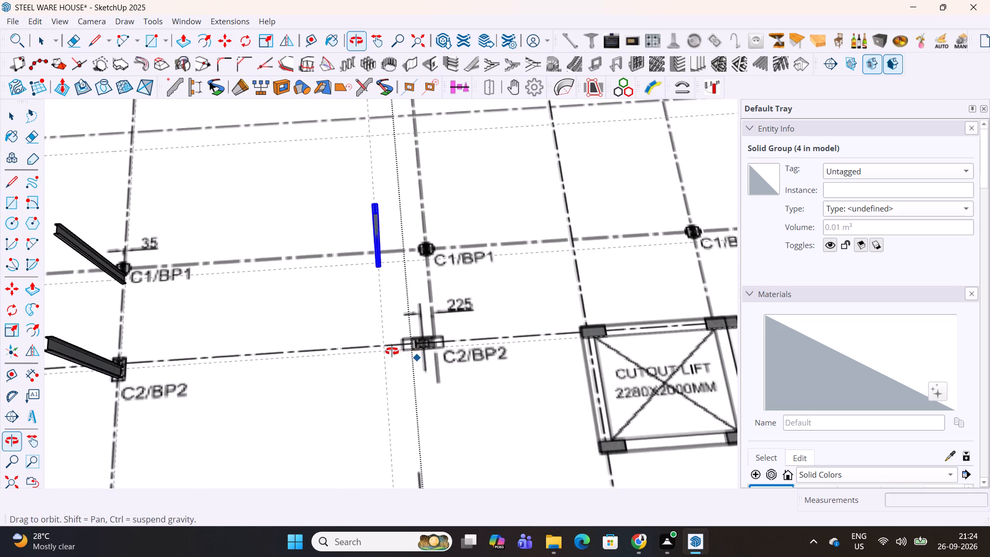
{"action": "middle_click_drag", "start_coordinate": [392, 351], "coordinate": [392, 351]}
{"action": "scroll", "coordinate": [423, 351], "scroll_direction": "up", "scroll_amount": 11}
{"action": "scroll", "coordinate": [456, 352], "scroll_direction": "down", "scroll_amount": 7}
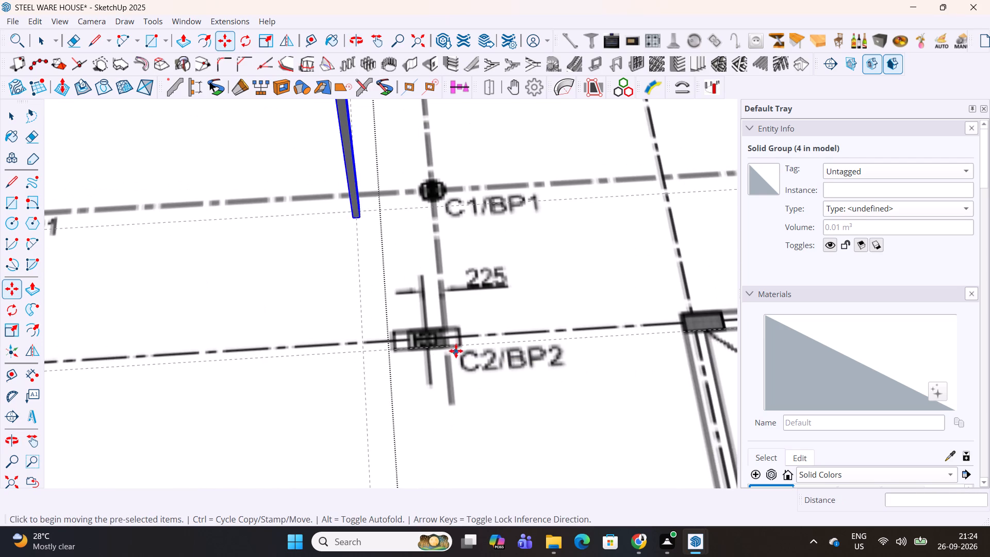
{"action": "scroll", "coordinate": [462, 329], "scroll_direction": "down", "scroll_amount": 4}
{"action": "middle_click_drag", "start_coordinate": [489, 309], "coordinate": [463, 321]}
{"action": "middle_click_drag", "start_coordinate": [463, 321], "coordinate": [457, 314]}
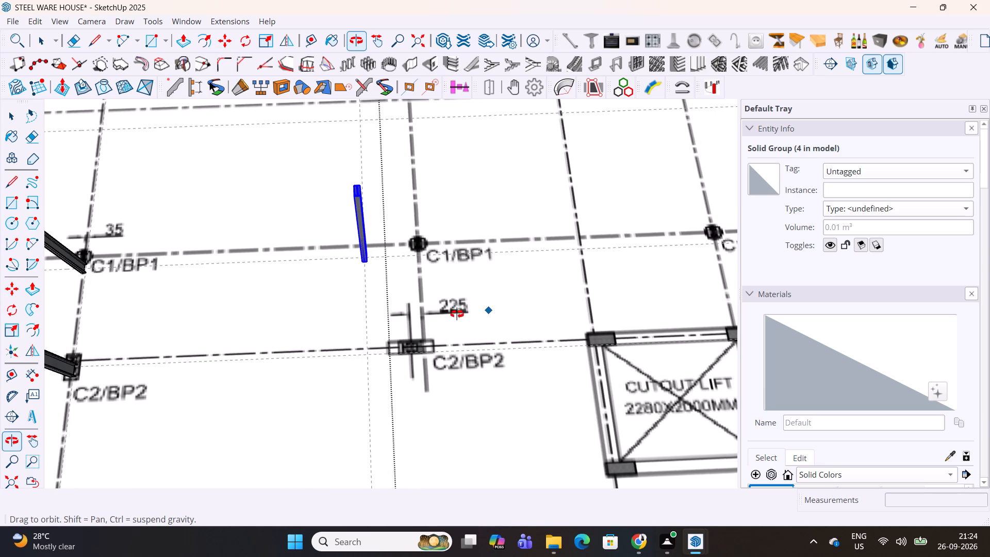
{"action": "middle_click_drag", "start_coordinate": [457, 314], "coordinate": [454, 289]}
{"action": "scroll", "coordinate": [454, 289], "scroll_direction": "down", "scroll_amount": 6}
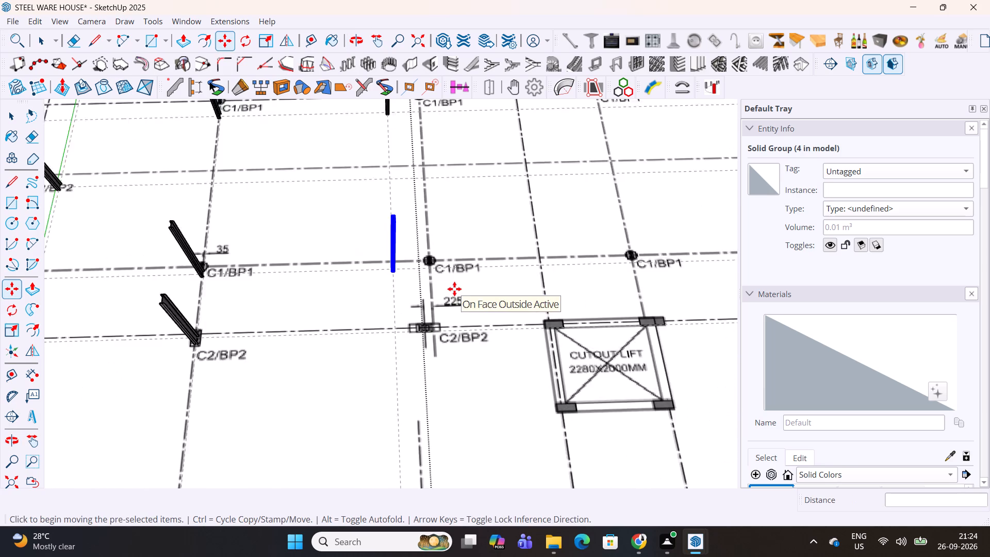
{"action": "middle_click_drag", "start_coordinate": [464, 256], "coordinate": [452, 288]}
Switch to the layout PDF in Chrome and examine the columns at grids B to H, including the offset C2/BP2 column at grid F.
{"action": "left_click", "coordinate": [639, 539]}
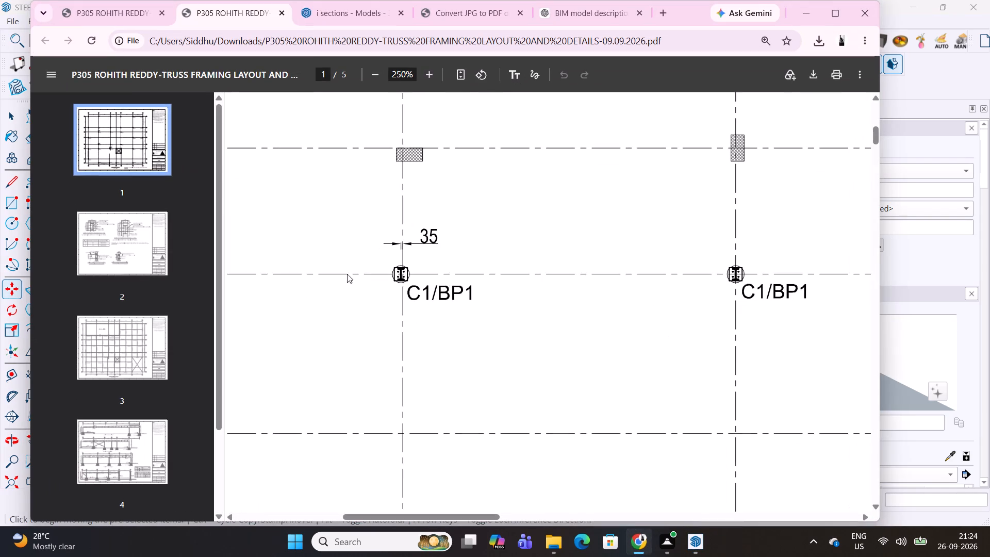
{"action": "scroll", "coordinate": [351, 276], "scroll_direction": "down", "scroll_amount": 3}
{"action": "triple_click", "coordinate": [369, 75]}
{"action": "left_click", "coordinate": [369, 75]}
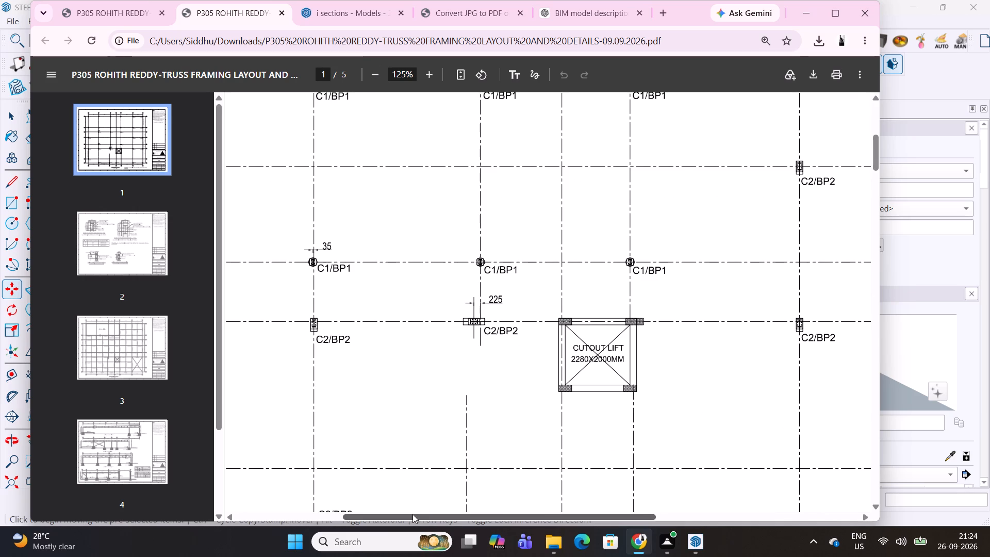
{"action": "left_click_drag", "start_coordinate": [412, 515], "coordinate": [372, 495]}
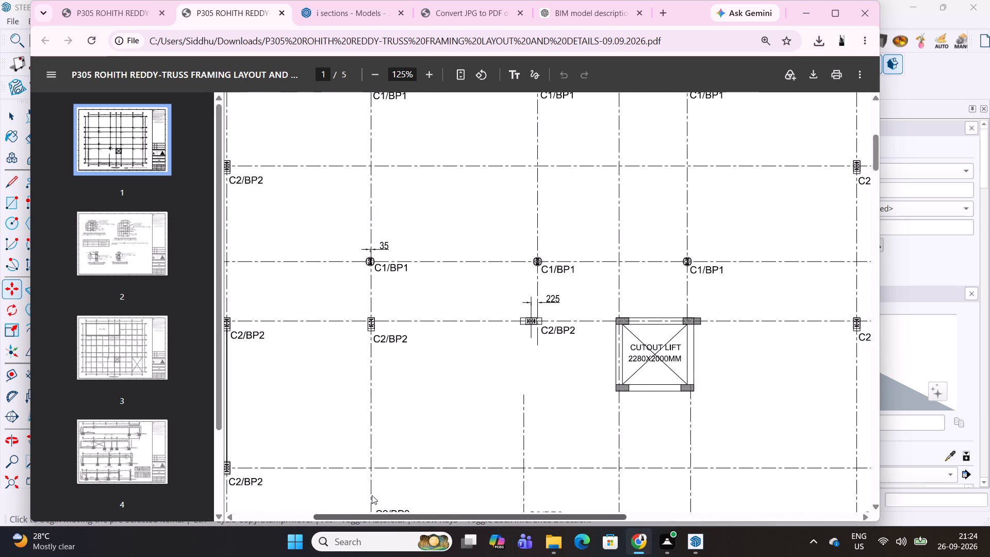
{"action": "left_click_drag", "start_coordinate": [372, 495], "coordinate": [348, 496]}
{"action": "scroll", "coordinate": [442, 357], "scroll_direction": "down", "scroll_amount": 3}
{"action": "scroll", "coordinate": [510, 377], "scroll_direction": "up", "scroll_amount": 1}
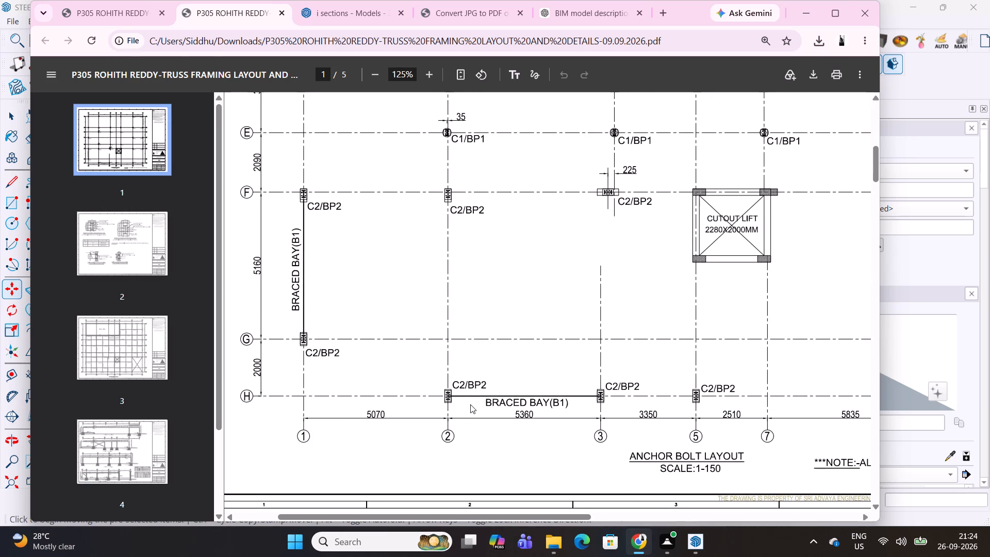
{"action": "scroll", "coordinate": [595, 324], "scroll_direction": "up", "scroll_amount": 1}
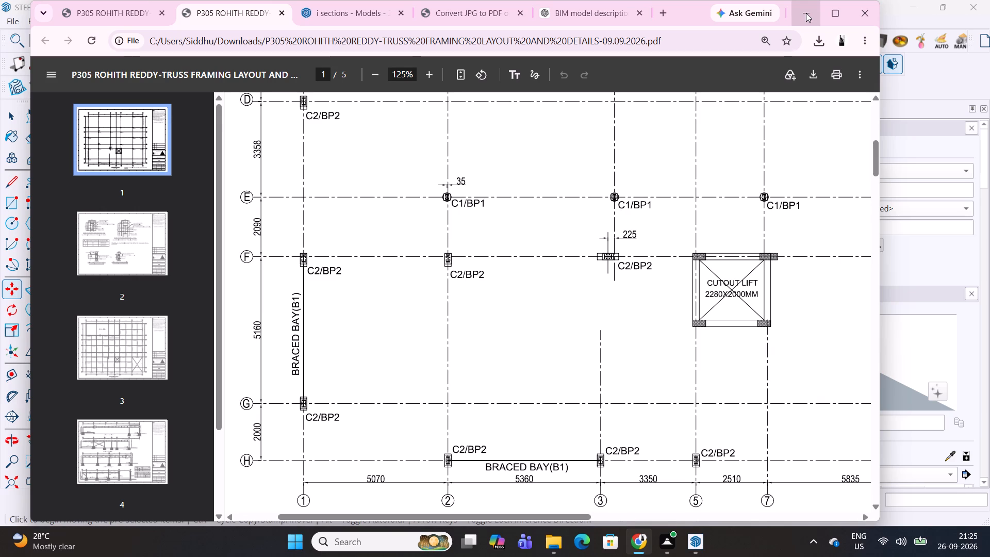
{"action": "scroll", "coordinate": [540, 230], "scroll_direction": "up", "scroll_amount": 3}
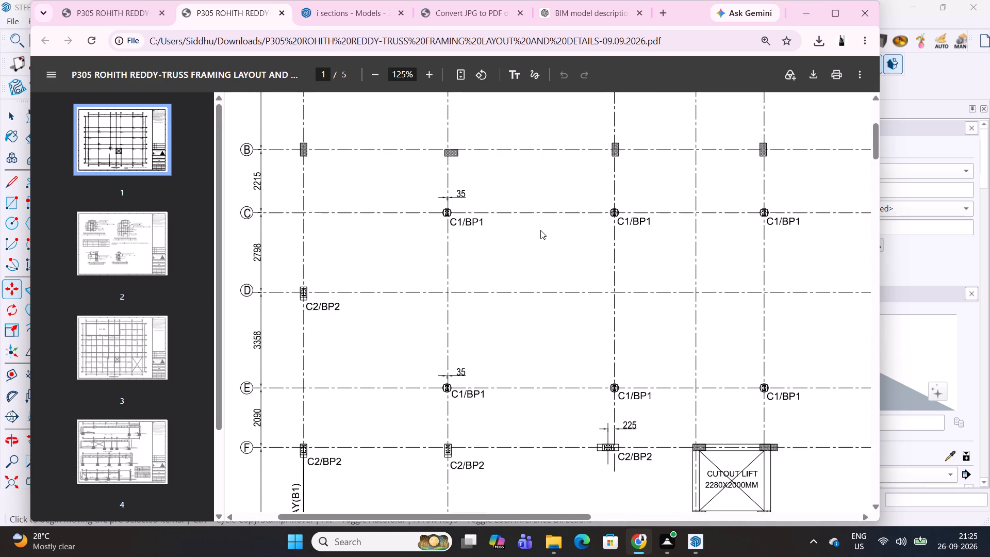
{"action": "scroll", "coordinate": [540, 230], "scroll_direction": "up", "scroll_amount": 1}
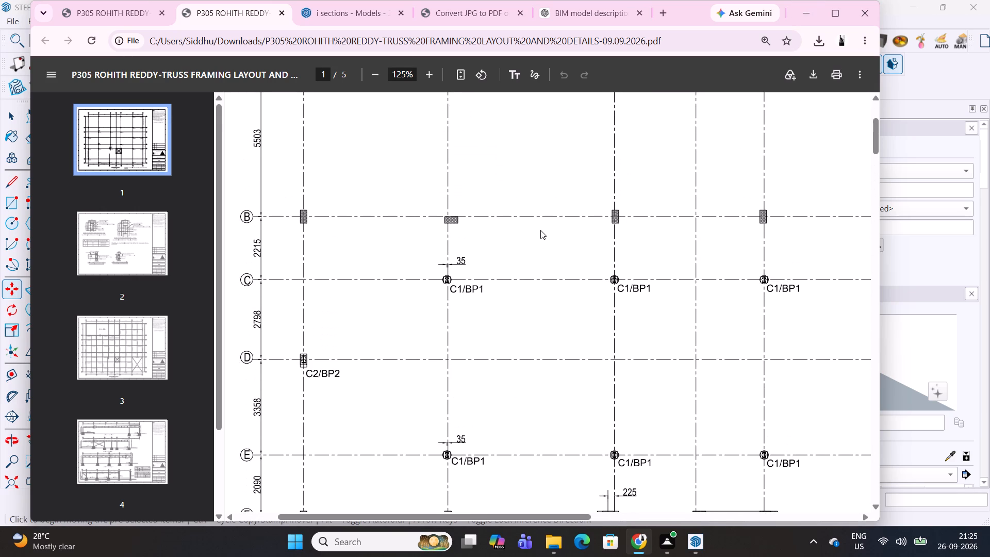
{"action": "scroll", "coordinate": [540, 230], "scroll_direction": "down", "scroll_amount": 3}
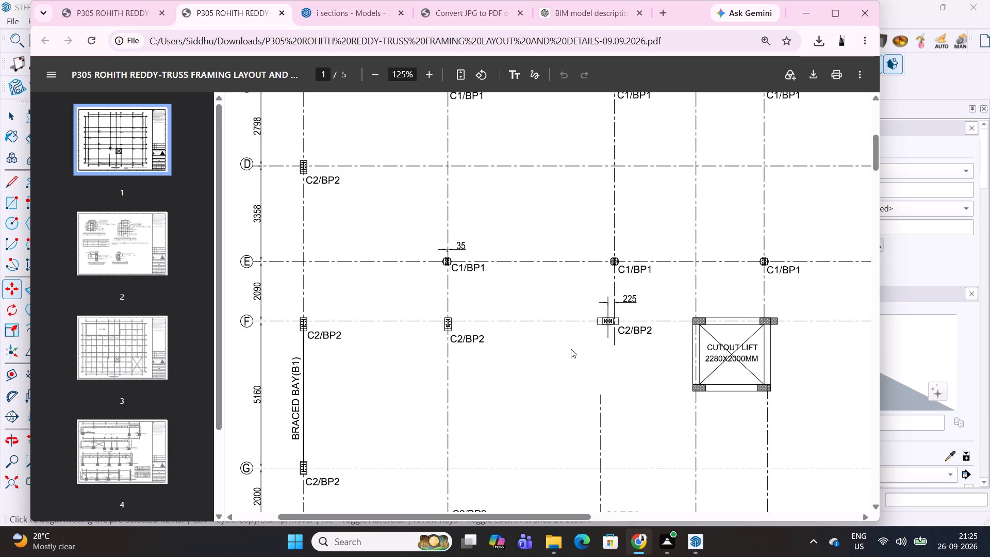
{"action": "left_click", "coordinate": [805, 16]}
In SketchUp, copy the C2 I-section column at grid F on grid line 2 along the red axis to the grid line 4 guide.
{"action": "scroll", "coordinate": [460, 317], "scroll_direction": "down", "scroll_amount": 4}
{"action": "scroll", "coordinate": [414, 329], "scroll_direction": "up", "scroll_amount": 5}
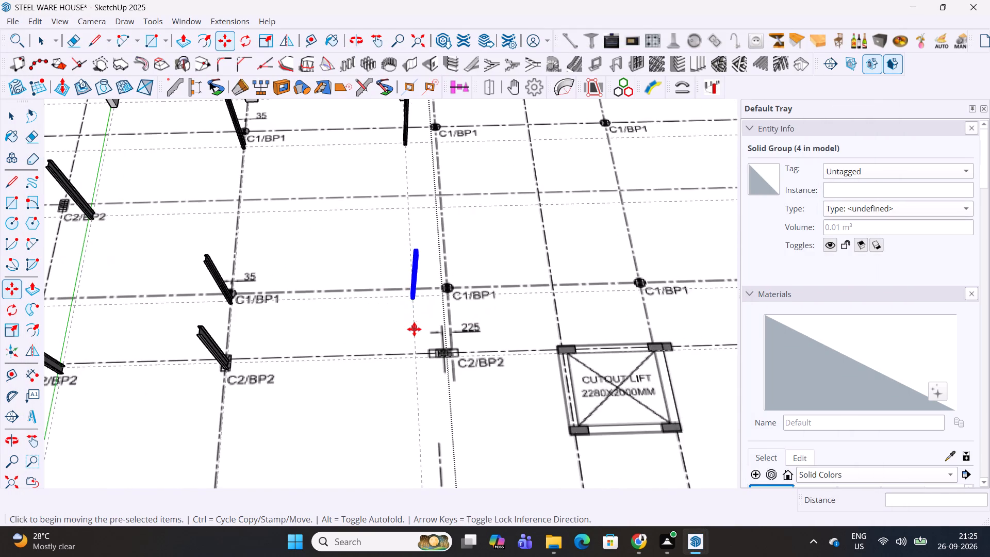
{"action": "scroll", "coordinate": [418, 327], "scroll_direction": "up", "scroll_amount": 8}
{"action": "middle_click_drag", "start_coordinate": [438, 299], "coordinate": [430, 298]}
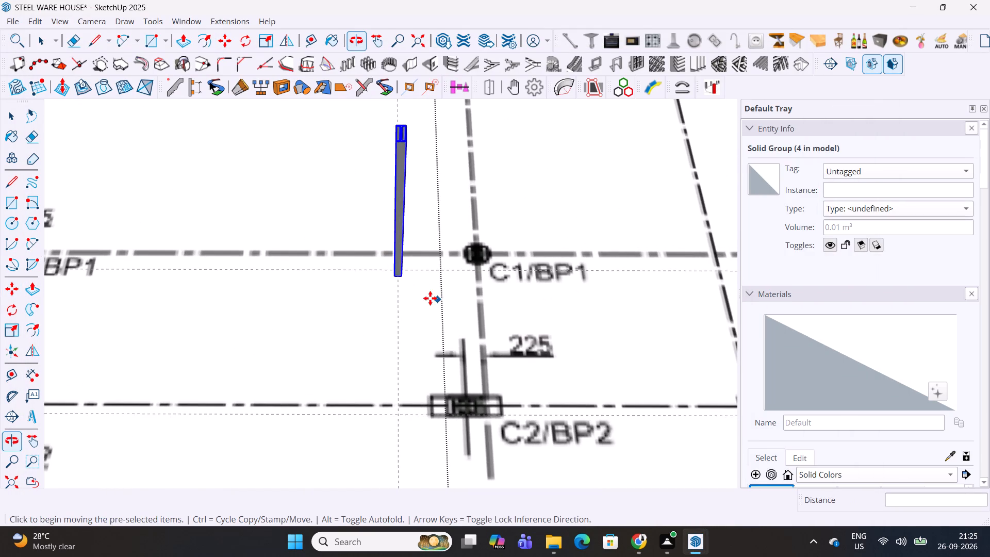
{"action": "scroll", "coordinate": [430, 298], "scroll_direction": "down", "scroll_amount": 6}
{"action": "middle_click_drag", "start_coordinate": [414, 301], "coordinate": [464, 290]}
{"action": "middle_click_drag", "start_coordinate": [374, 322], "coordinate": [365, 322]}
{"action": "key", "text": "space"}
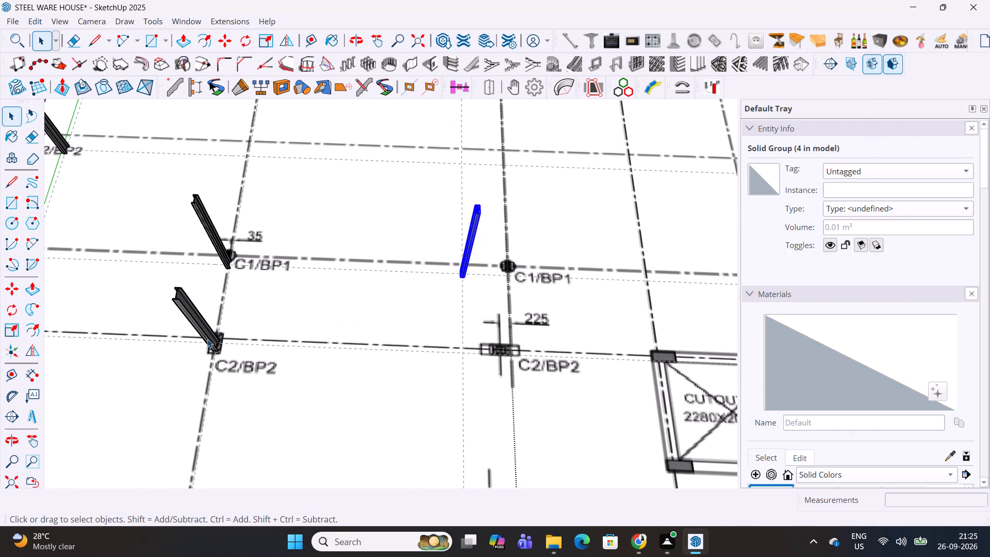
{"action": "left_click", "coordinate": [211, 334]}
{"action": "scroll", "coordinate": [211, 334], "scroll_direction": "up", "scroll_amount": 3}
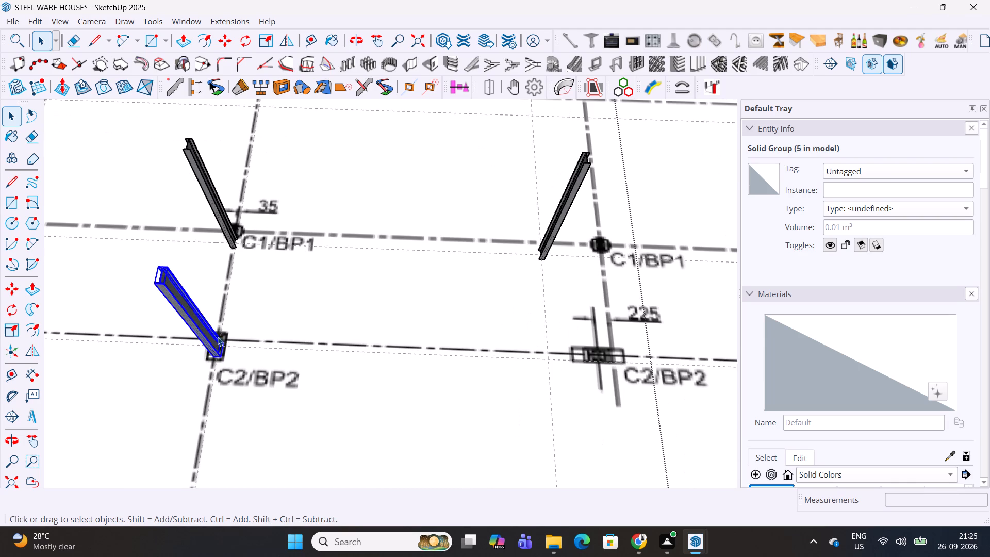
{"action": "key", "text": "m"}
{"action": "left_click", "coordinate": [218, 367]}
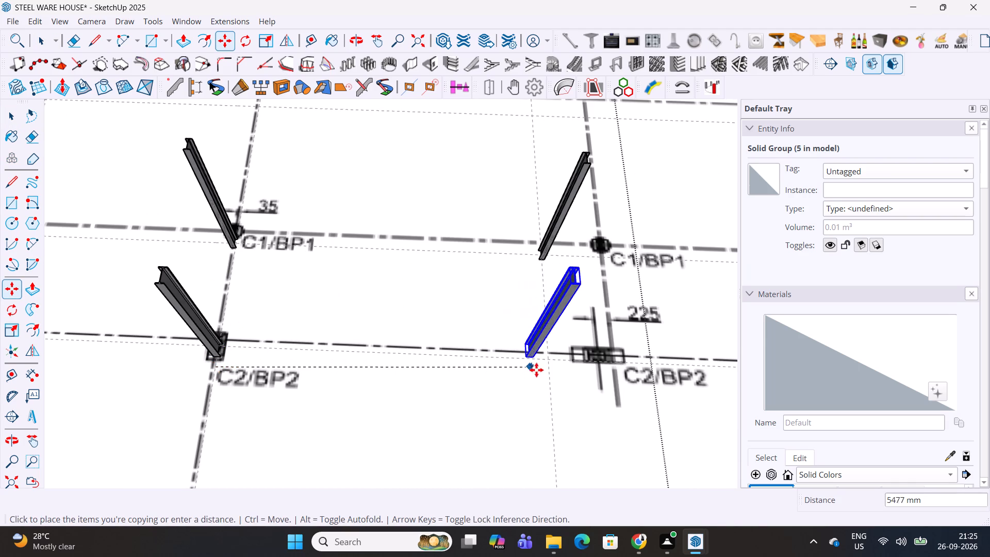
{"action": "left_click", "coordinate": [552, 385]}
Rotate the copied grid F column a quarter turn about its base so its web runs along grid F.
{"action": "scroll", "coordinate": [563, 361], "scroll_direction": "up", "scroll_amount": 8}
{"action": "middle_click_drag", "start_coordinate": [577, 350], "coordinate": [547, 348]}
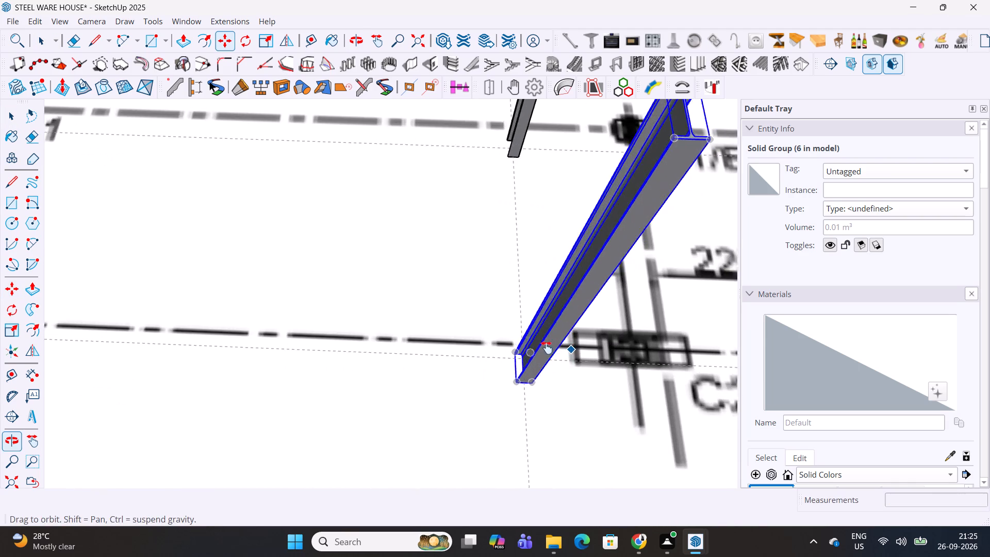
{"action": "middle_click_drag", "start_coordinate": [547, 348], "coordinate": [446, 341]}
{"action": "scroll", "coordinate": [422, 347], "scroll_direction": "up", "scroll_amount": 3}
{"action": "middle_click_drag", "start_coordinate": [442, 340], "coordinate": [406, 336]}
{"action": "scroll", "coordinate": [403, 337], "scroll_direction": "up", "scroll_amount": 2}
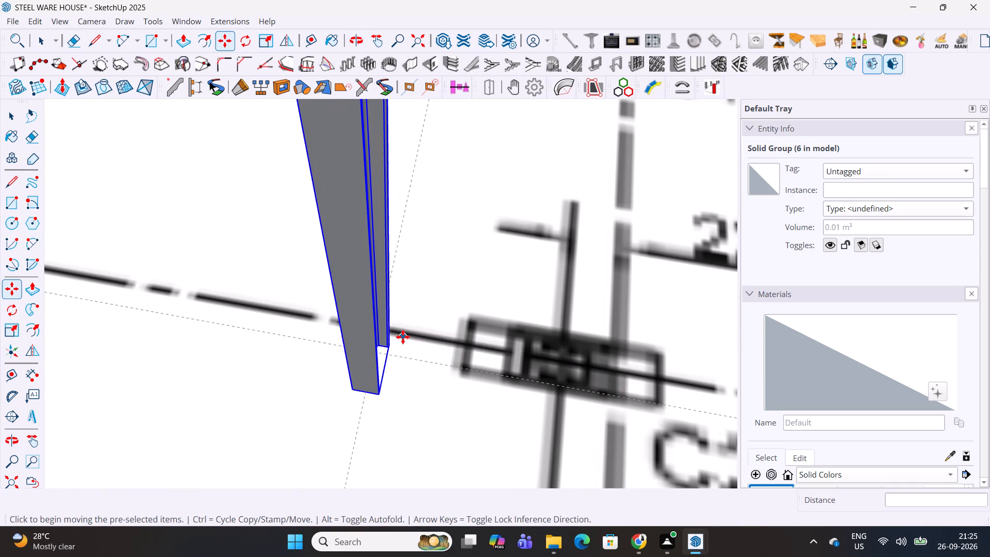
{"action": "key", "text": "q"}
{"action": "left_click", "coordinate": [404, 364]}
{"action": "left_click", "coordinate": [413, 329]}
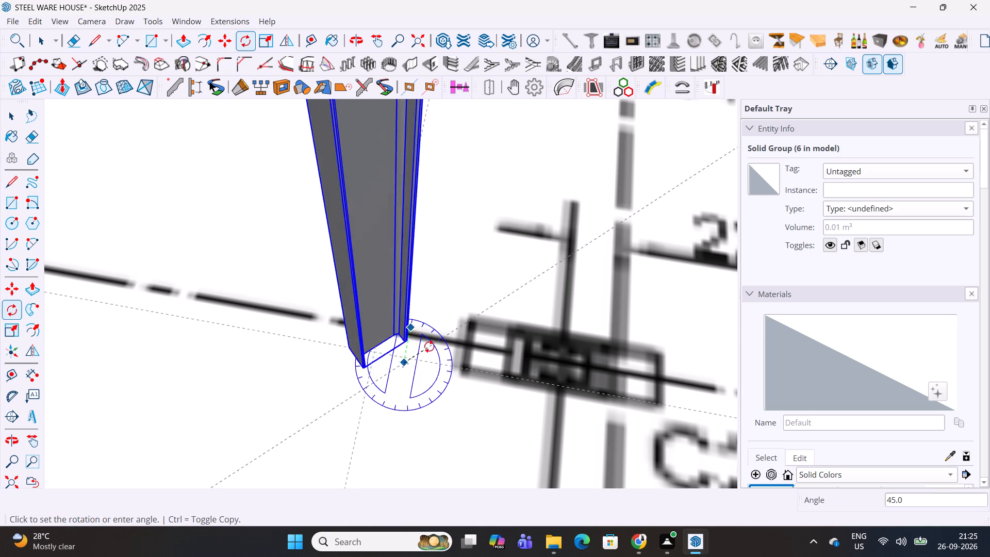
{"action": "left_click", "coordinate": [434, 371]}
Move the rotated column by the midpoint of its flange's base edge onto the grid F guide.
{"action": "scroll", "coordinate": [418, 364], "scroll_direction": "up", "scroll_amount": 4}
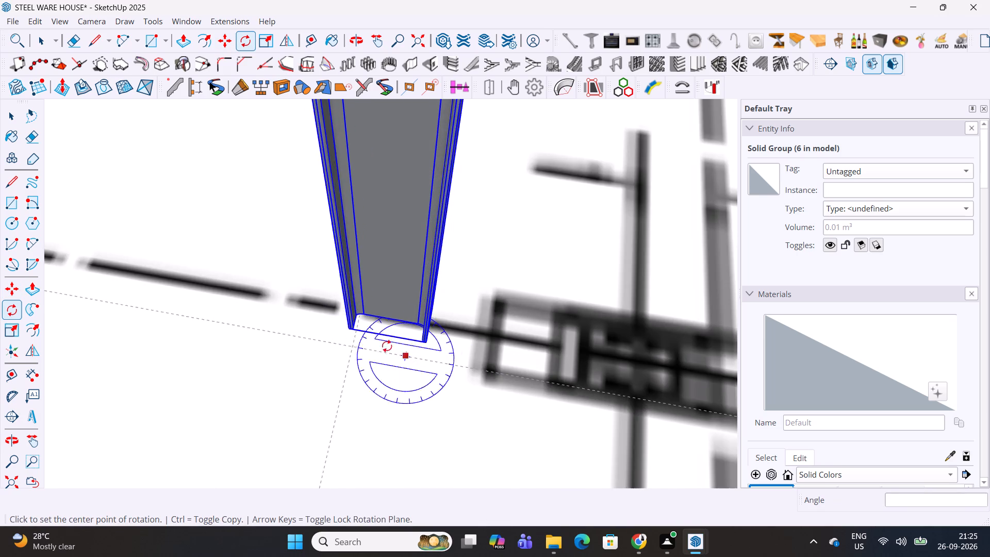
{"action": "middle_click_drag", "start_coordinate": [372, 339], "coordinate": [660, 323]}
{"action": "scroll", "coordinate": [391, 340], "scroll_direction": "up", "scroll_amount": 4}
{"action": "key", "text": "m"}
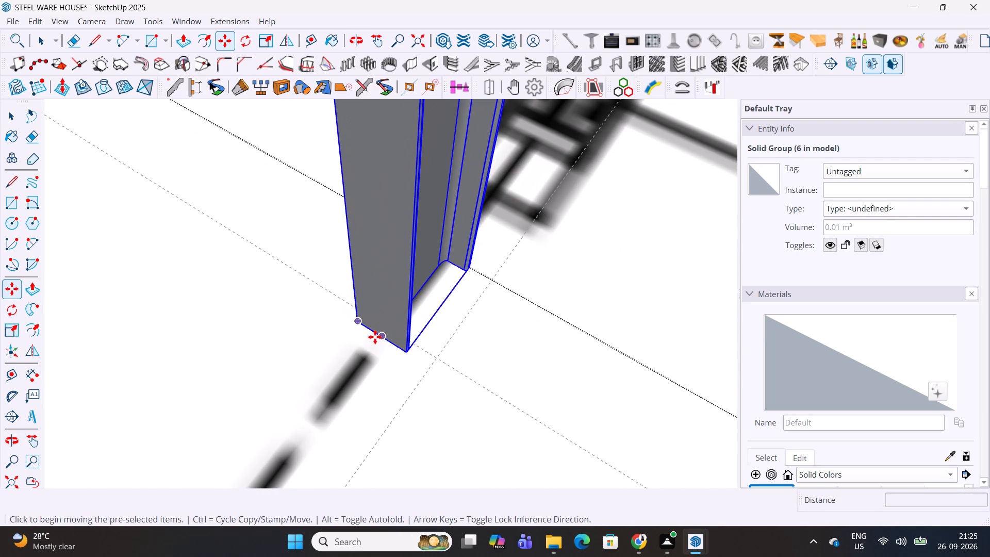
{"action": "scroll", "coordinate": [371, 334], "scroll_direction": "up", "scroll_amount": 5}
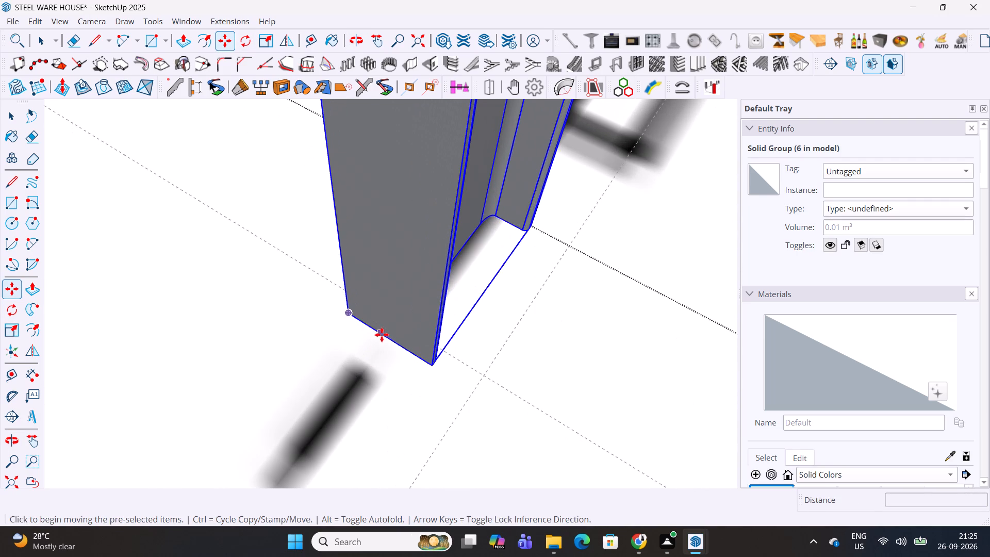
{"action": "middle_click_drag", "start_coordinate": [388, 340], "coordinate": [544, 267]}
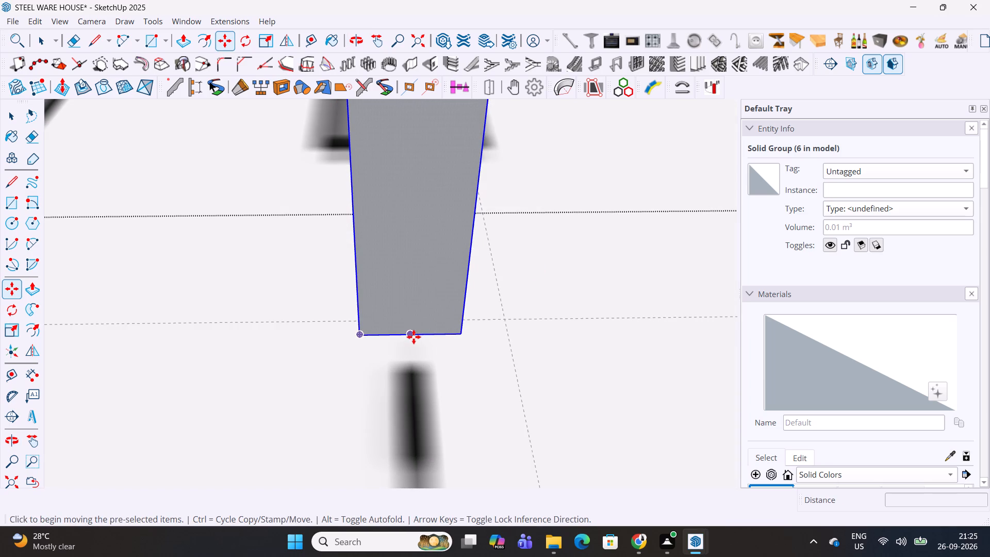
{"action": "left_click", "coordinate": [413, 337]}
{"action": "left_click", "coordinate": [510, 334]}
{"action": "scroll", "coordinate": [511, 346], "scroll_direction": "down", "scroll_amount": 6}
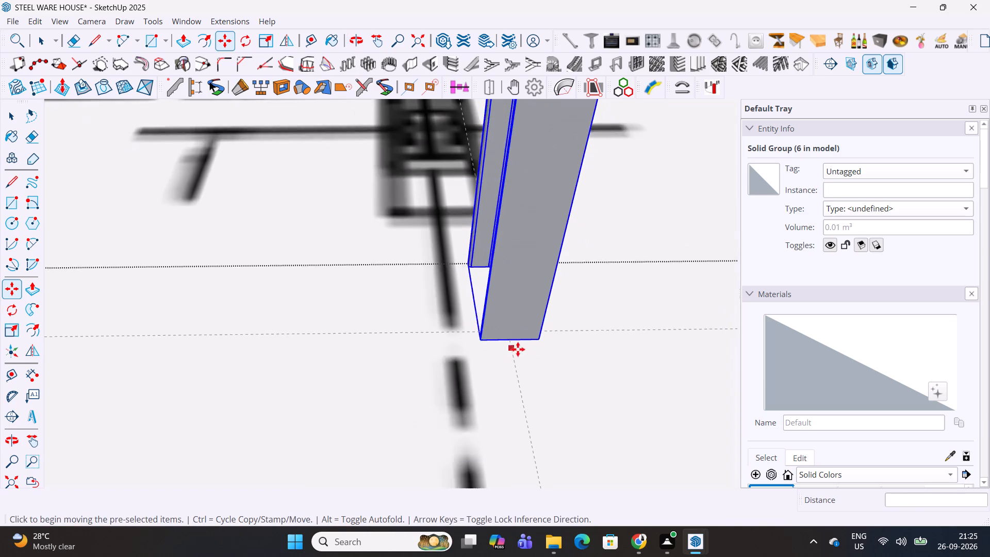
Move the column by its web's base midpoint about 95 mm along grid F onto the grid line 4 guide.
{"action": "scroll", "coordinate": [518, 349], "scroll_direction": "down", "scroll_amount": 2}
{"action": "middle_click_drag", "start_coordinate": [603, 320], "coordinate": [168, 332]}
{"action": "scroll", "coordinate": [450, 320], "scroll_direction": "down", "scroll_amount": 12}
{"action": "middle_click_drag", "start_coordinate": [506, 318], "coordinate": [492, 316]}
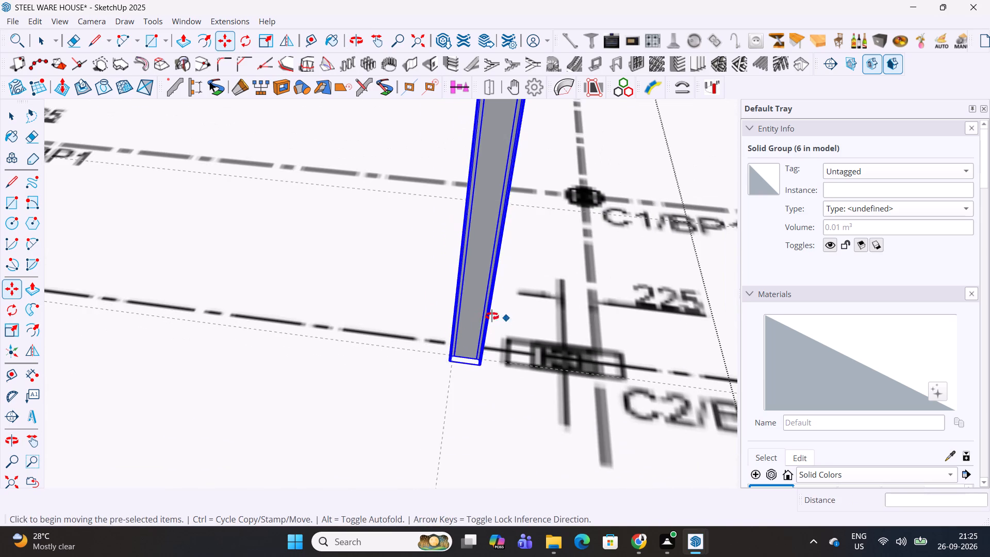
{"action": "middle_click_drag", "start_coordinate": [492, 316], "coordinate": [472, 313]}
{"action": "scroll", "coordinate": [441, 352], "scroll_direction": "up", "scroll_amount": 20}
{"action": "scroll", "coordinate": [441, 352], "scroll_direction": "up", "scroll_amount": 3}
{"action": "middle_click_drag", "start_coordinate": [404, 347], "coordinate": [441, 220]}
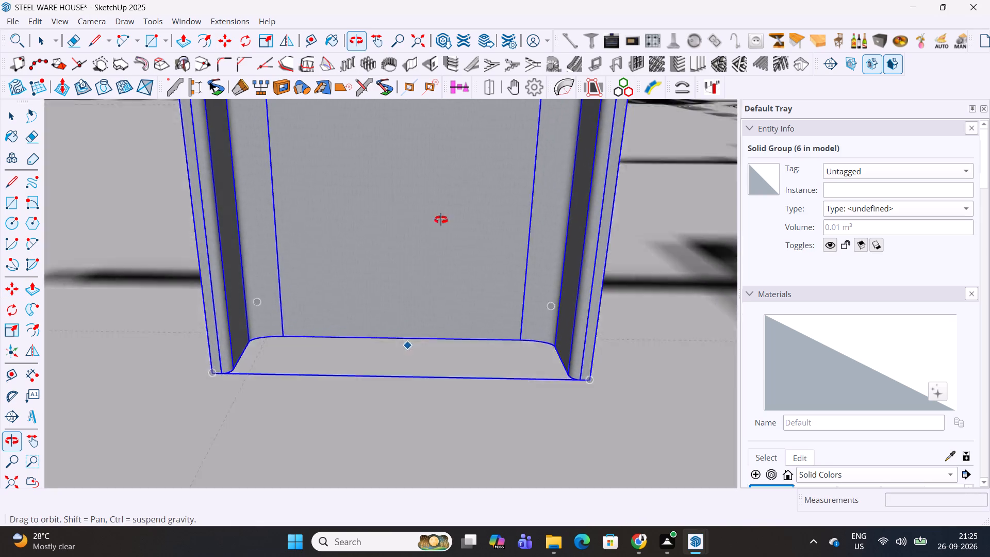
{"action": "middle_click_drag", "start_coordinate": [441, 220], "coordinate": [417, 349]}
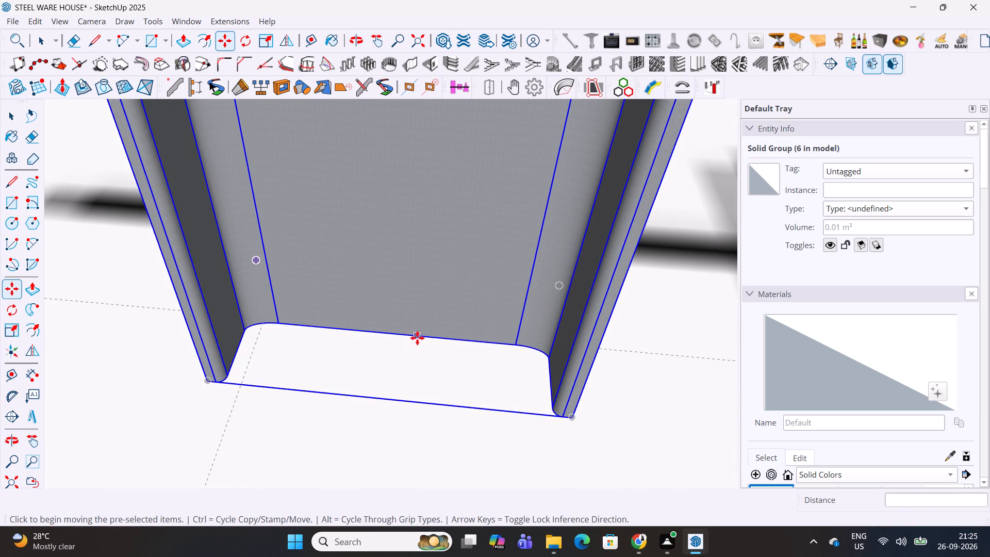
{"action": "left_click", "coordinate": [397, 336]}
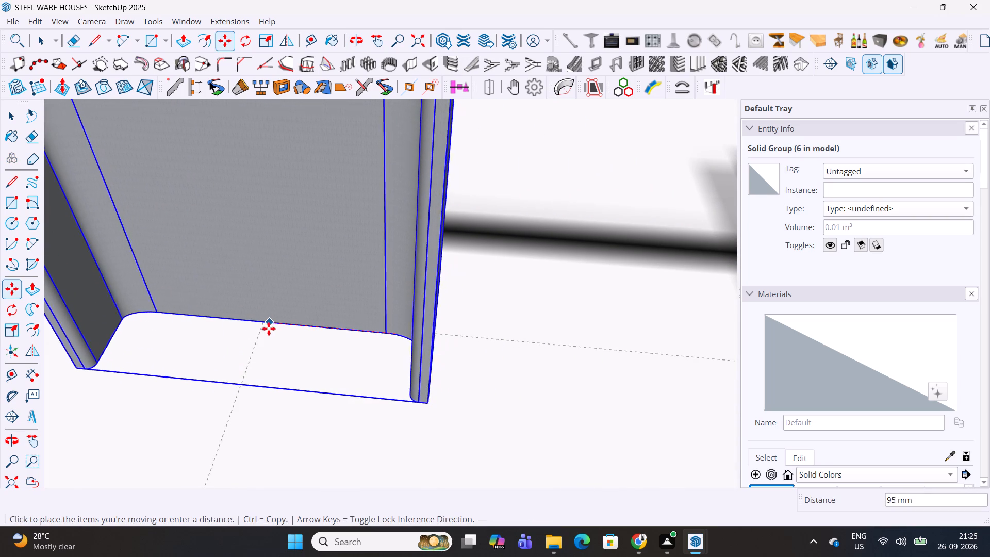
{"action": "left_click", "coordinate": [263, 327]}
Move the grid F column 225 mm along the red axis from the grid line 4 guide toward grid line 2.
{"action": "scroll", "coordinate": [263, 327], "scroll_direction": "down", "scroll_amount": 8}
{"action": "scroll", "coordinate": [373, 339], "scroll_direction": "down", "scroll_amount": 7}
{"action": "scroll", "coordinate": [420, 331], "scroll_direction": "down", "scroll_amount": 6}
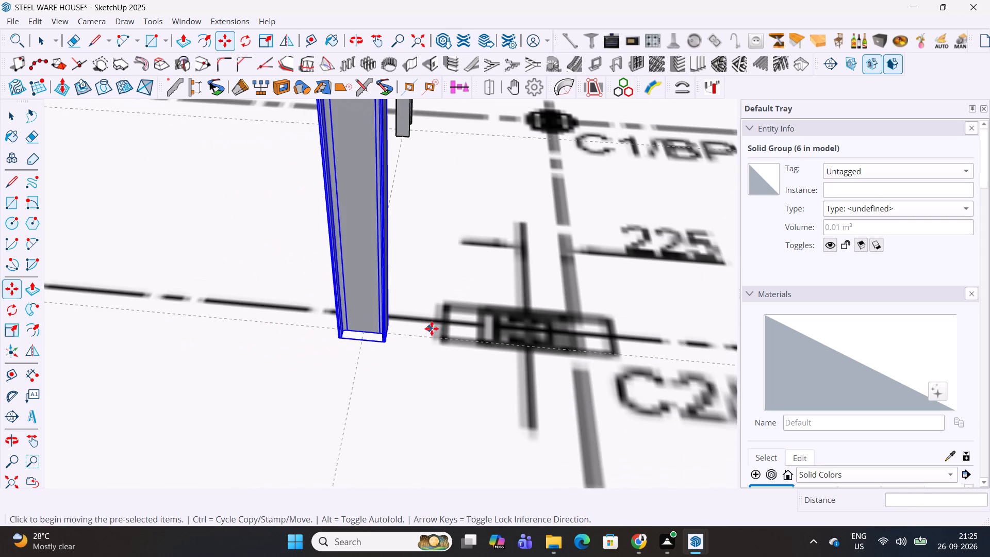
{"action": "scroll", "coordinate": [438, 325], "scroll_direction": "down", "scroll_amount": 5}
{"action": "middle_click_drag", "start_coordinate": [445, 315], "coordinate": [469, 437]}
{"action": "scroll", "coordinate": [478, 356], "scroll_direction": "down", "scroll_amount": 4}
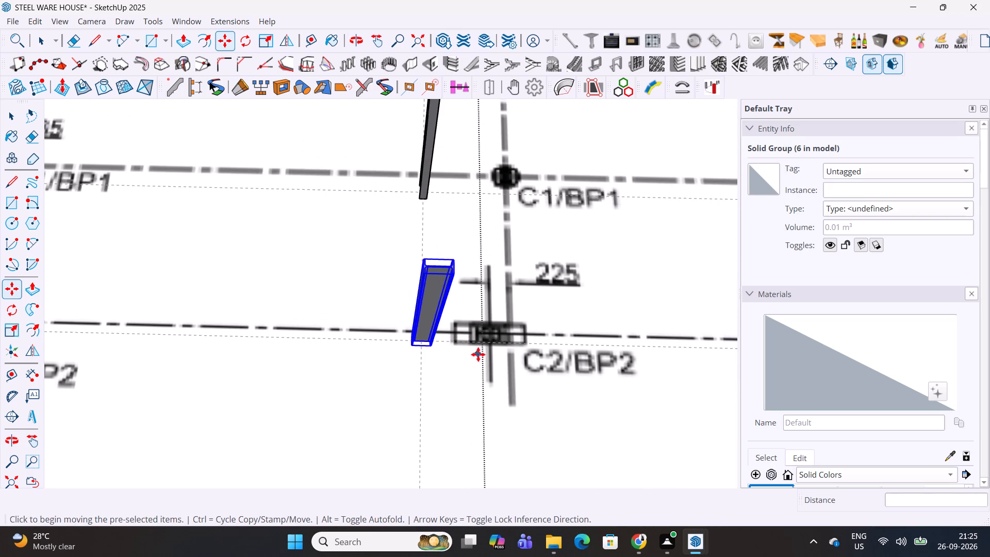
{"action": "middle_click_drag", "start_coordinate": [478, 354], "coordinate": [467, 377]}
{"action": "scroll", "coordinate": [436, 377], "scroll_direction": "up", "scroll_amount": 5}
{"action": "left_click", "coordinate": [454, 383]}
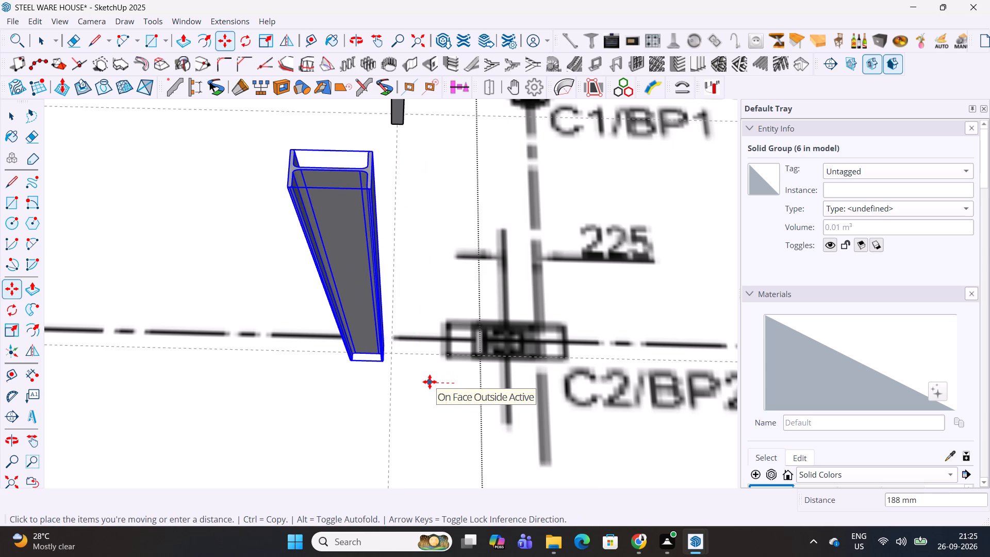
{"action": "type", "text": "225"}
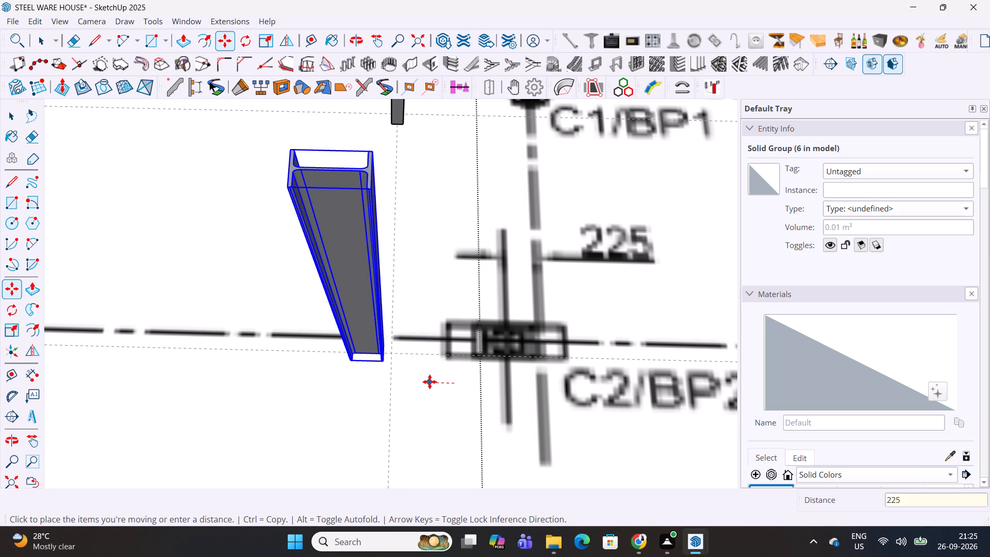
{"action": "key", "text": "Return"}
{"action": "scroll", "coordinate": [443, 323], "scroll_direction": "down", "scroll_amount": 7}
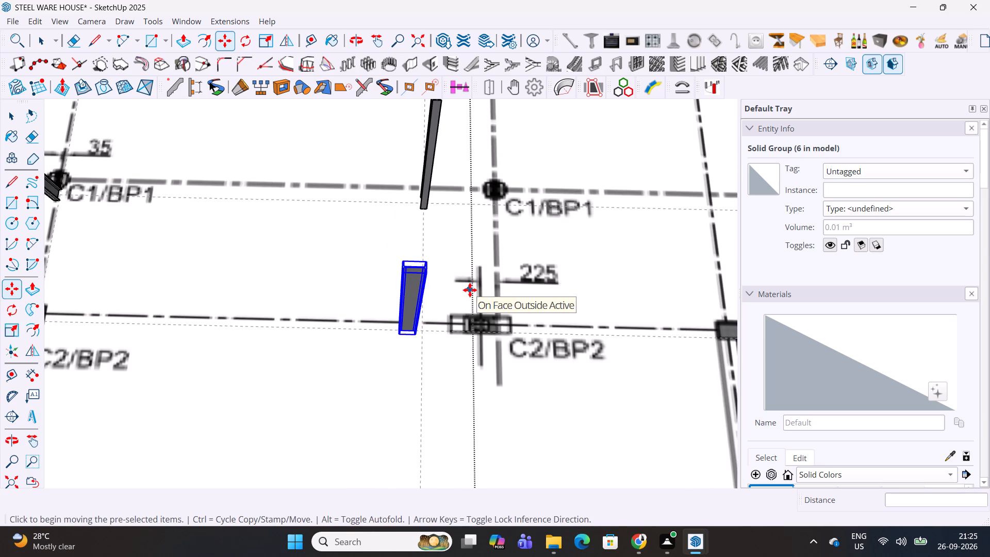
{"action": "scroll", "coordinate": [470, 290], "scroll_direction": "down", "scroll_amount": 4}
{"action": "middle_click_drag", "start_coordinate": [470, 290], "coordinate": [416, 309], "text": "shift"}
{"action": "middle_click_drag", "start_coordinate": [411, 359], "coordinate": [411, 343]}
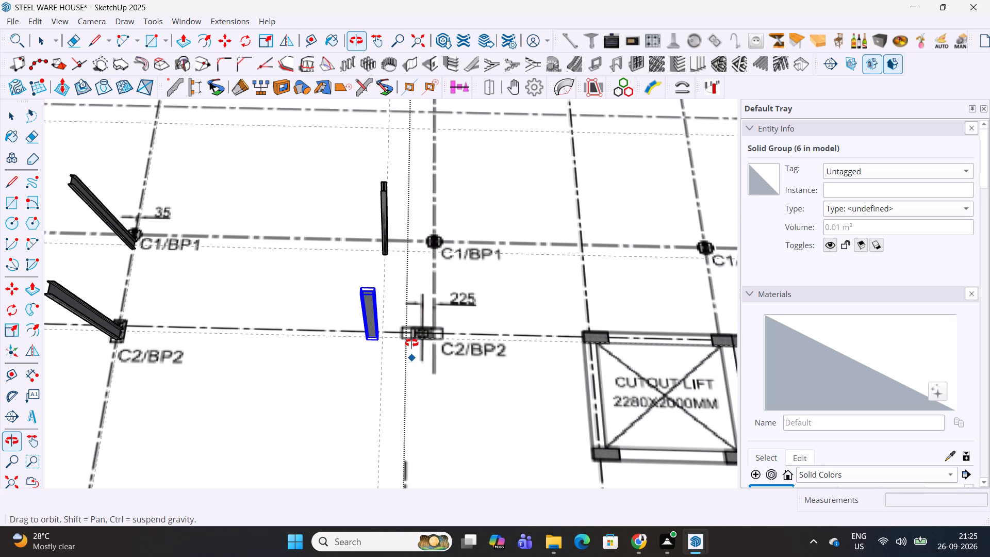
Create a guide parallel to the grid line 2 guide, offset 5360 mm toward grid line 3.
{"action": "middle_click_drag", "start_coordinate": [411, 343], "coordinate": [413, 335]}
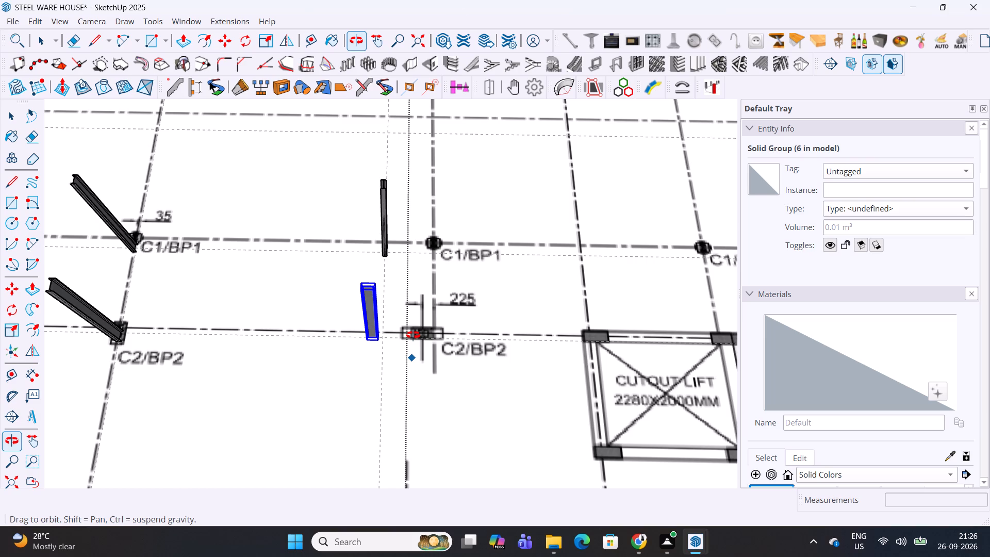
{"action": "middle_click_drag", "start_coordinate": [413, 335], "coordinate": [421, 278]}
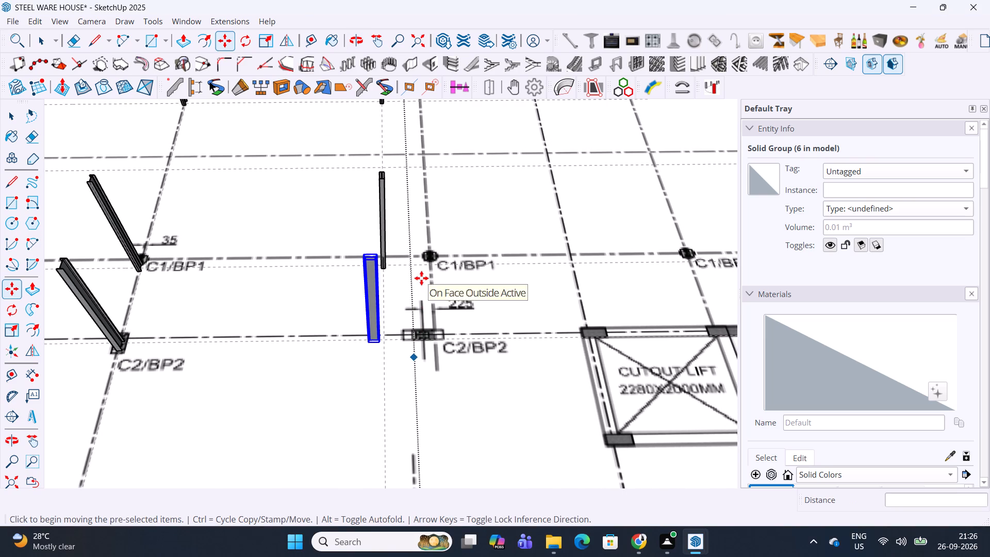
{"action": "scroll", "coordinate": [422, 278], "scroll_direction": "down", "scroll_amount": 5}
{"action": "middle_click_drag", "start_coordinate": [423, 392], "coordinate": [411, 288]}
{"action": "scroll", "coordinate": [419, 288], "scroll_direction": "down", "scroll_amount": 2}
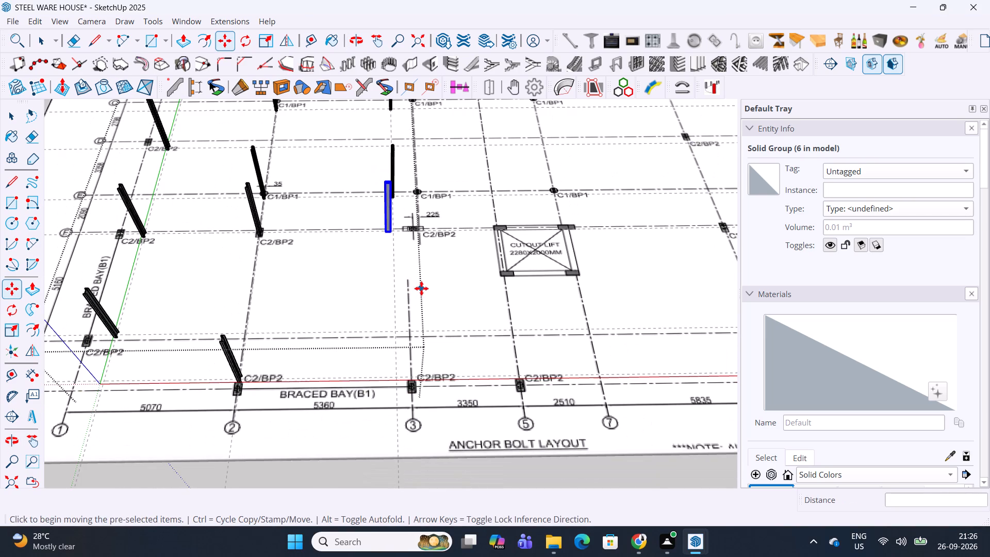
{"action": "middle_click_drag", "start_coordinate": [382, 336], "coordinate": [370, 515]}
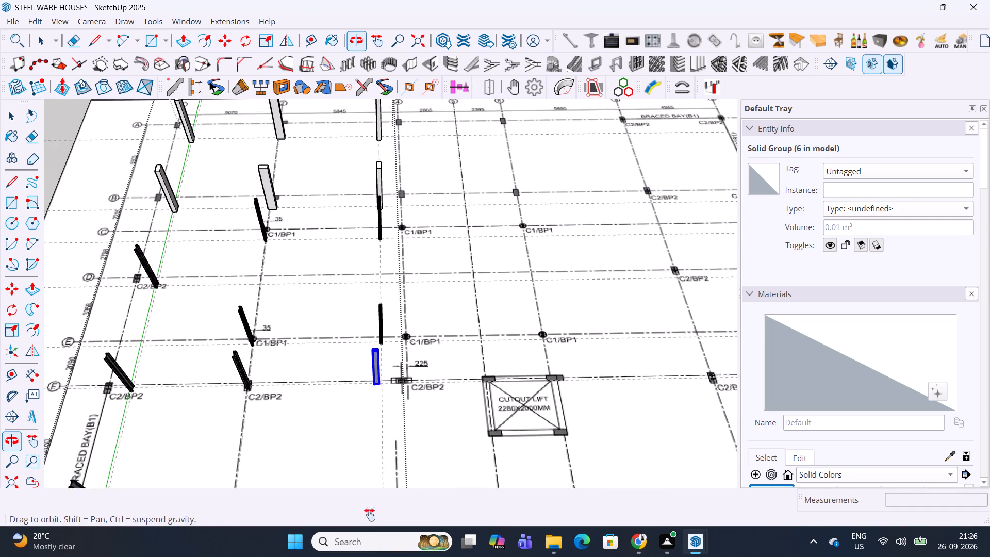
{"action": "middle_click_drag", "start_coordinate": [370, 515], "coordinate": [382, 328]}
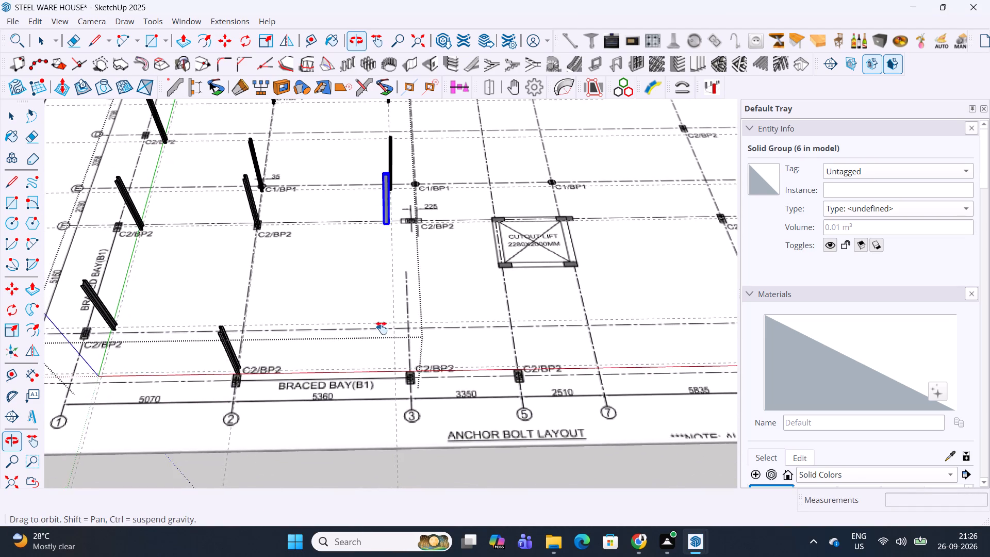
{"action": "middle_click_drag", "start_coordinate": [382, 328], "coordinate": [391, 325]}
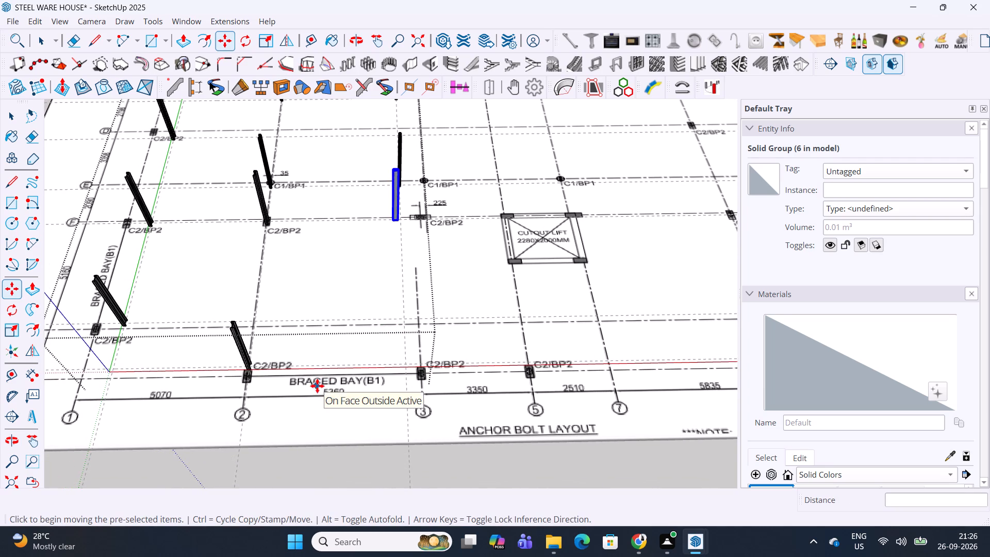
{"action": "scroll", "coordinate": [317, 386], "scroll_direction": "up", "scroll_amount": 2}
{"action": "scroll", "coordinate": [302, 332], "scroll_direction": "up", "scroll_amount": 2}
{"action": "middle_click_drag", "start_coordinate": [300, 331], "coordinate": [299, 332]}
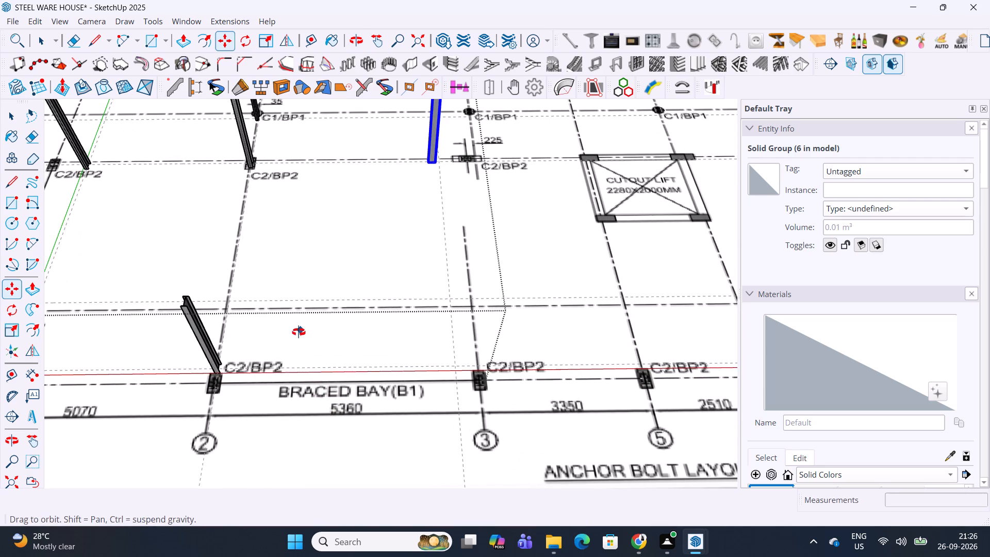
{"action": "middle_click_drag", "start_coordinate": [299, 332], "coordinate": [297, 351]}
{"action": "key", "text": "t"}
{"action": "left_click", "coordinate": [229, 322]}
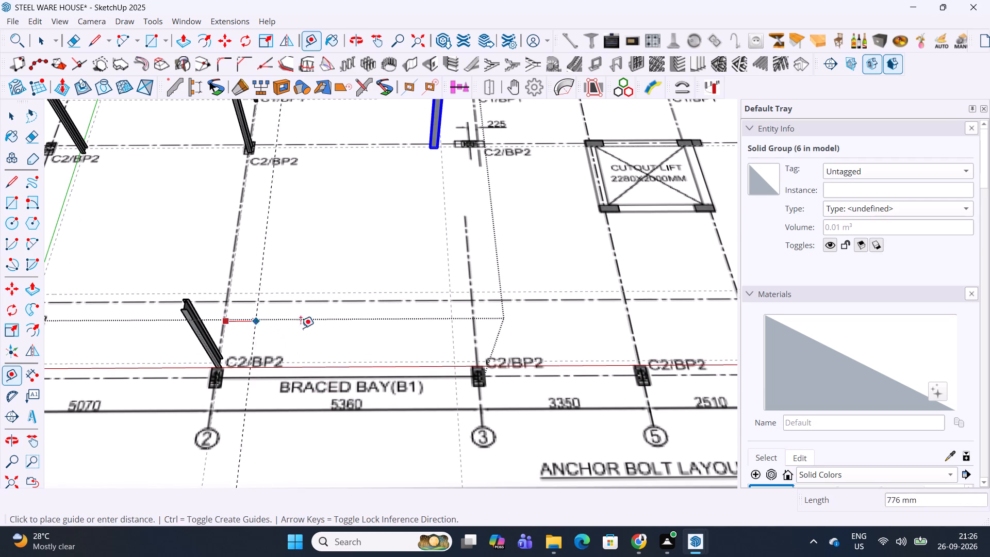
{"action": "key", "text": "5"}
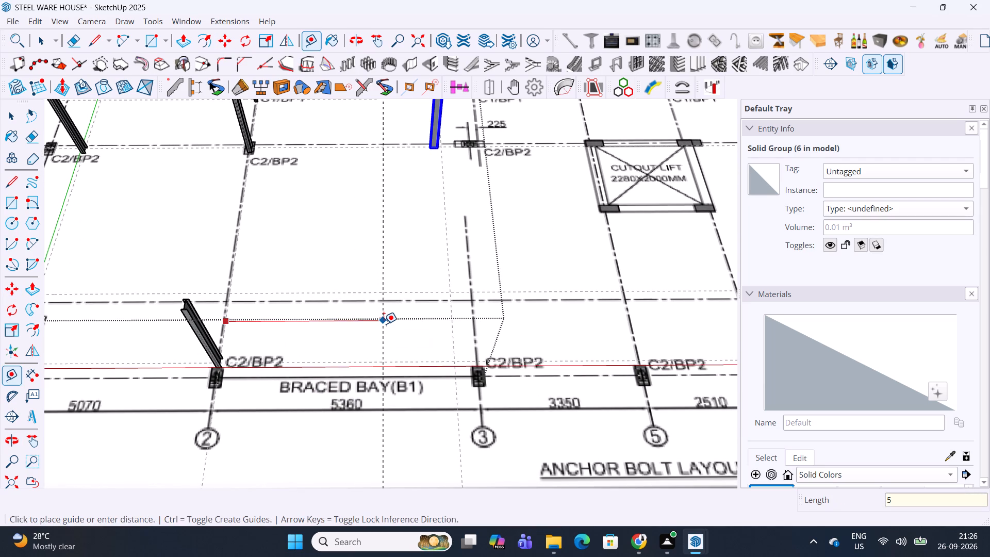
{"action": "type", "text": "360"}
{"action": "key", "text": "Return"}
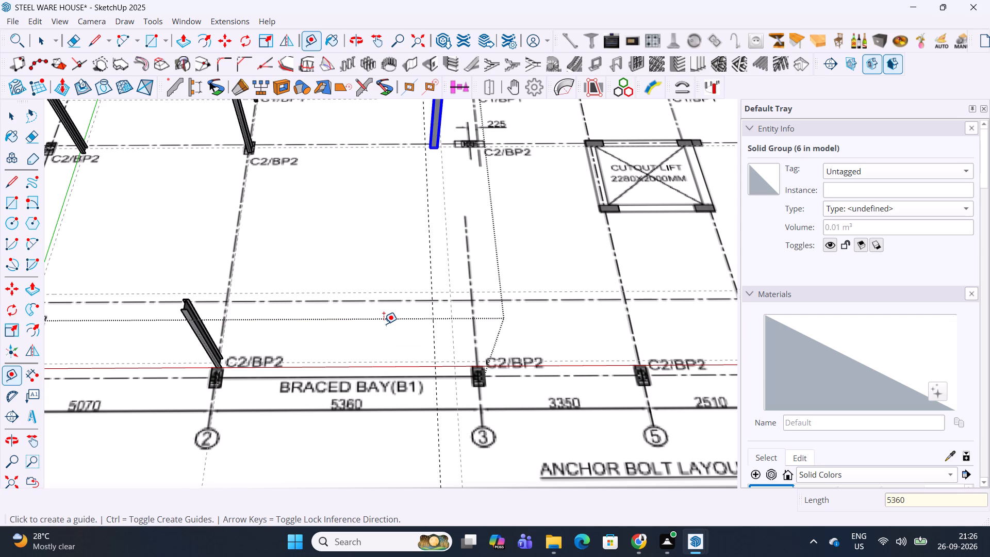
Copy the I-section column at grid line 2 in the Braced Bay (B1) row along the red axis onto the grid line 3 guide.
{"action": "key", "text": "space"}
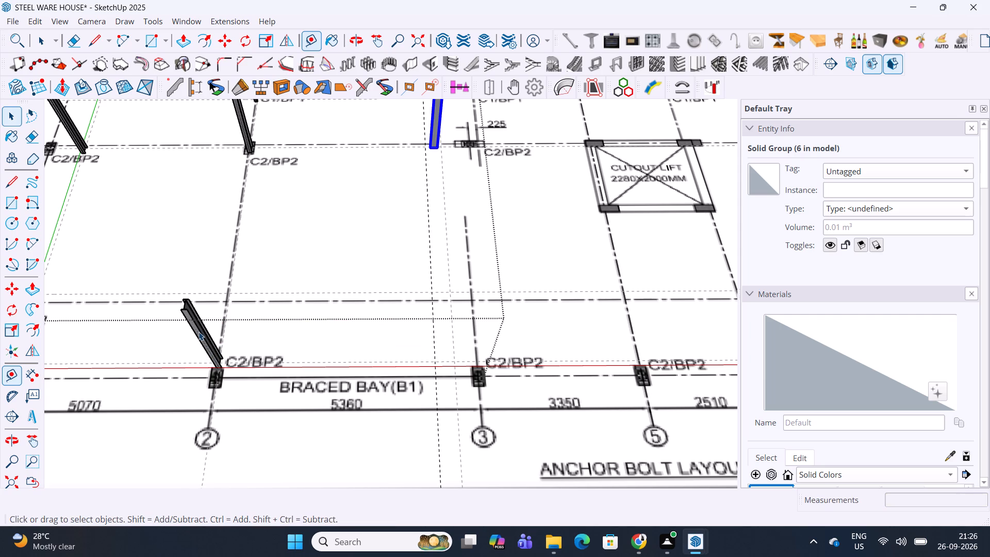
{"action": "left_click", "coordinate": [200, 329]}
{"action": "scroll", "coordinate": [218, 347], "scroll_direction": "up", "scroll_amount": 13}
{"action": "key", "text": "m"}
{"action": "left_click", "coordinate": [214, 389]}
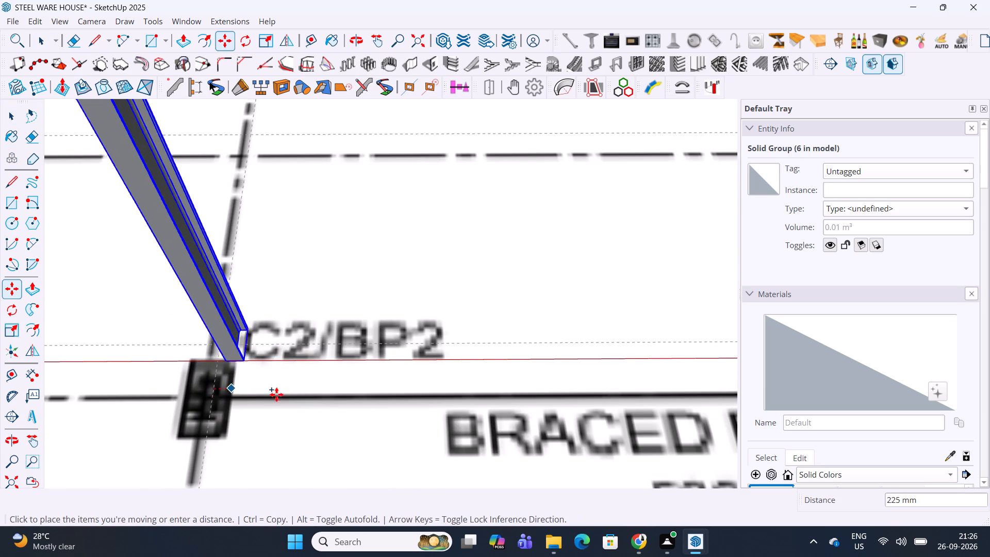
{"action": "scroll", "coordinate": [290, 397], "scroll_direction": "down", "scroll_amount": 9}
{"action": "scroll", "coordinate": [603, 389], "scroll_direction": "up", "scroll_amount": 2}
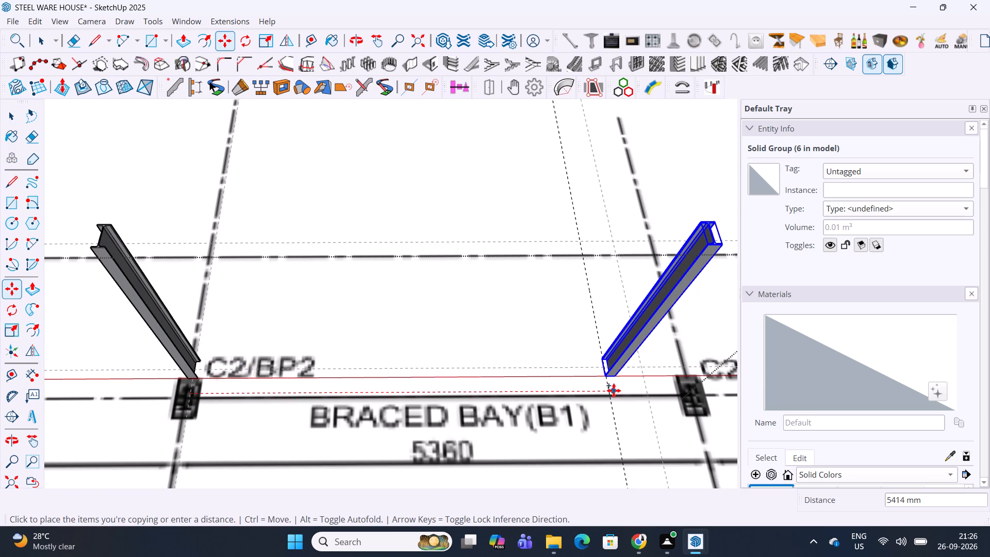
{"action": "left_click", "coordinate": [610, 392]}
Create a guide parallel to the grid line 3 guide, offset 3350 mm toward grid line 5.
{"action": "middle_click_drag", "start_coordinate": [607, 391], "coordinate": [551, 374], "text": "shift"}
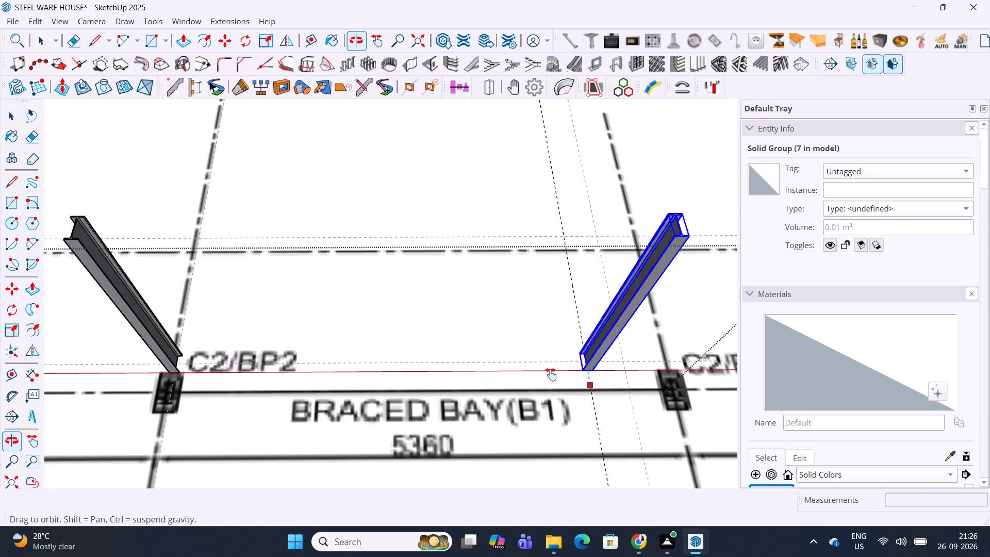
{"action": "middle_click_drag", "start_coordinate": [551, 374], "coordinate": [476, 340], "text": "shift"}
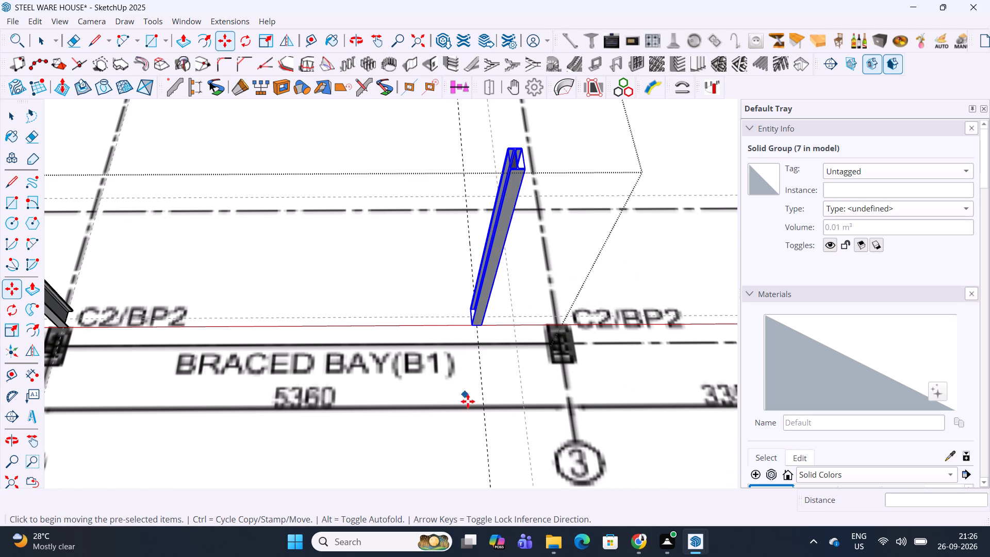
{"action": "scroll", "coordinate": [534, 369], "scroll_direction": "down", "scroll_amount": 2}
{"action": "middle_click_drag", "start_coordinate": [570, 345], "coordinate": [426, 380], "text": "shift"}
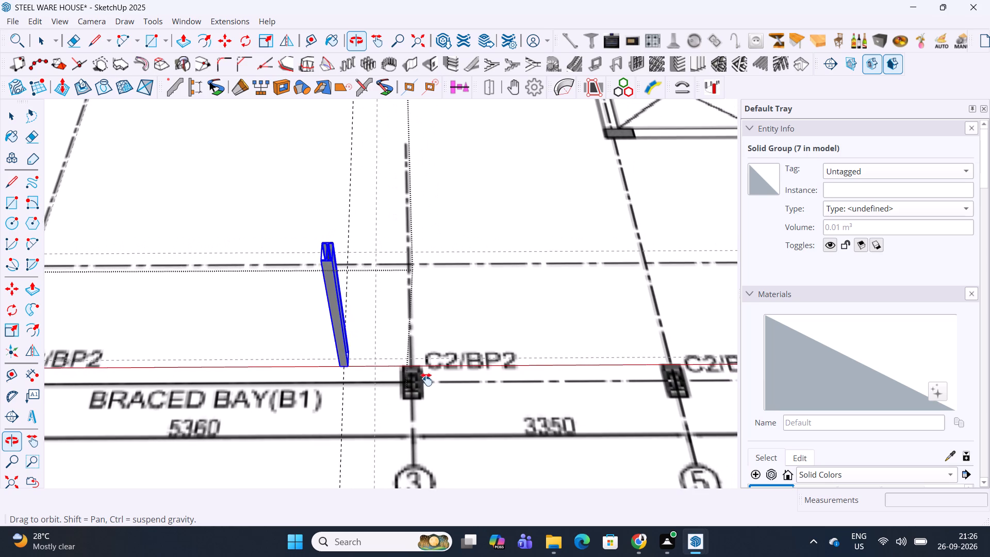
{"action": "middle_click_drag", "start_coordinate": [426, 380], "coordinate": [305, 348], "text": "shift"}
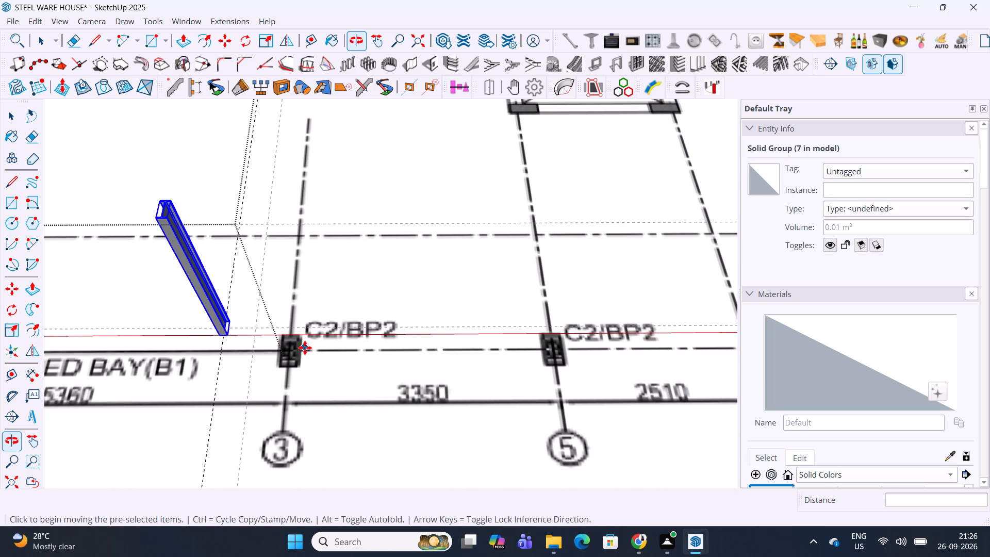
{"action": "scroll", "coordinate": [411, 308], "scroll_direction": "down", "scroll_amount": 5}
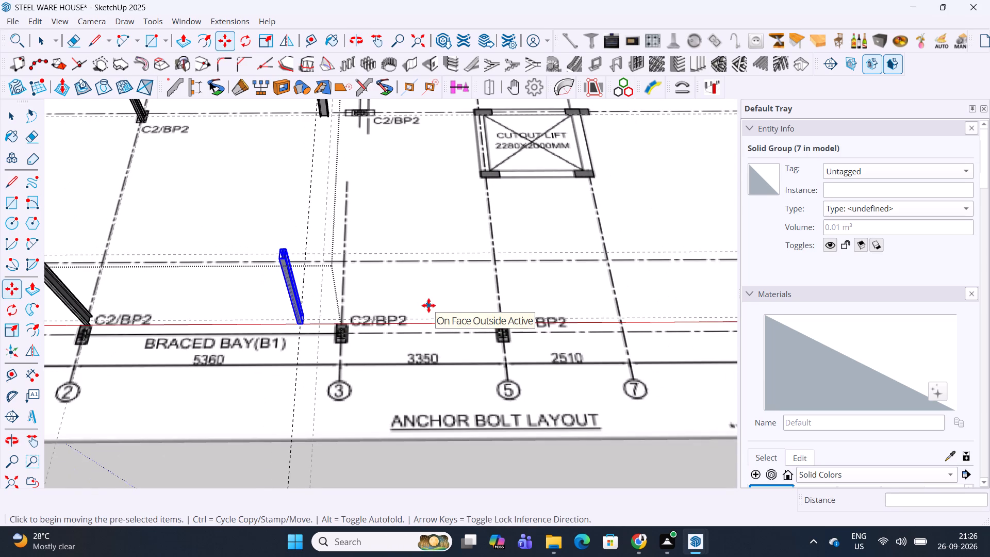
{"action": "middle_click_drag", "start_coordinate": [428, 305], "coordinate": [399, 337]}
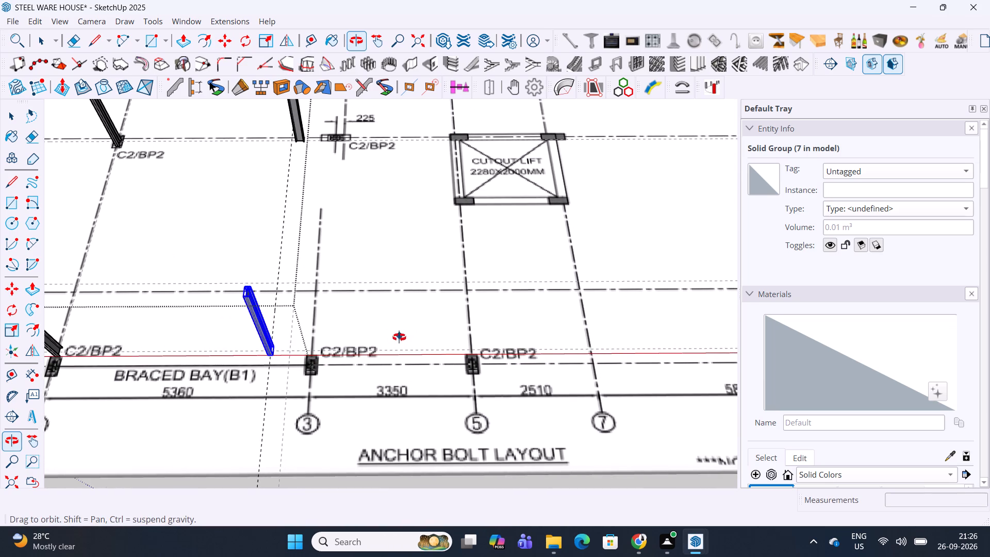
{"action": "middle_click_drag", "start_coordinate": [399, 337], "coordinate": [407, 358]}
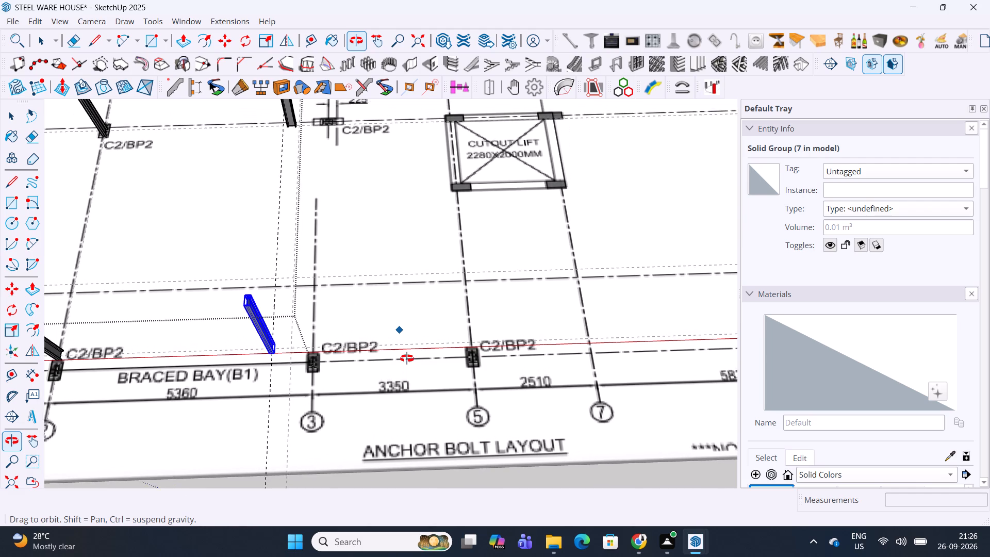
{"action": "middle_click_drag", "start_coordinate": [407, 358], "coordinate": [407, 348]}
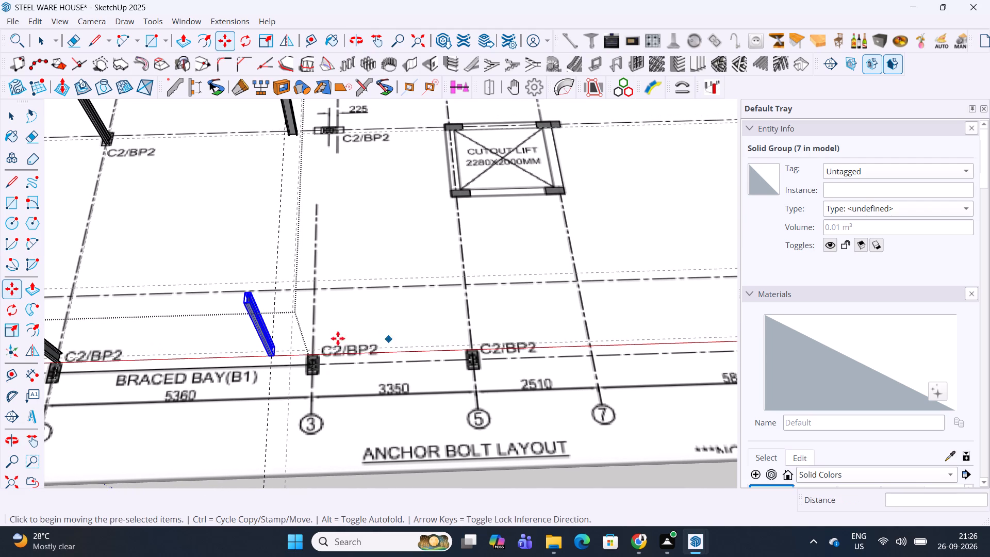
{"action": "middle_click_drag", "start_coordinate": [275, 383], "coordinate": [251, 370]}
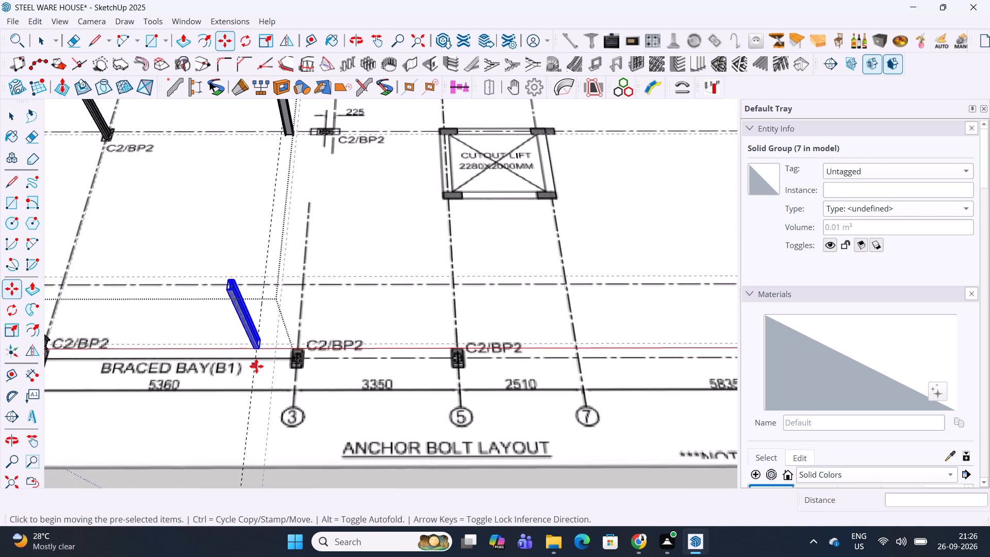
{"action": "scroll", "coordinate": [258, 366], "scroll_direction": "up", "scroll_amount": 2}
{"action": "middle_click_drag", "start_coordinate": [276, 366], "coordinate": [290, 389], "text": "shift"}
{"action": "key", "text": "t"}
{"action": "left_click", "coordinate": [266, 394]}
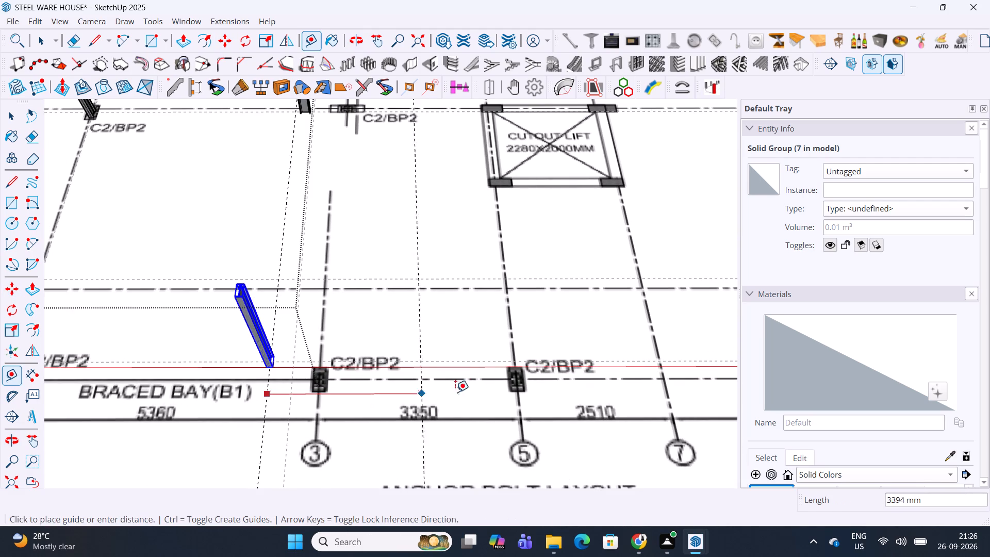
{"action": "type", "text": "3350"}
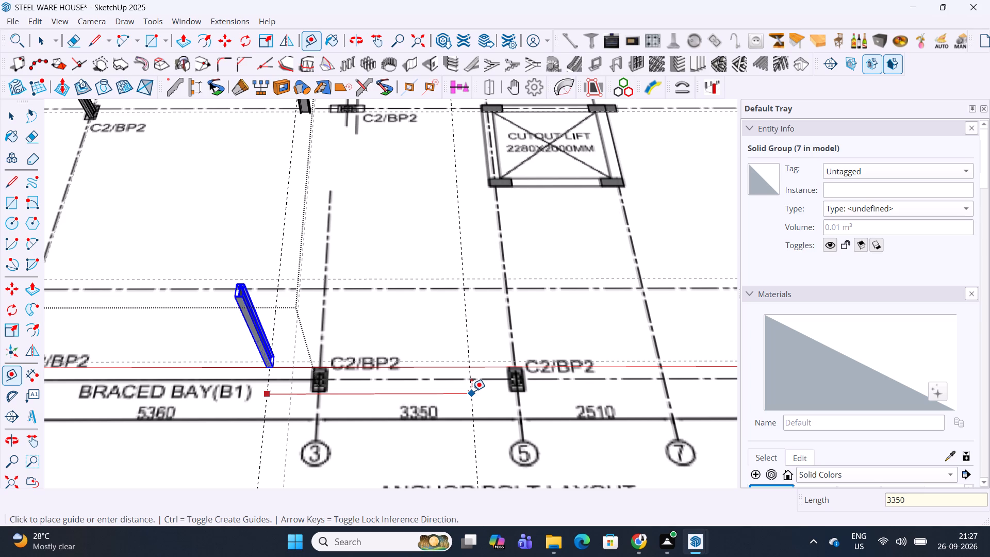
{"action": "key", "text": "Return"}
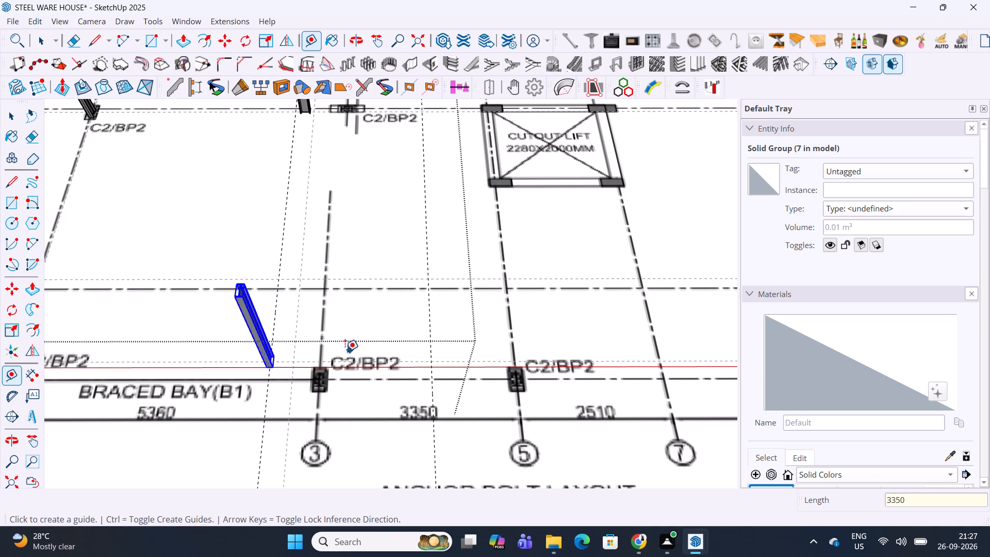
Copy the grid line 3 column in the Braced Bay row onto the grid line 5 guide and exit the group.
{"action": "middle_click_drag", "start_coordinate": [409, 373], "coordinate": [422, 398], "text": "shift"}
{"action": "middle_click_drag", "start_coordinate": [422, 398], "coordinate": [401, 362]}
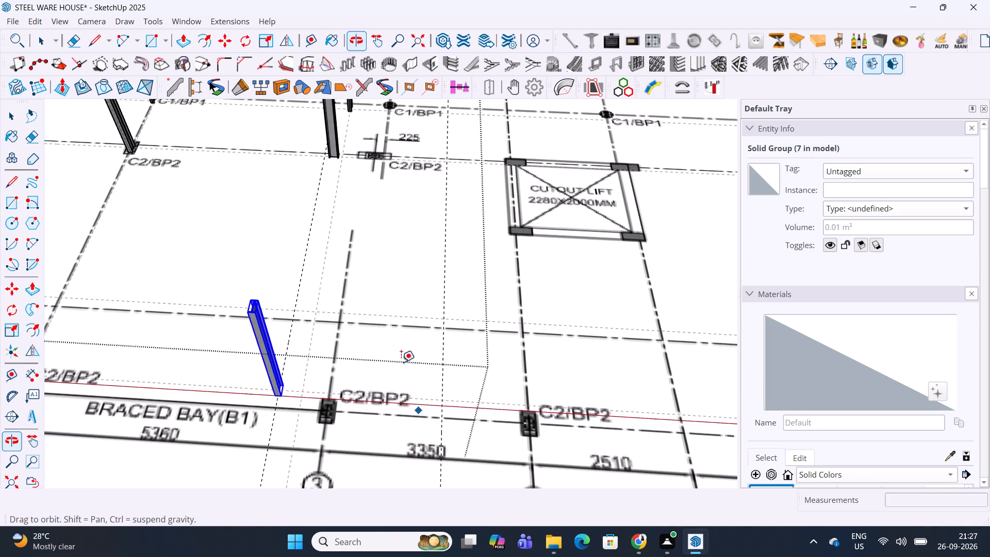
{"action": "middle_click_drag", "start_coordinate": [401, 362], "coordinate": [403, 365]}
{"action": "key", "text": "m"}
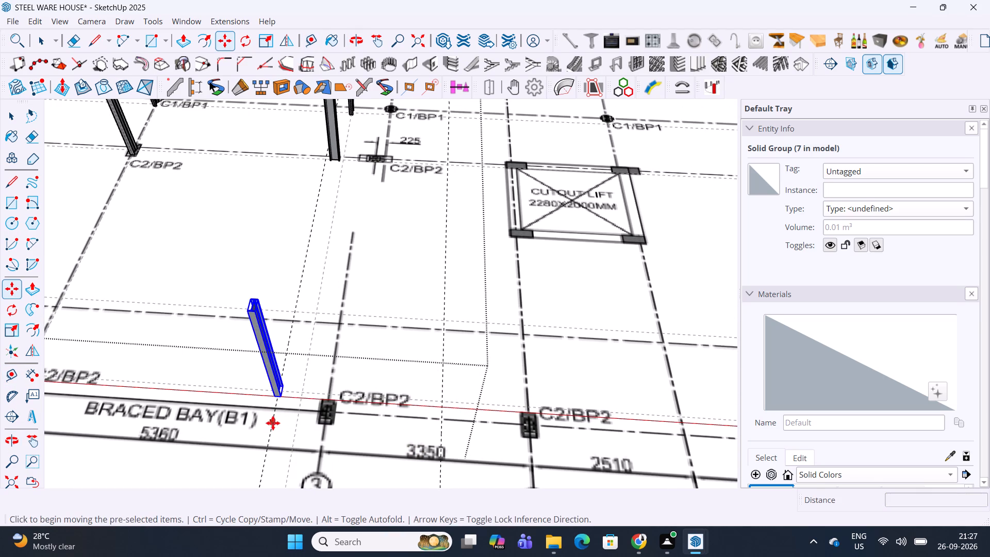
{"action": "left_click", "coordinate": [273, 423]}
{"action": "left_click", "coordinate": [441, 436]}
{"action": "key", "text": "space"}
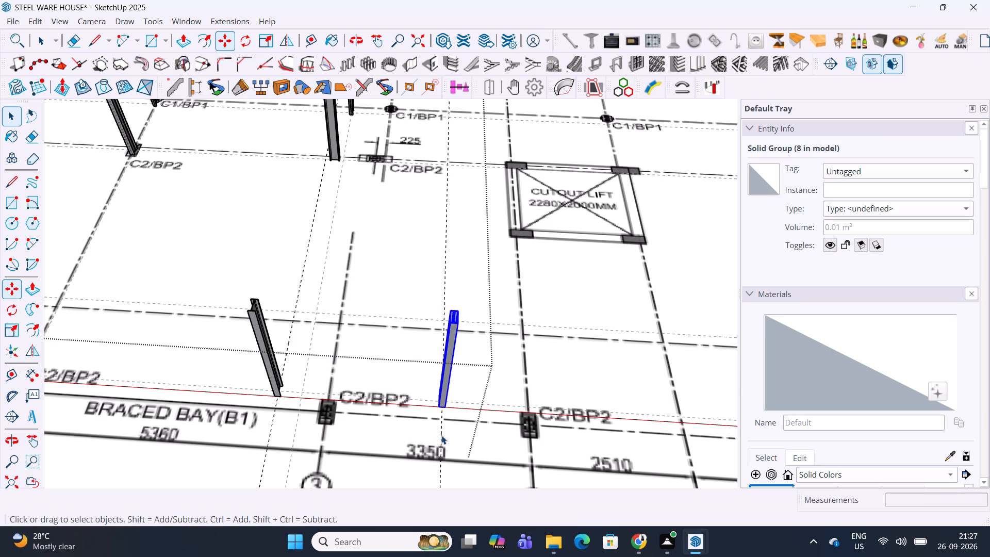
{"action": "key", "text": "Escape"}
{"action": "key", "text": "Escape"}
{"action": "key", "text": "Escape"}
{"action": "key", "text": "Escape"}
{"action": "key", "text": "Escape"}
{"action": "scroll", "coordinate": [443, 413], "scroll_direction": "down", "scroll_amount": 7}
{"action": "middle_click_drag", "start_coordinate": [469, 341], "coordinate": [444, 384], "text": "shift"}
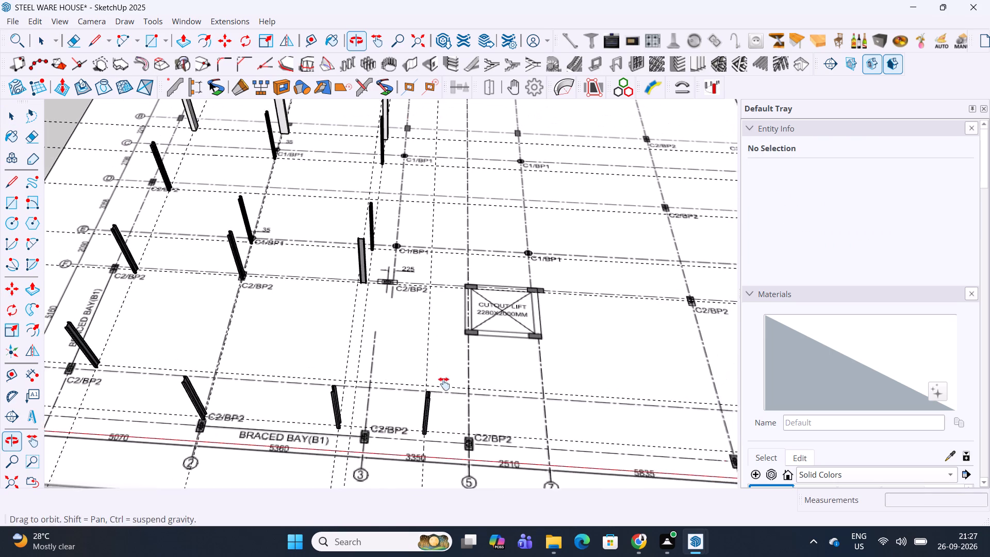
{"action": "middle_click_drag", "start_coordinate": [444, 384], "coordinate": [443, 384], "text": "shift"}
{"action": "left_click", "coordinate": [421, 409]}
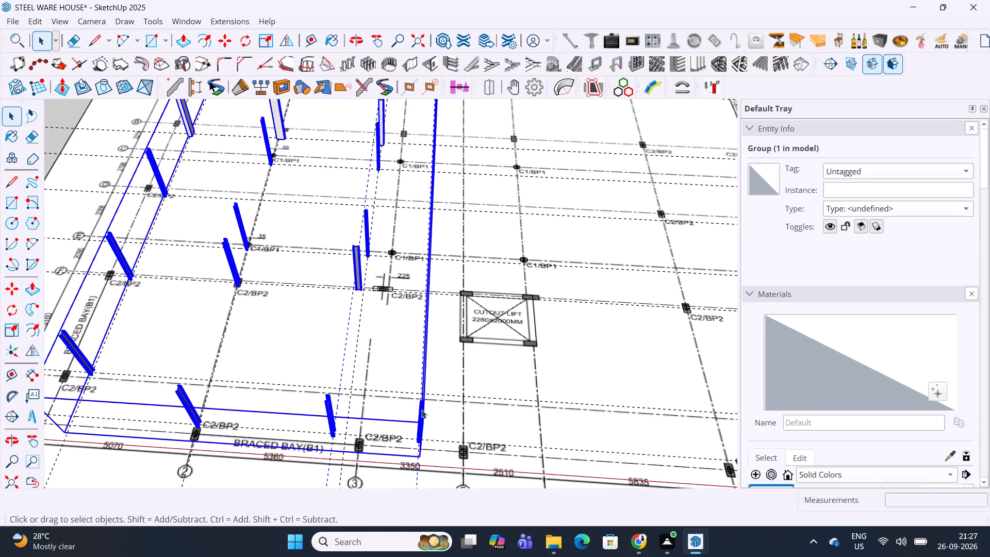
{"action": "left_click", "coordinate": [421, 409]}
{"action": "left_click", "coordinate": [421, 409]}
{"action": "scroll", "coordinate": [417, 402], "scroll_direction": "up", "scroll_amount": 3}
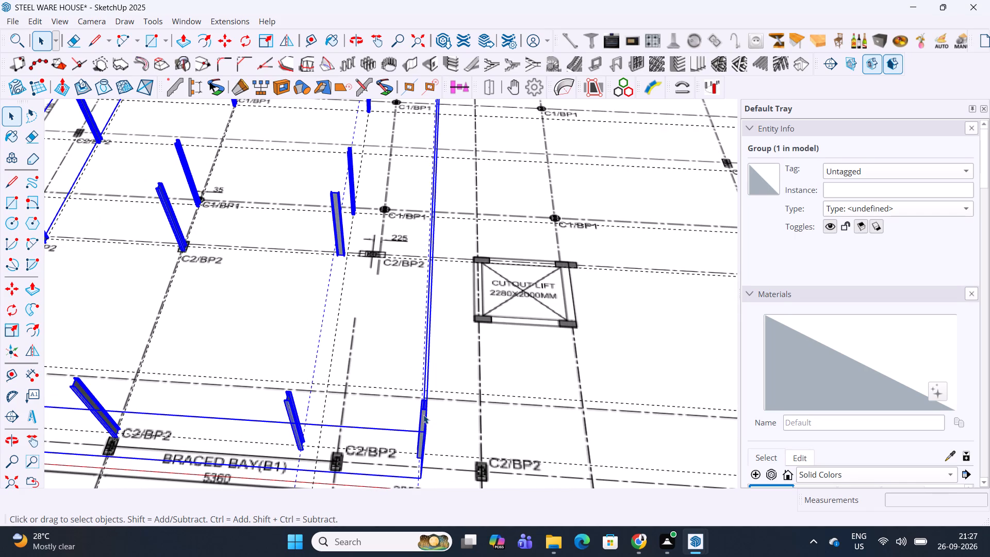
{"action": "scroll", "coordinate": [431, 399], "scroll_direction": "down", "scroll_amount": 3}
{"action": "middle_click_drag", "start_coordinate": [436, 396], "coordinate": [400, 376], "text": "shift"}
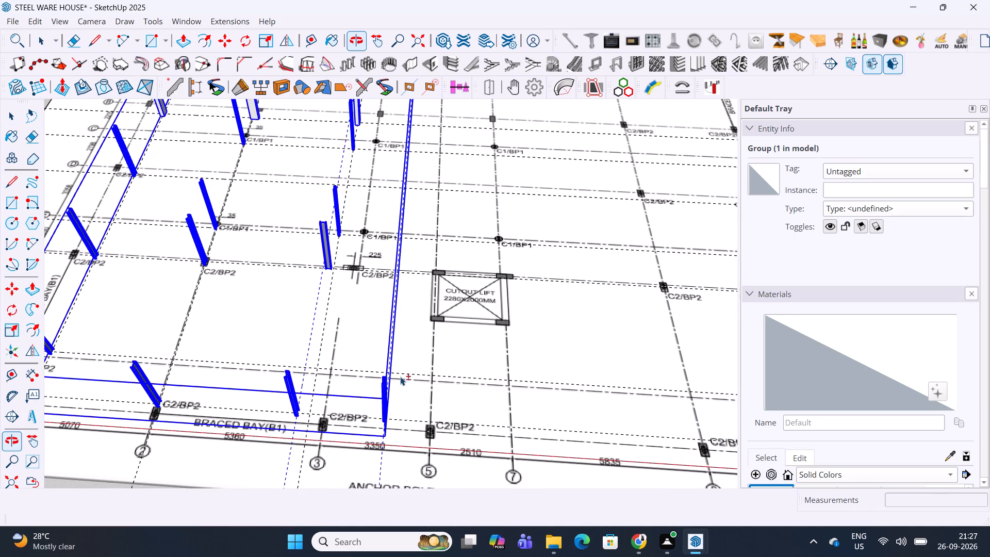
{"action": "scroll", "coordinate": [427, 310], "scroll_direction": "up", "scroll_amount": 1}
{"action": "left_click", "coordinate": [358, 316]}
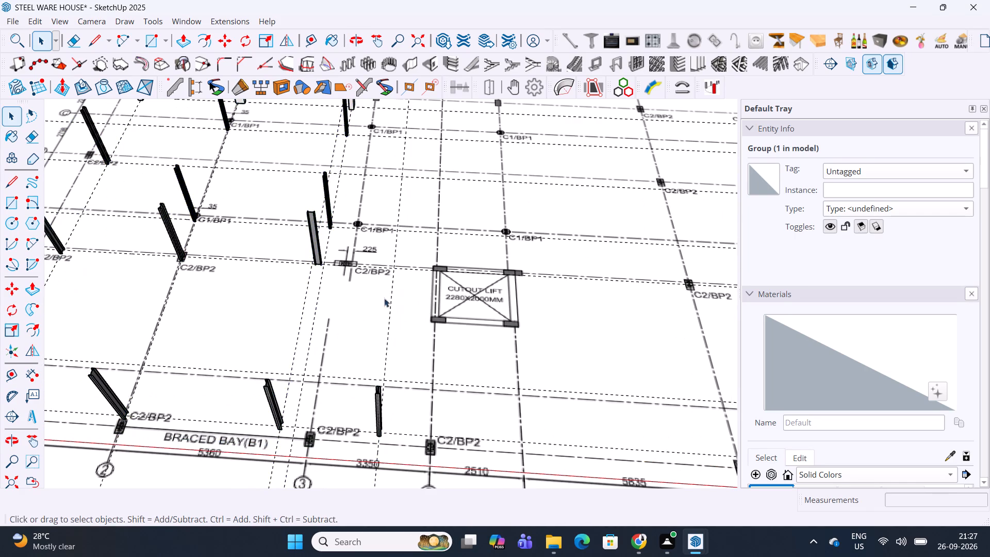
Examine the layout around grid lines 4 to 6, the Braced Bay (B1) row and the lift cutout for remaining column positions.
{"action": "middle_click_drag", "start_coordinate": [411, 264], "coordinate": [470, 516]}
{"action": "scroll", "coordinate": [425, 188], "scroll_direction": "up", "scroll_amount": 3}
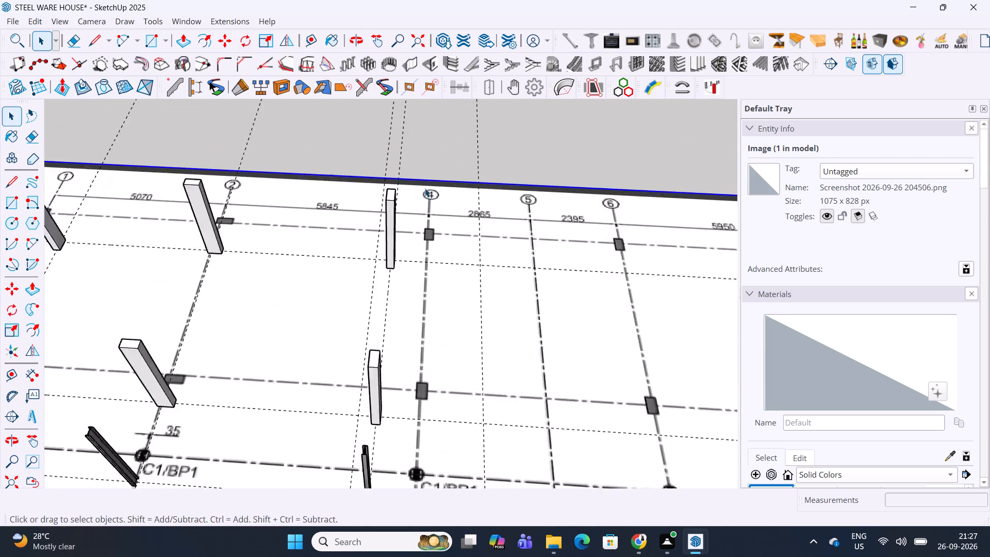
{"action": "scroll", "coordinate": [425, 188], "scroll_direction": "up", "scroll_amount": 8}
{"action": "middle_click_drag", "start_coordinate": [421, 205], "coordinate": [549, 315]}
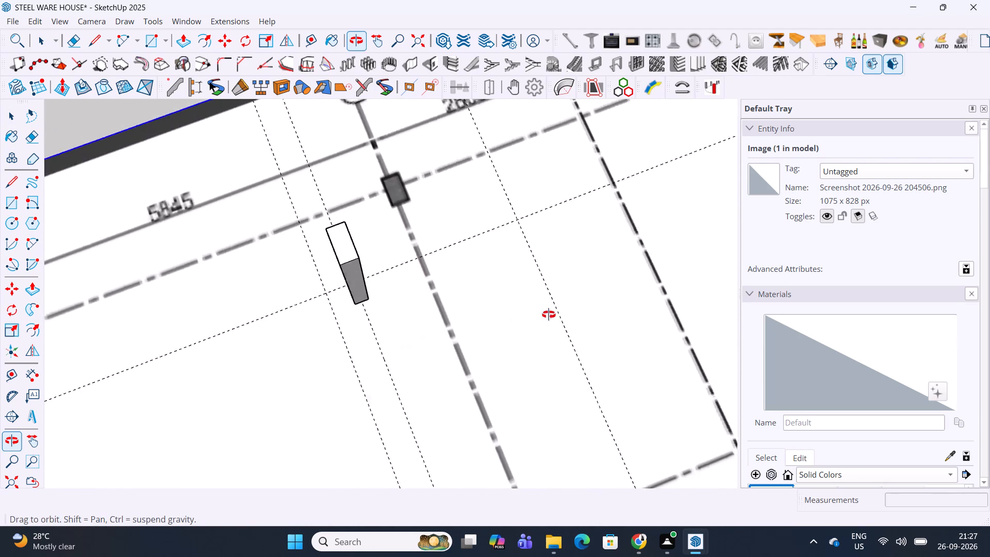
{"action": "middle_click_drag", "start_coordinate": [549, 315], "coordinate": [419, 222]}
{"action": "scroll", "coordinate": [456, 214], "scroll_direction": "down", "scroll_amount": 3}
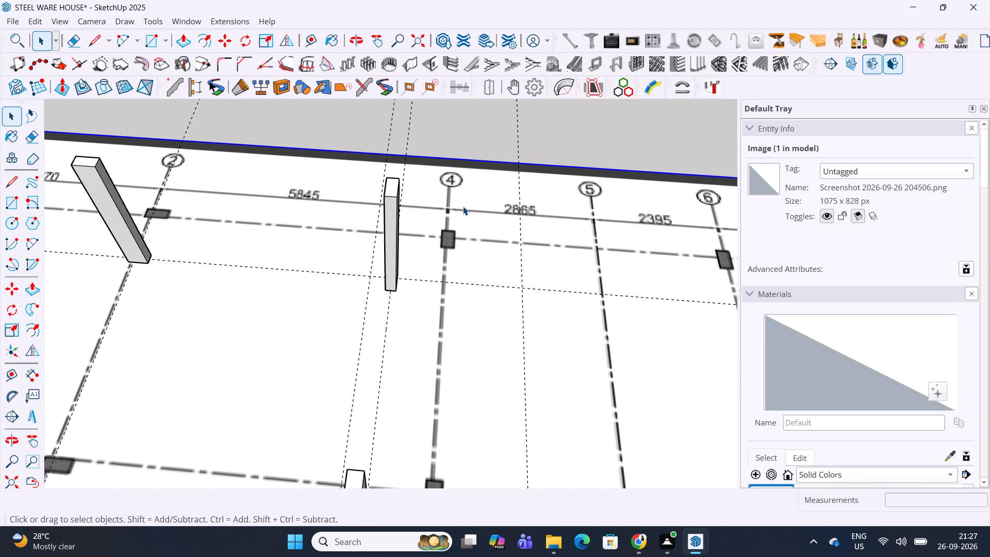
{"action": "scroll", "coordinate": [466, 206], "scroll_direction": "down", "scroll_amount": 11}
{"action": "middle_click_drag", "start_coordinate": [497, 418], "coordinate": [470, 153], "text": "shift"}
{"action": "scroll", "coordinate": [470, 323], "scroll_direction": "up", "scroll_amount": 3}
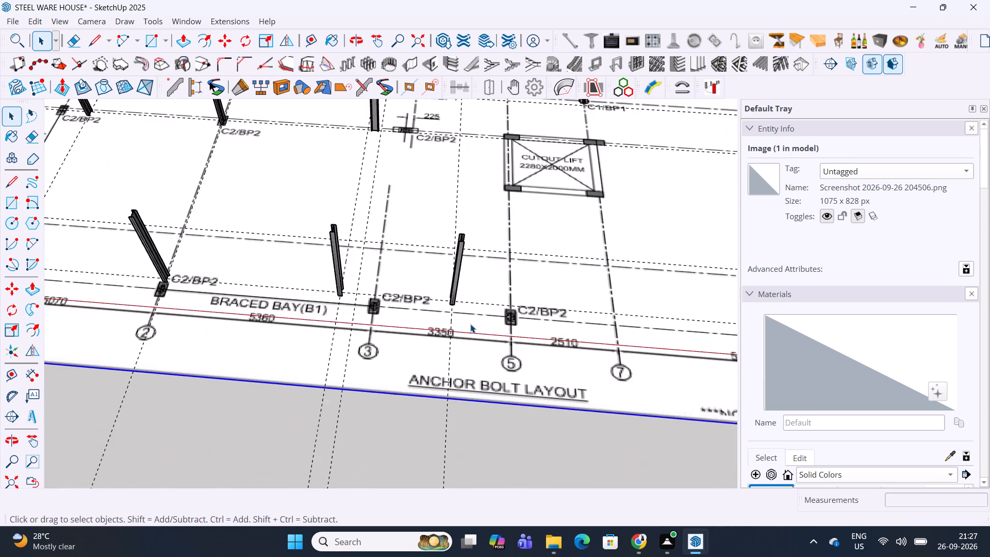
{"action": "scroll", "coordinate": [470, 324], "scroll_direction": "up", "scroll_amount": 6}
{"action": "middle_click_drag", "start_coordinate": [518, 253], "coordinate": [420, 359], "text": "shift"}
{"action": "scroll", "coordinate": [444, 311], "scroll_direction": "down", "scroll_amount": 3}
{"action": "scroll", "coordinate": [352, 387], "scroll_direction": "up", "scroll_amount": 2}
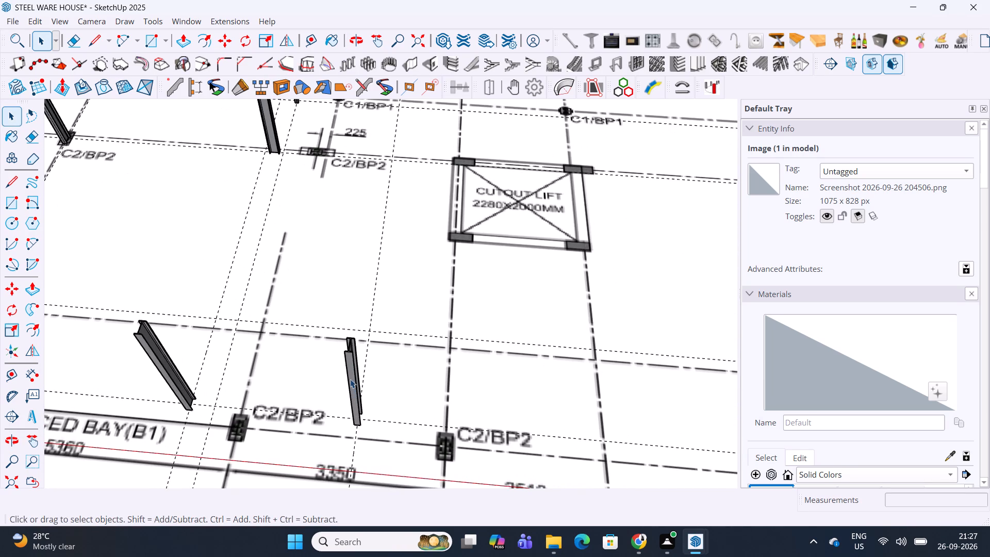
Open the columns group for editing from the grid line 5 column in the Braced Bay (B1) row.
{"action": "double_click", "coordinate": [350, 379]}
{"action": "scroll", "coordinate": [371, 364], "scroll_direction": "down", "scroll_amount": 5}
{"action": "scroll", "coordinate": [434, 266], "scroll_direction": "up", "scroll_amount": 4}
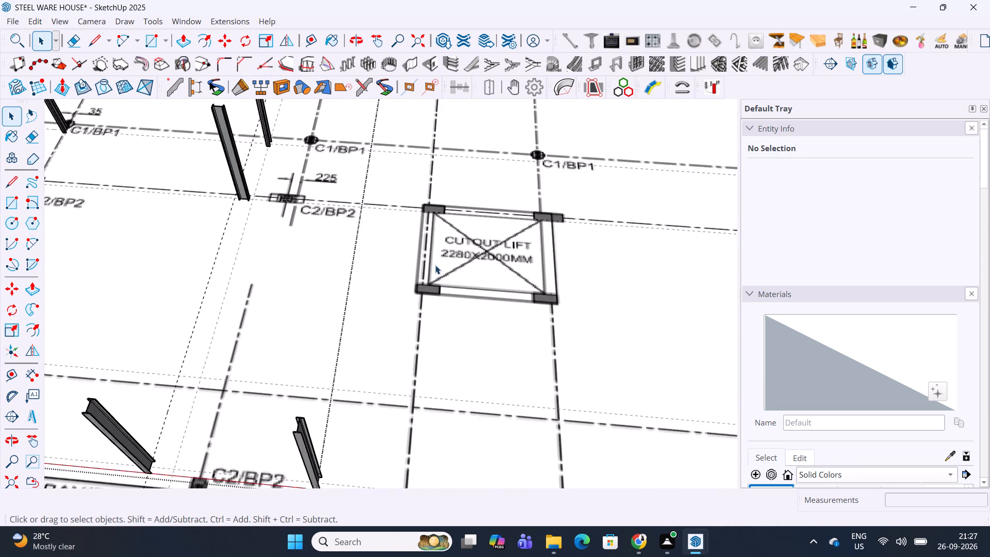
{"action": "scroll", "coordinate": [434, 276], "scroll_direction": "up", "scroll_amount": 4}
{"action": "scroll", "coordinate": [434, 281], "scroll_direction": "down", "scroll_amount": 5}
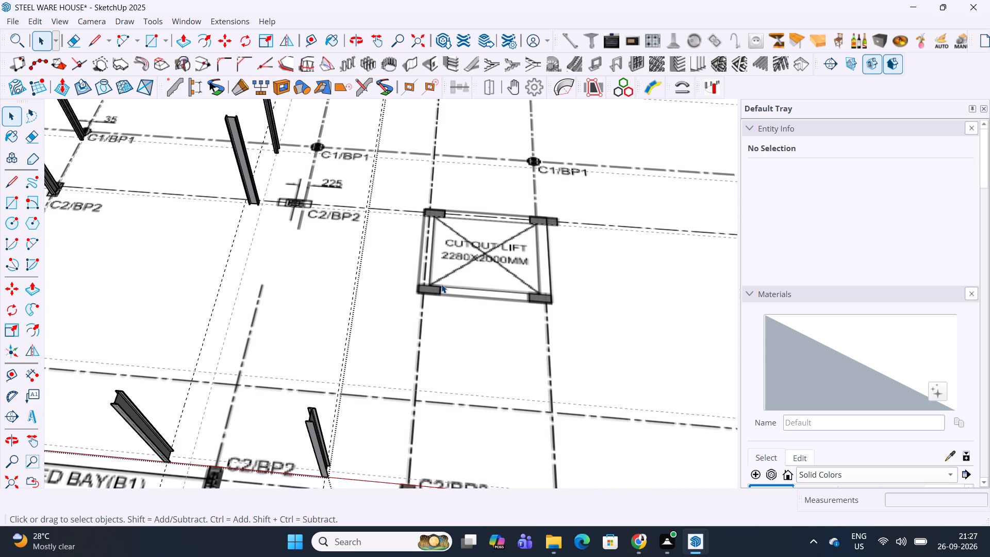
Switch to the truss framing PDF in Chrome and review the base plate details, framing plan, sections and 3D view.
{"action": "left_click", "coordinate": [549, 539]}
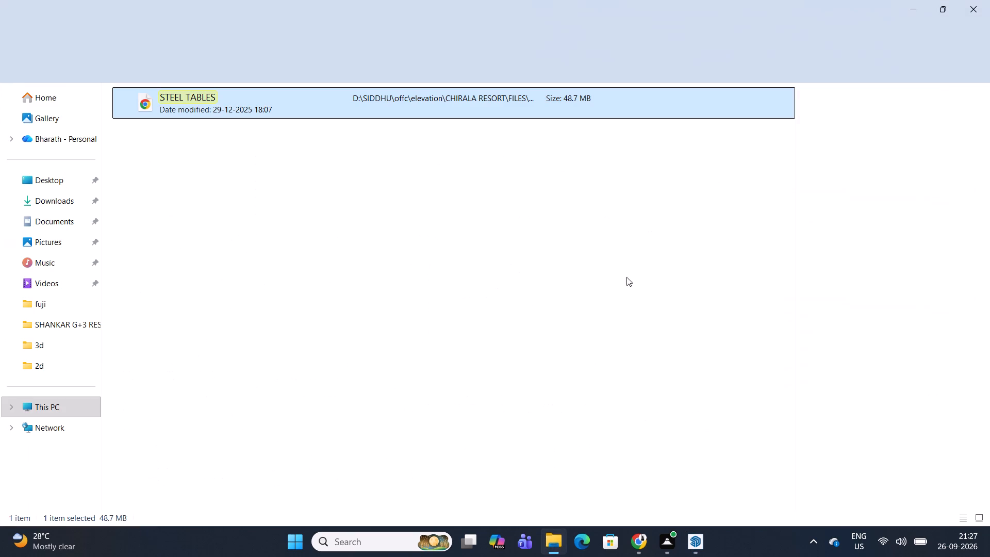
{"action": "left_click", "coordinate": [637, 547]}
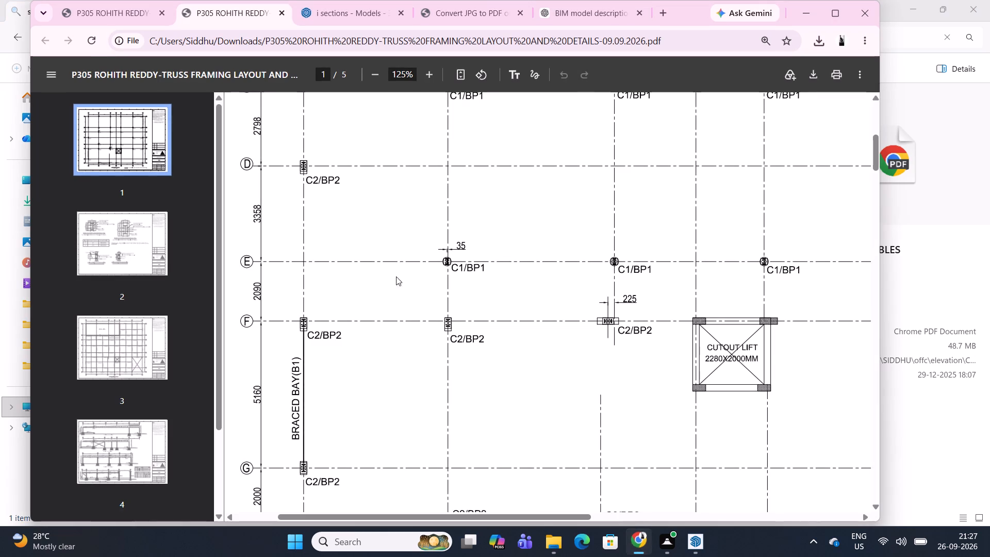
{"action": "scroll", "coordinate": [339, 306], "scroll_direction": "down", "scroll_amount": 4}
{"action": "scroll", "coordinate": [341, 306], "scroll_direction": "up", "scroll_amount": 2}
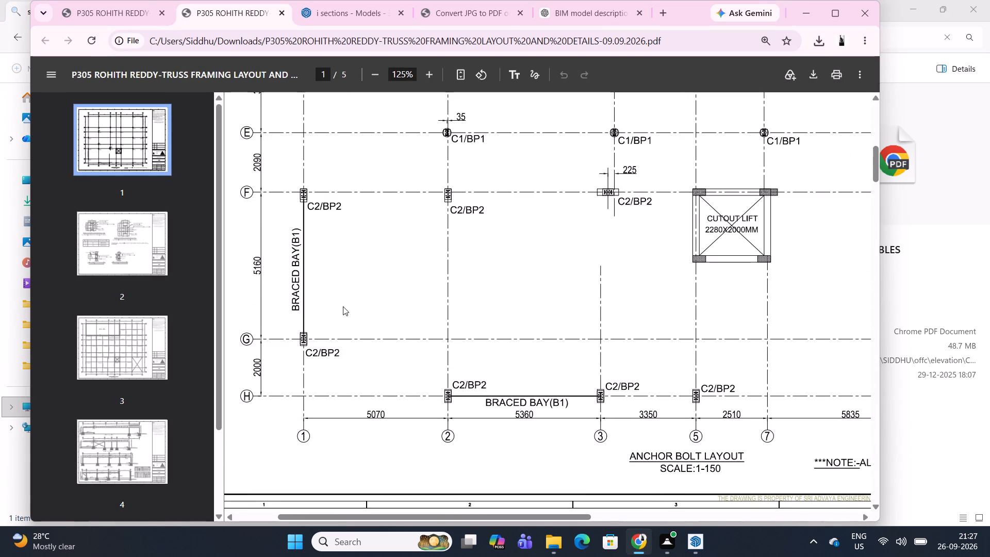
{"action": "scroll", "coordinate": [346, 304], "scroll_direction": "down", "scroll_amount": 2}
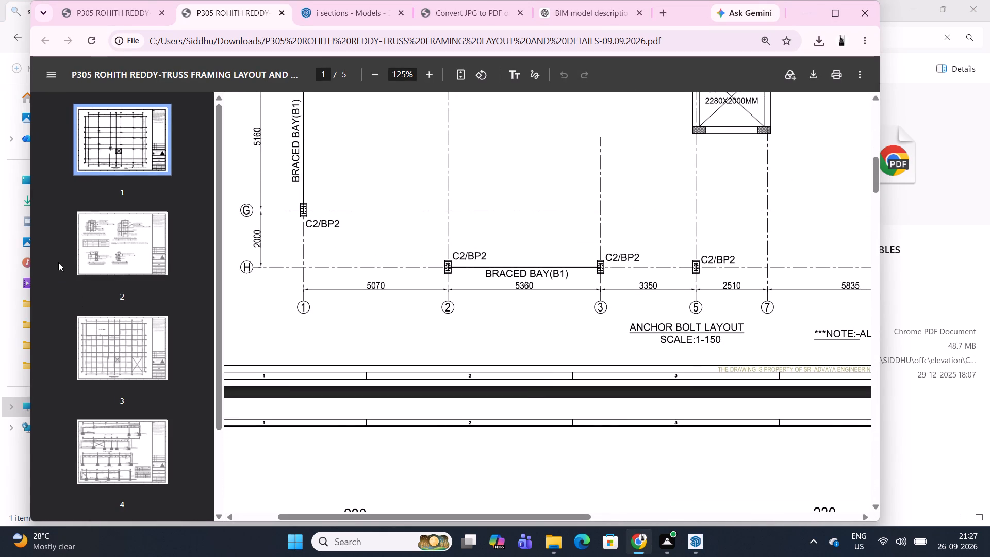
{"action": "left_click", "coordinate": [114, 358]}
{"action": "left_click", "coordinate": [122, 264]}
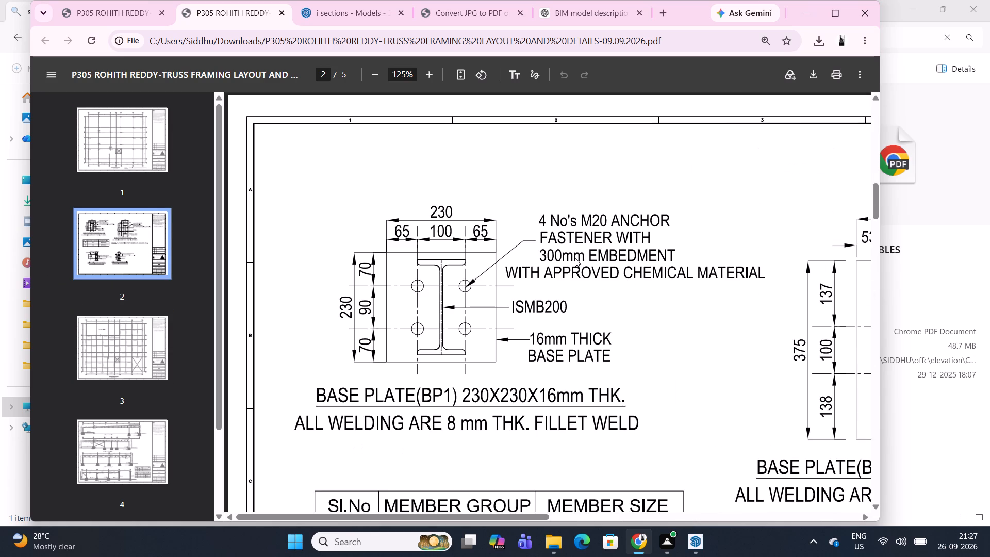
{"action": "triple_click", "coordinate": [374, 75]}
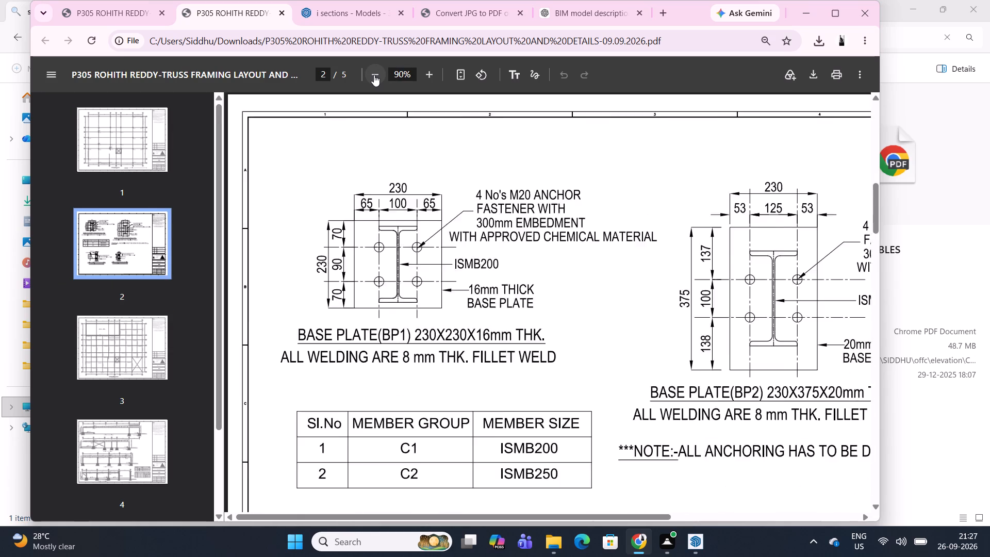
{"action": "triple_click", "coordinate": [374, 75]}
{"action": "double_click", "coordinate": [374, 75]}
{"action": "scroll", "coordinate": [563, 362], "scroll_direction": "down", "scroll_amount": 3}
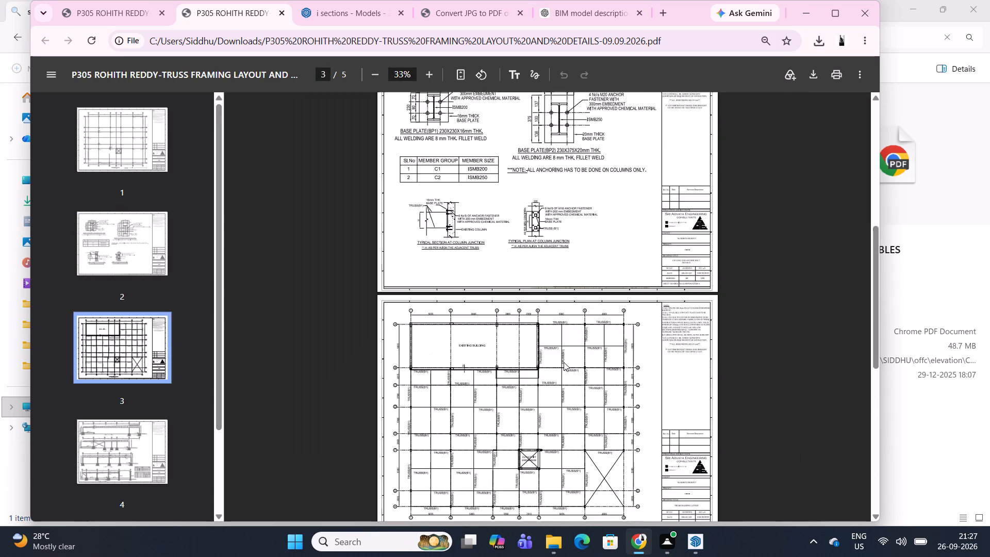
{"action": "scroll", "coordinate": [564, 362], "scroll_direction": "down", "scroll_amount": 9}
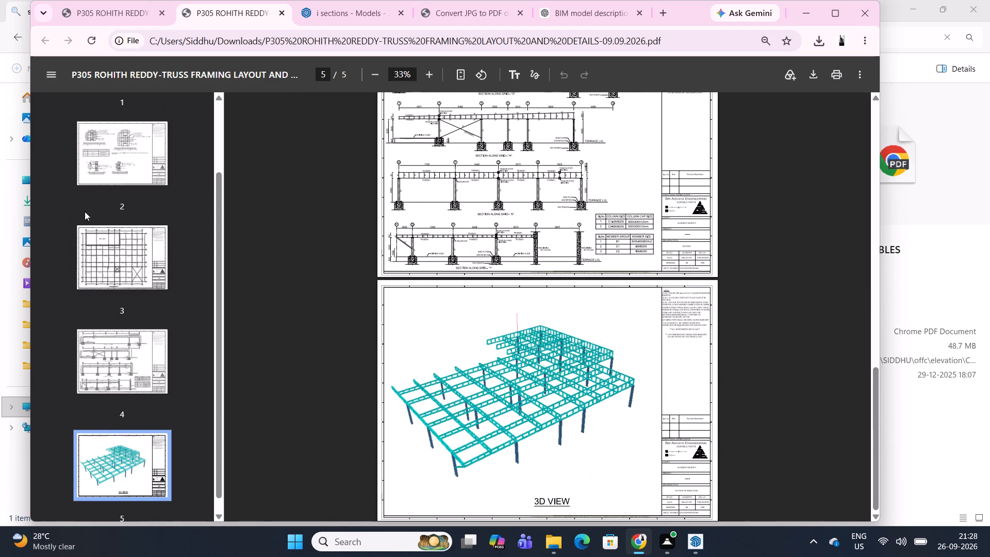
Return to the PDF's anchor bolt layout sheet, study the column positions around the cutout lift, and go back to the SketchUp model.
{"action": "left_click", "coordinate": [129, 151]}
{"action": "scroll", "coordinate": [152, 236], "scroll_direction": "up", "scroll_amount": 4}
{"action": "left_click", "coordinate": [103, 128]}
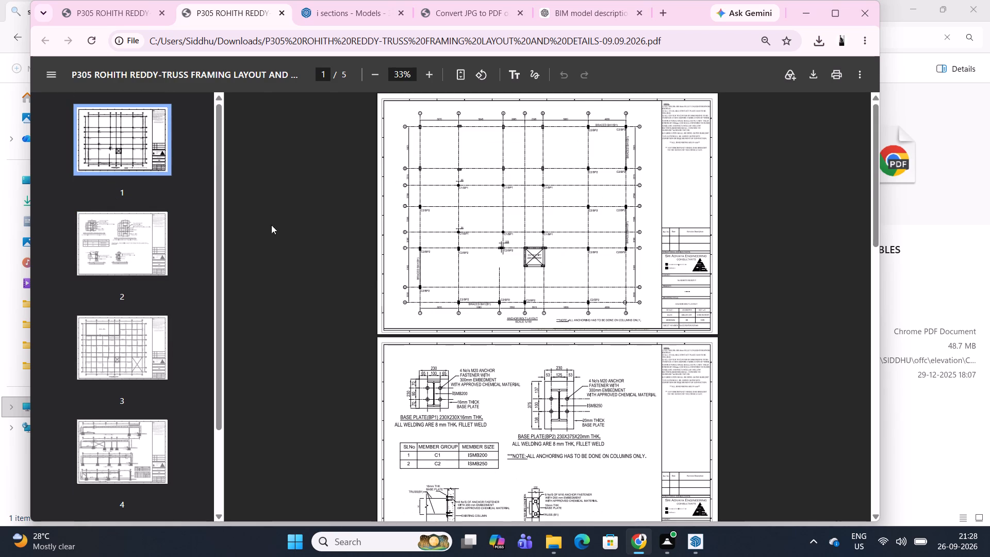
{"action": "triple_click", "coordinate": [427, 67]}
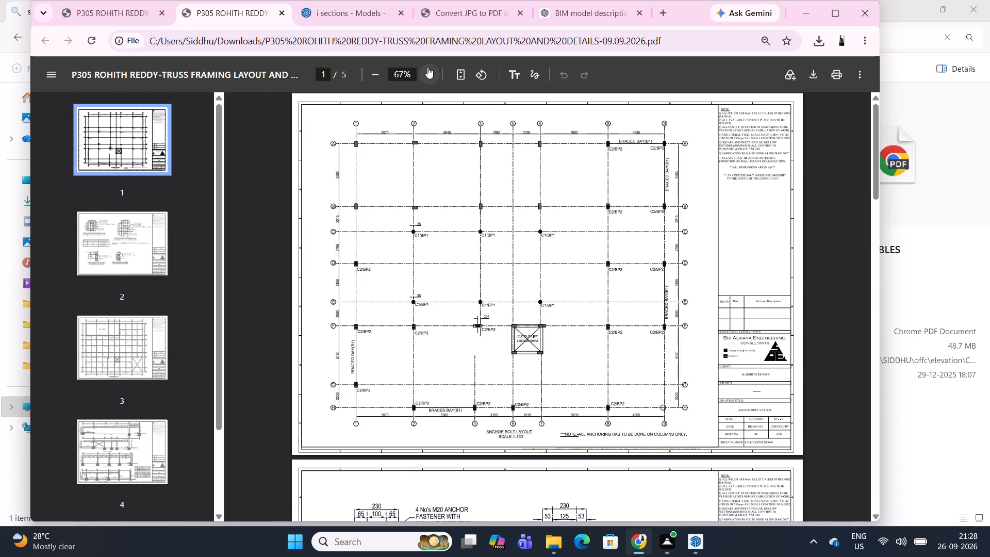
{"action": "left_click", "coordinate": [427, 67]}
{"action": "scroll", "coordinate": [458, 225], "scroll_direction": "down", "scroll_amount": 2}
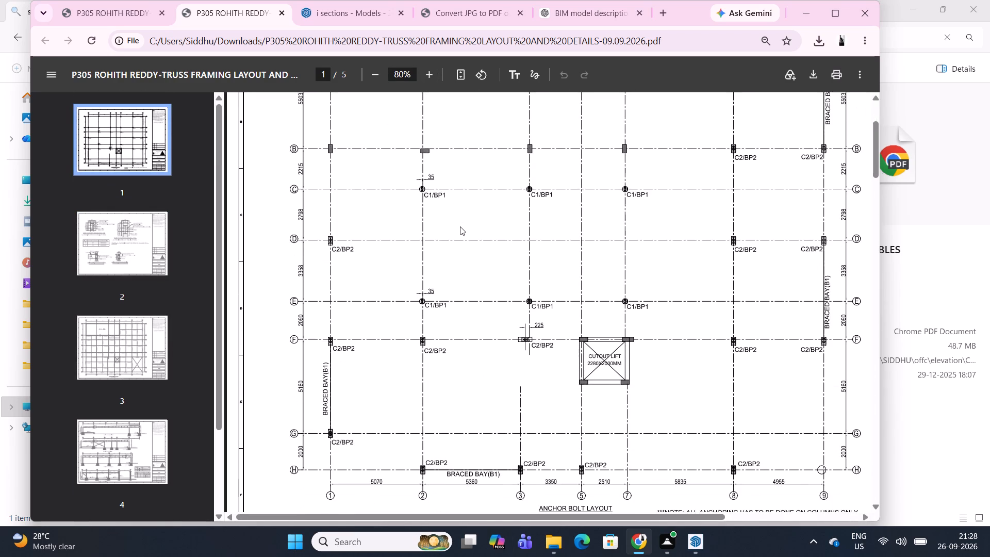
{"action": "scroll", "coordinate": [460, 226], "scroll_direction": "down", "scroll_amount": 1}
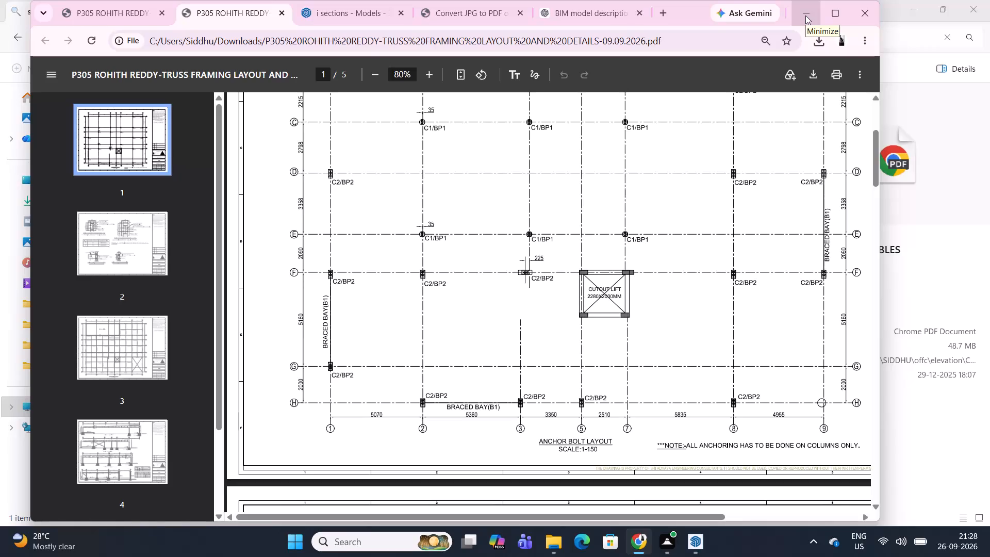
{"action": "scroll", "coordinate": [623, 219], "scroll_direction": "up", "scroll_amount": 1}
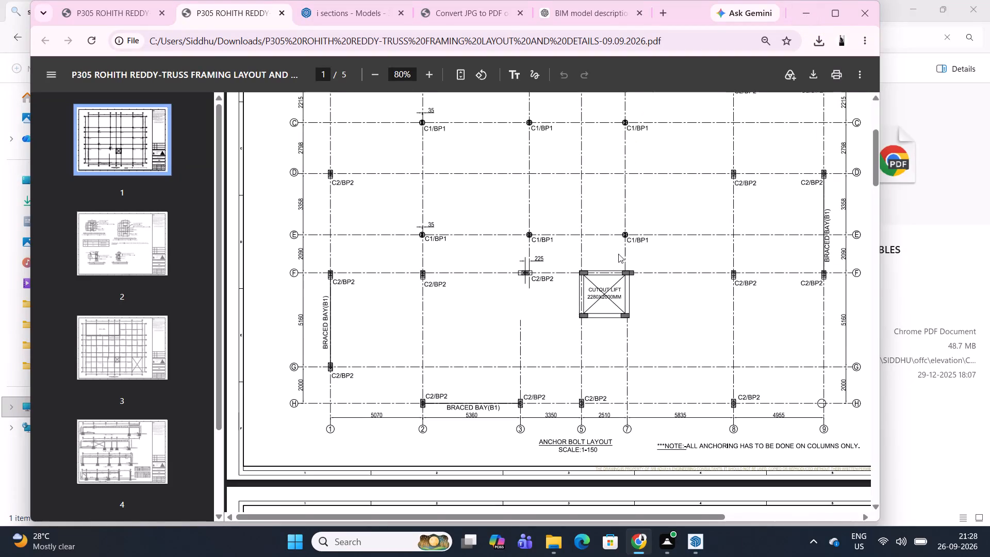
{"action": "scroll", "coordinate": [618, 254], "scroll_direction": "up", "scroll_amount": 3}
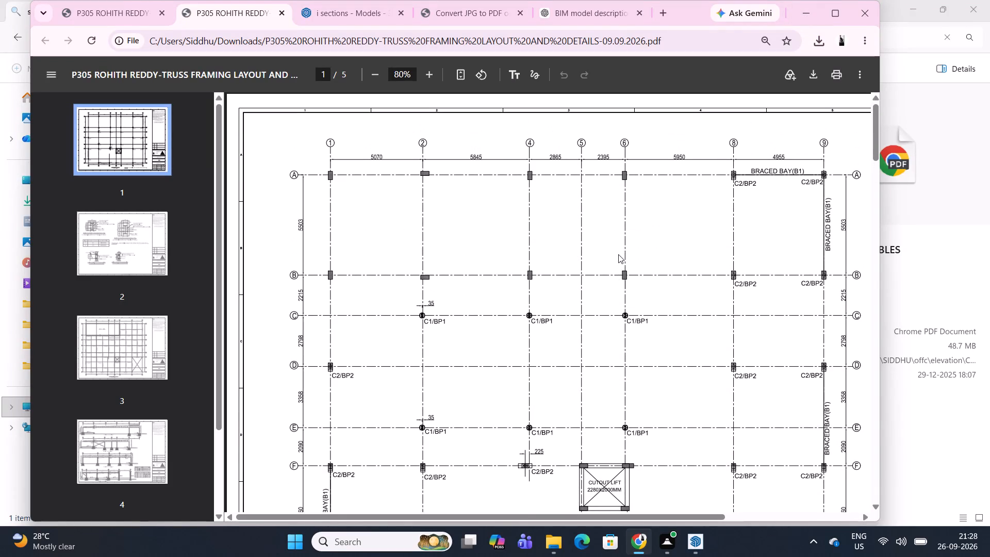
{"action": "scroll", "coordinate": [618, 254], "scroll_direction": "down", "scroll_amount": 1}
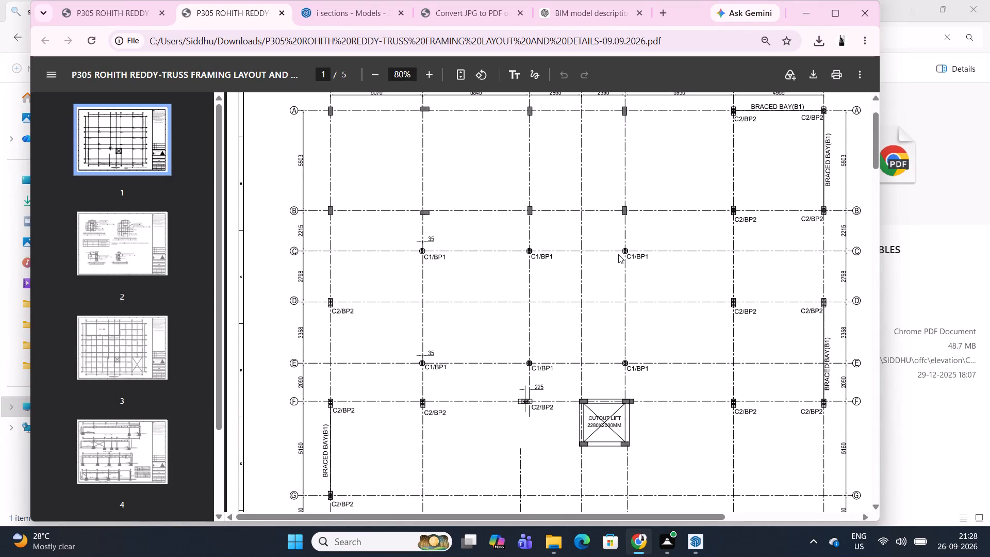
{"action": "left_click", "coordinate": [802, 13]}
{"action": "left_click", "coordinate": [905, 9]}
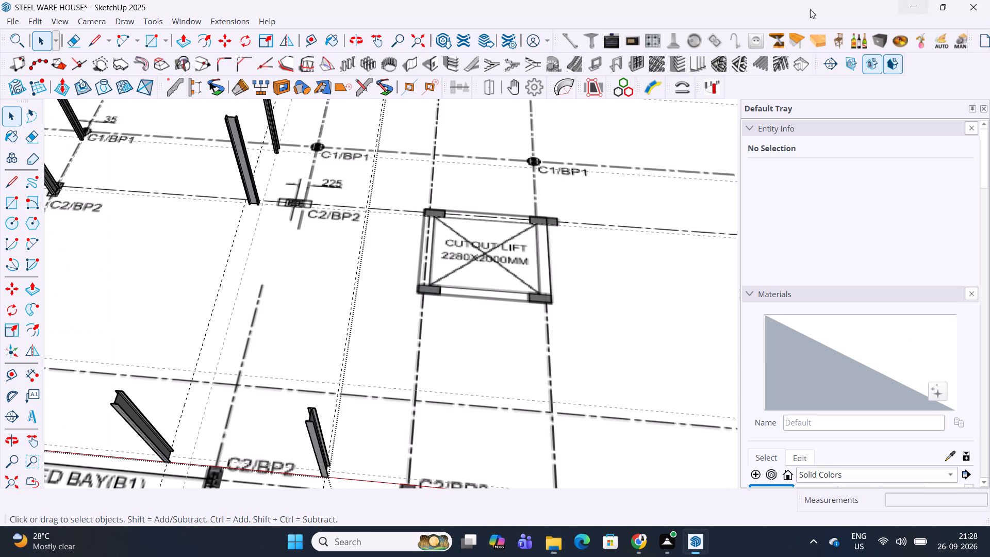
Copy the rectangular column at grid line 2, row A, about 19,700 mm to the open floor between the row F C2/BP2 mark and the lift cutout.
{"action": "scroll", "coordinate": [442, 270], "scroll_direction": "down", "scroll_amount": 6}
{"action": "middle_click_drag", "start_coordinate": [416, 192], "coordinate": [512, 420]}
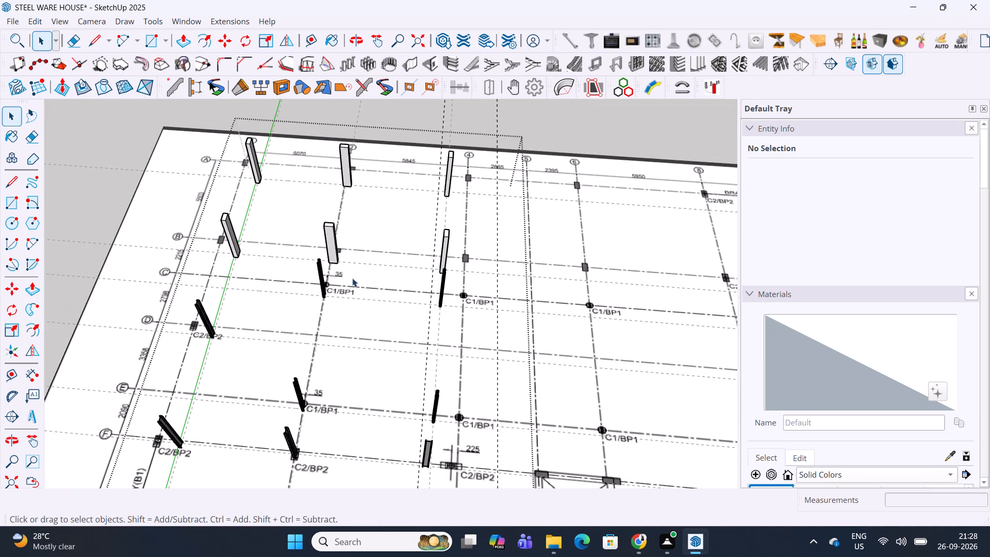
{"action": "scroll", "coordinate": [345, 183], "scroll_direction": "up", "scroll_amount": 10}
{"action": "left_click", "coordinate": [345, 172]}
{"action": "middle_click_drag", "start_coordinate": [345, 172], "coordinate": [487, 183]}
{"action": "scroll", "coordinate": [326, 219], "scroll_direction": "up", "scroll_amount": 5}
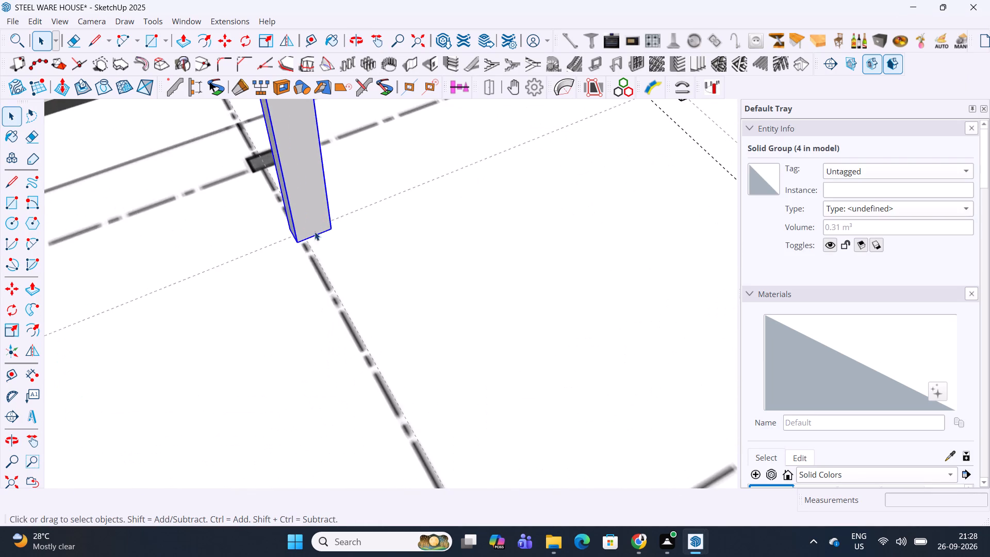
{"action": "scroll", "coordinate": [315, 232], "scroll_direction": "up", "scroll_amount": 3}
{"action": "key", "text": "m"}
{"action": "left_click", "coordinate": [290, 245]}
{"action": "scroll", "coordinate": [409, 238], "scroll_direction": "down", "scroll_amount": 14}
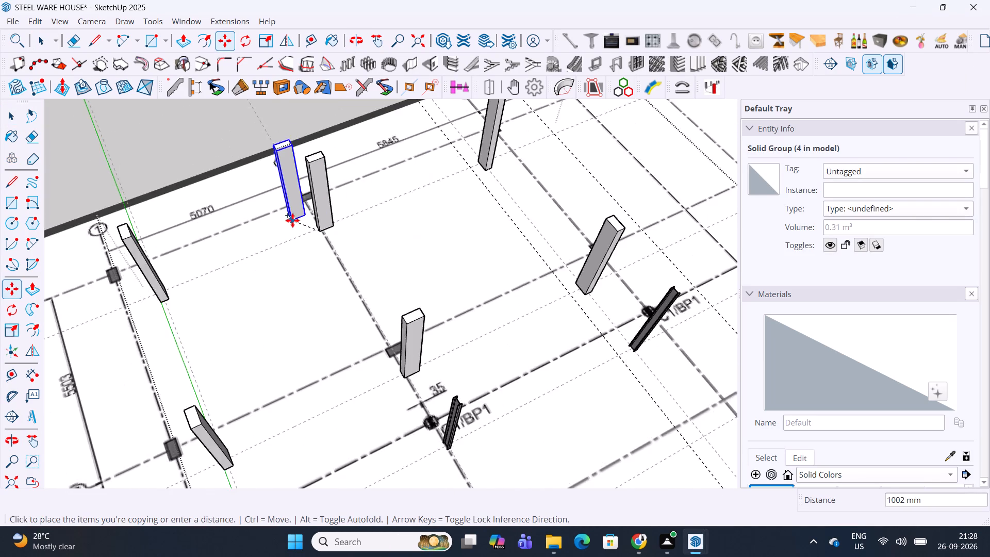
{"action": "scroll", "coordinate": [292, 220], "scroll_direction": "down", "scroll_amount": 5}
{"action": "middle_click_drag", "start_coordinate": [534, 261], "coordinate": [257, 258], "text": "shift"}
{"action": "middle_click_drag", "start_coordinate": [506, 278], "coordinate": [405, 161]}
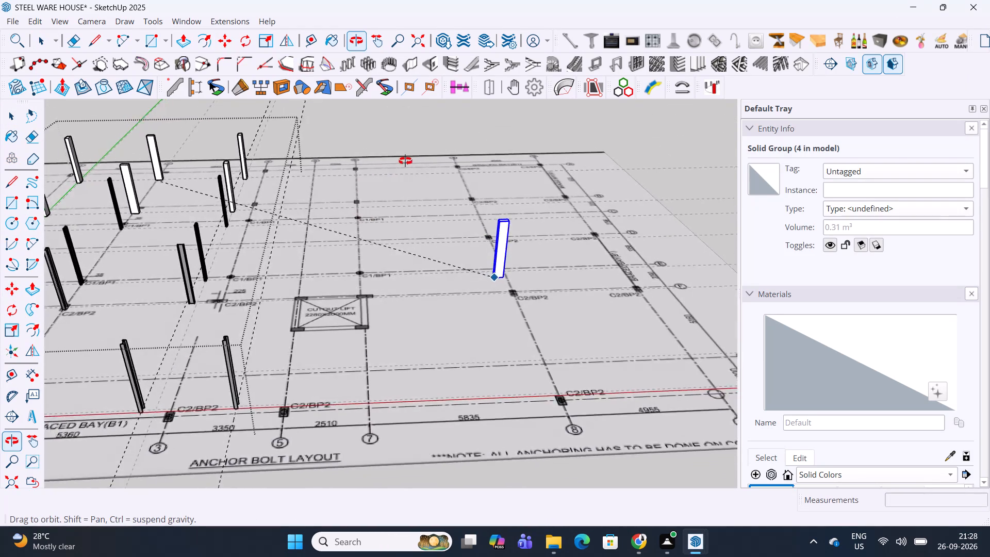
{"action": "middle_click_drag", "start_coordinate": [405, 161], "coordinate": [446, 244]}
{"action": "middle_click_drag", "start_coordinate": [335, 334], "coordinate": [428, 247], "text": "shift"}
{"action": "middle_click_drag", "start_coordinate": [415, 300], "coordinate": [410, 317]}
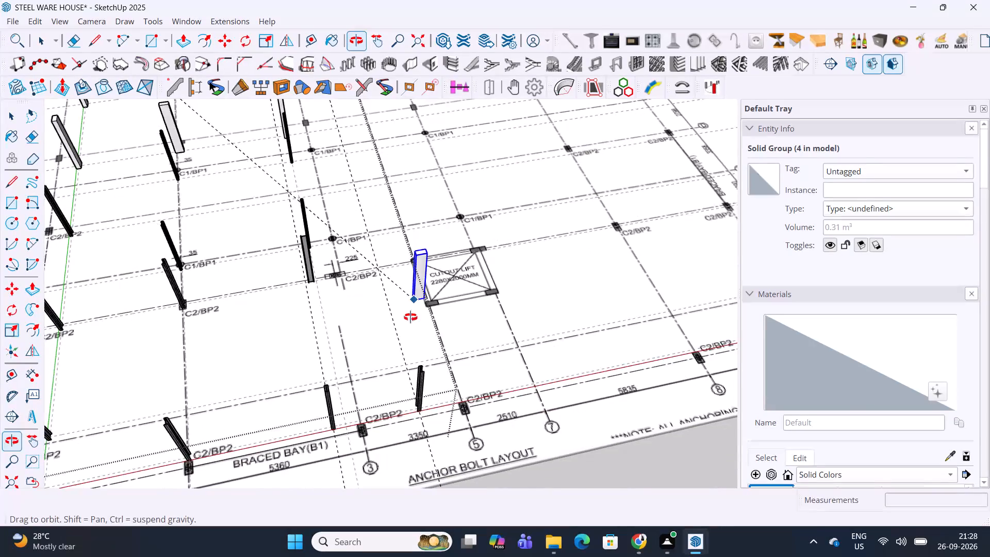
{"action": "middle_click_drag", "start_coordinate": [410, 317], "coordinate": [389, 381]}
{"action": "scroll", "coordinate": [387, 403], "scroll_direction": "up", "scroll_amount": 3}
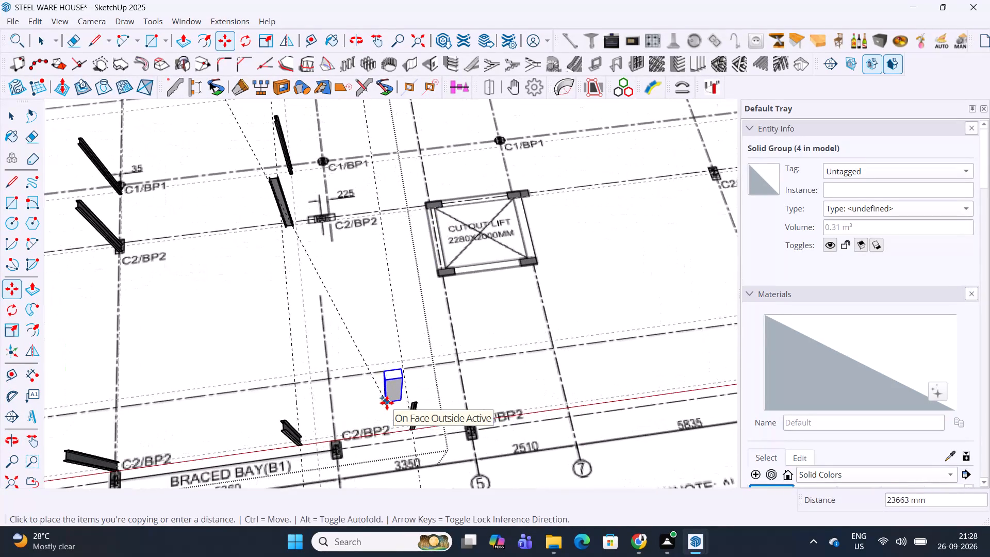
{"action": "middle_click_drag", "start_coordinate": [388, 398], "coordinate": [383, 289]}
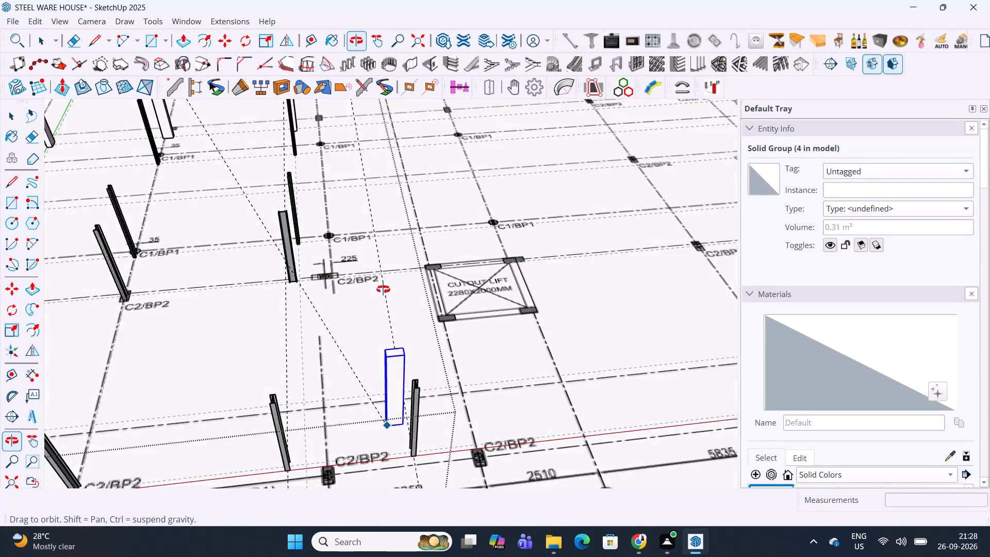
{"action": "middle_click_drag", "start_coordinate": [383, 289], "coordinate": [351, 226]}
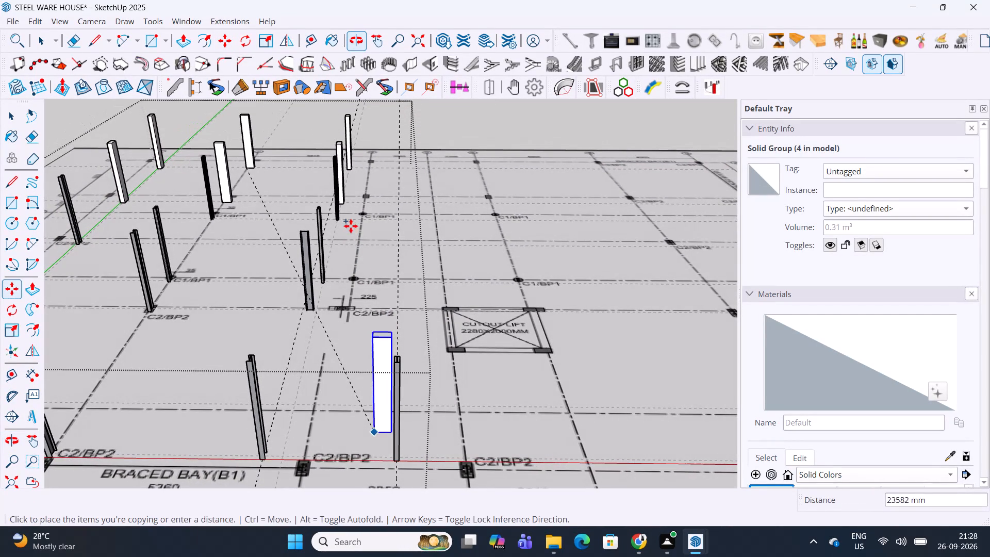
{"action": "middle_click_drag", "start_coordinate": [374, 346], "coordinate": [480, 366]}
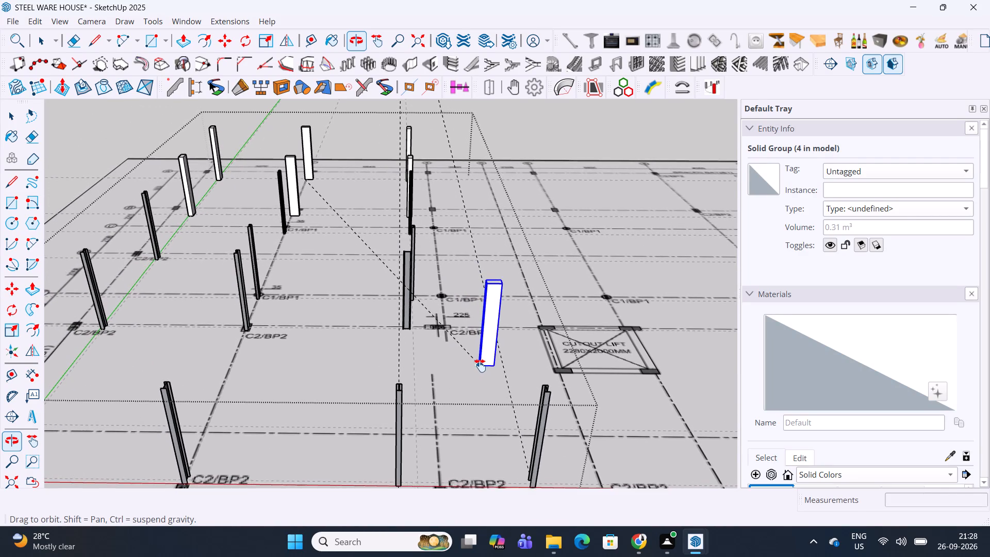
{"action": "middle_click_drag", "start_coordinate": [480, 366], "coordinate": [480, 373]}
{"action": "middle_click_drag", "start_coordinate": [476, 390], "coordinate": [477, 337]}
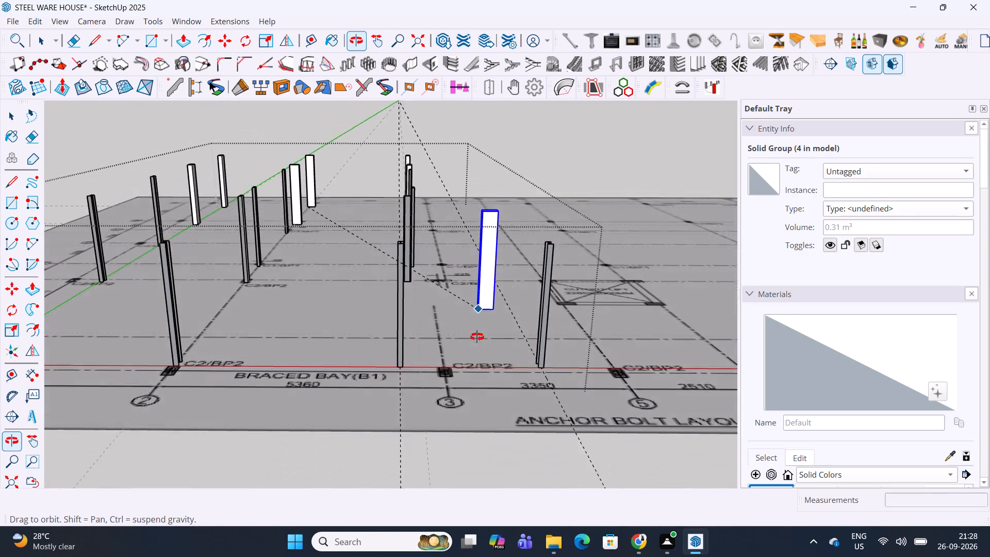
{"action": "middle_click_drag", "start_coordinate": [477, 337], "coordinate": [476, 300]}
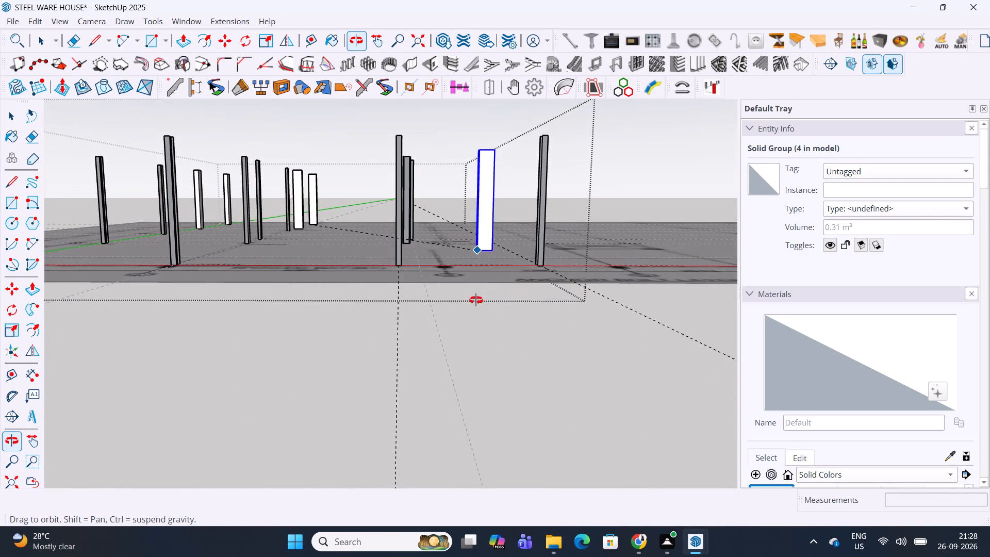
{"action": "middle_click_drag", "start_coordinate": [476, 300], "coordinate": [470, 449]}
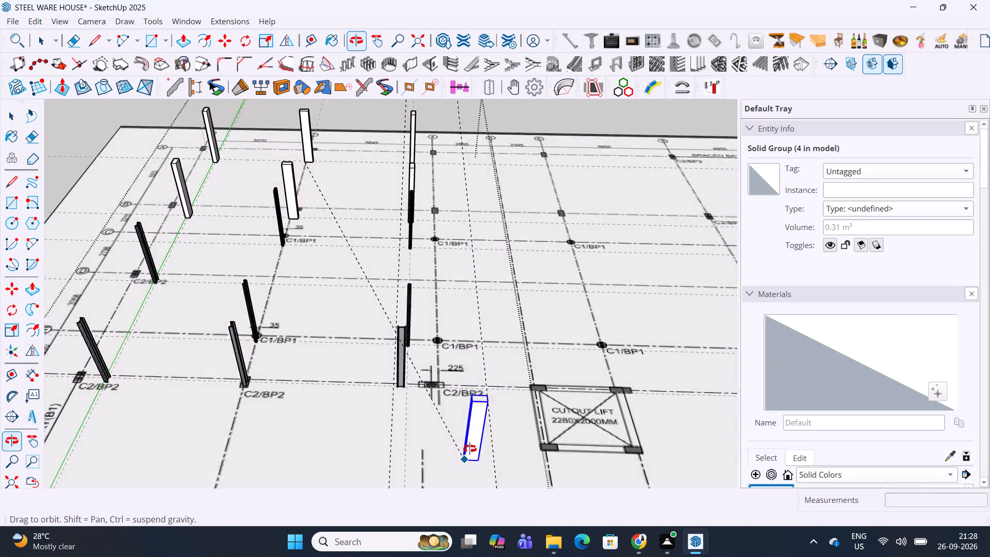
{"action": "middle_click_drag", "start_coordinate": [470, 449], "coordinate": [475, 516]}
{"action": "scroll", "coordinate": [432, 394], "scroll_direction": "up", "scroll_amount": 12}
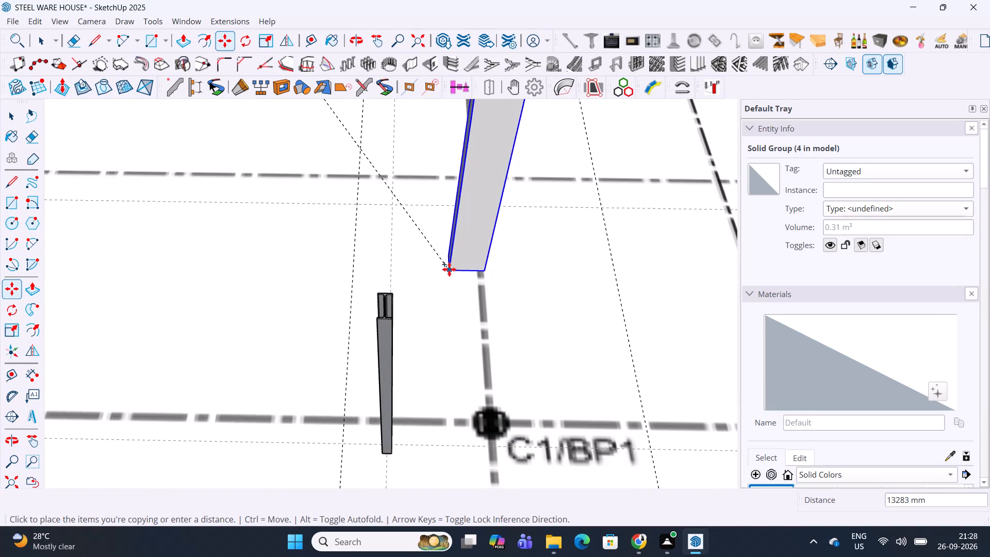
{"action": "scroll", "coordinate": [449, 269], "scroll_direction": "down", "scroll_amount": 10}
{"action": "middle_click_drag", "start_coordinate": [460, 349], "coordinate": [431, 339]}
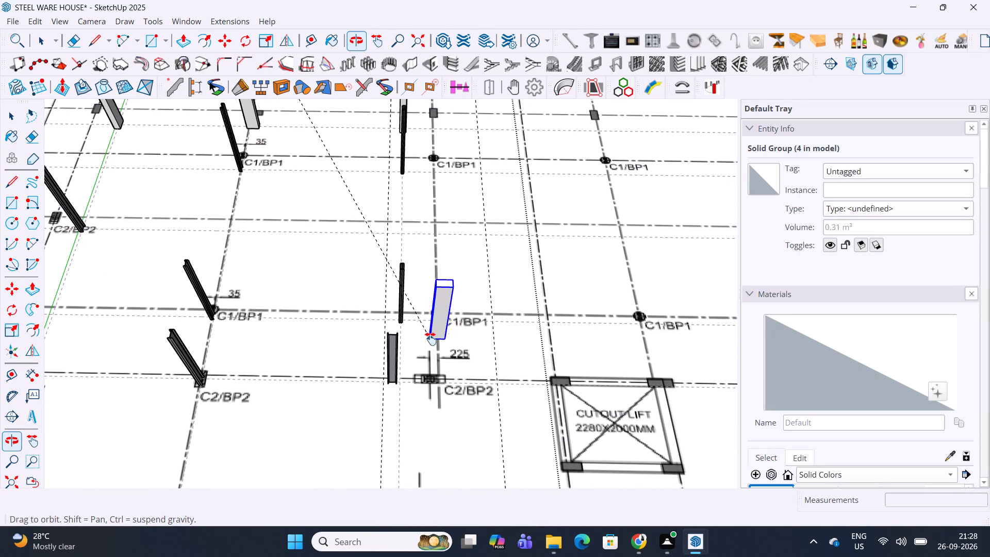
{"action": "middle_click_drag", "start_coordinate": [431, 339], "coordinate": [424, 305]}
{"action": "left_click", "coordinate": [455, 423]}
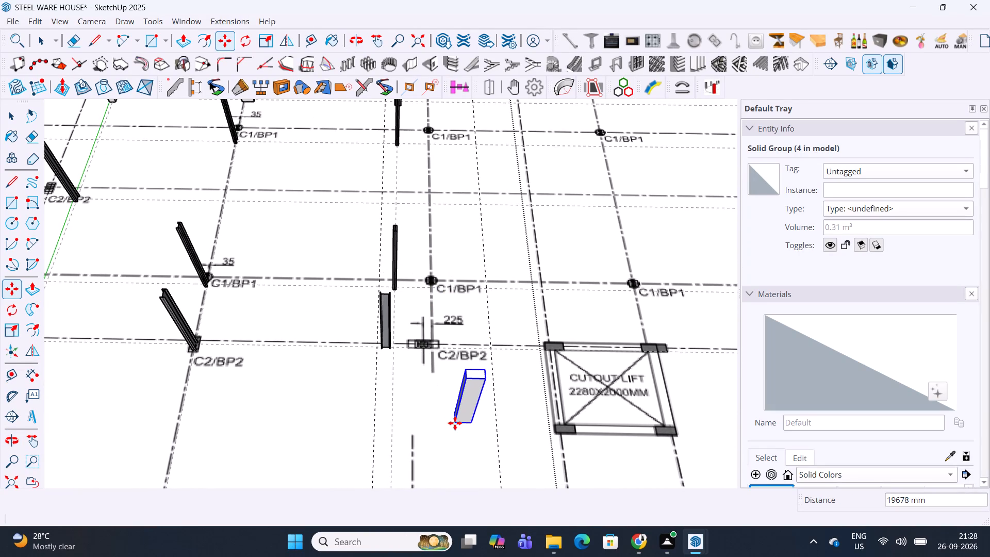
{"action": "key", "text": "space"}
Switch to the truss framing PDF in Chrome, review the anchor bolt layout, 3D view and framing plan, and return to the SketchUp model.
{"action": "left_click", "coordinate": [635, 536]}
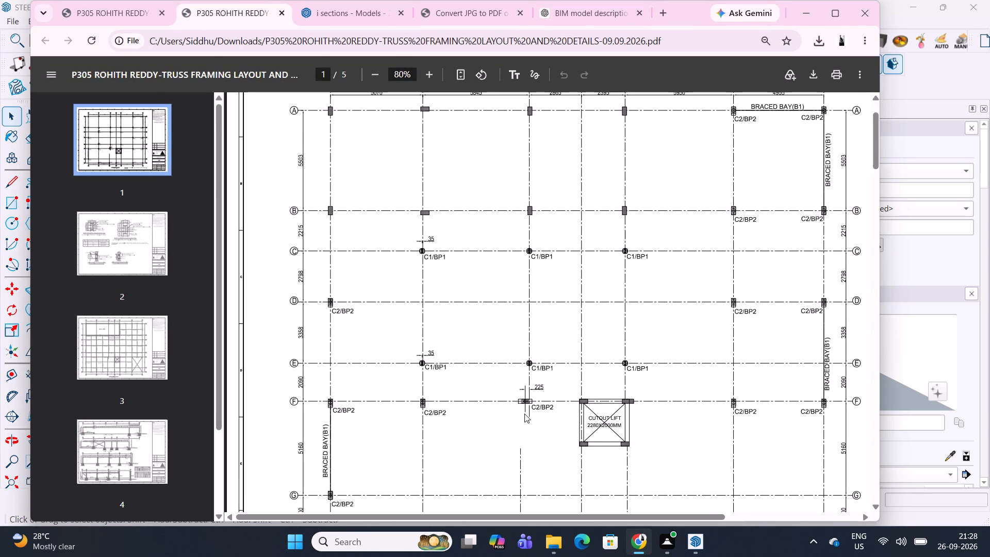
{"action": "scroll", "coordinate": [524, 414], "scroll_direction": "down", "scroll_amount": 1}
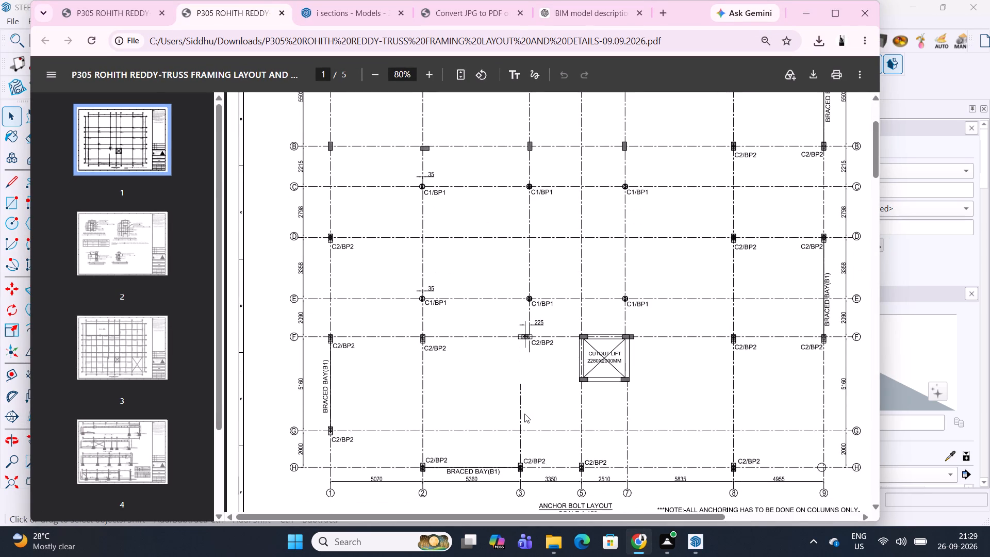
{"action": "left_click_drag", "start_coordinate": [693, 516], "coordinate": [713, 515]}
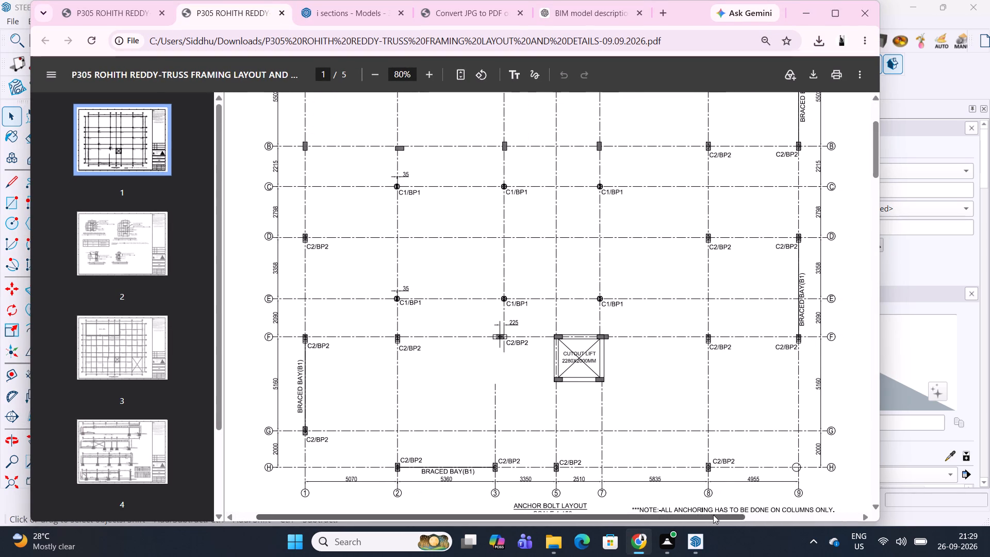
{"action": "left_click_drag", "start_coordinate": [713, 515], "coordinate": [715, 515]}
{"action": "triple_click", "coordinate": [430, 77]}
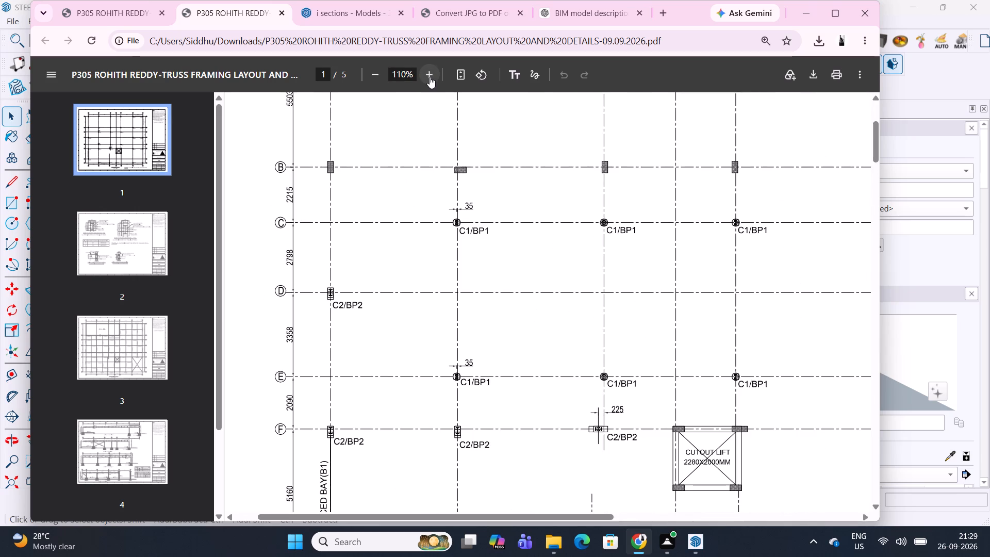
{"action": "left_click_drag", "start_coordinate": [608, 516], "coordinate": [628, 516]}
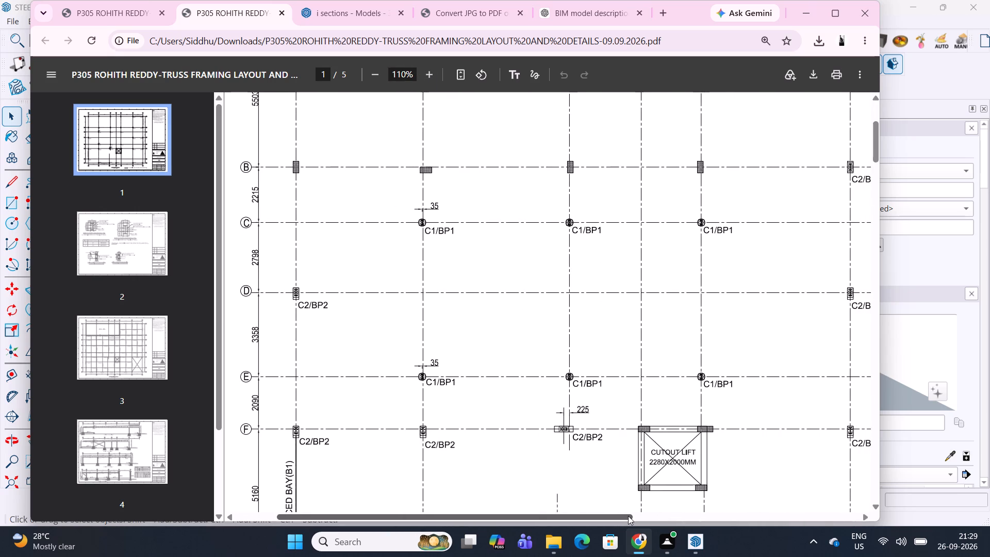
{"action": "left_click_drag", "start_coordinate": [628, 516], "coordinate": [633, 515]}
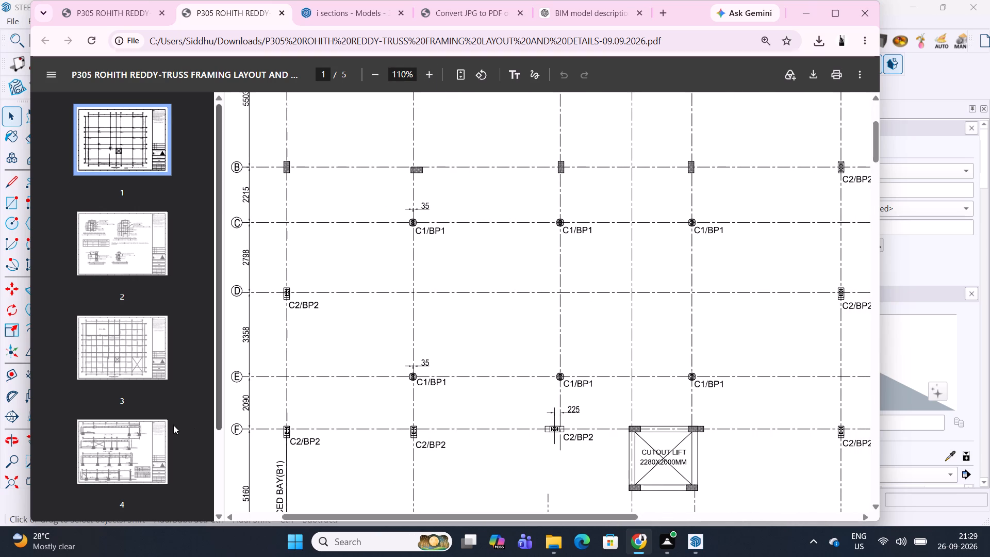
{"action": "scroll", "coordinate": [172, 424], "scroll_direction": "down", "scroll_amount": 6}
{"action": "left_click", "coordinate": [135, 438]}
{"action": "scroll", "coordinate": [694, 304], "scroll_direction": "down", "scroll_amount": 2}
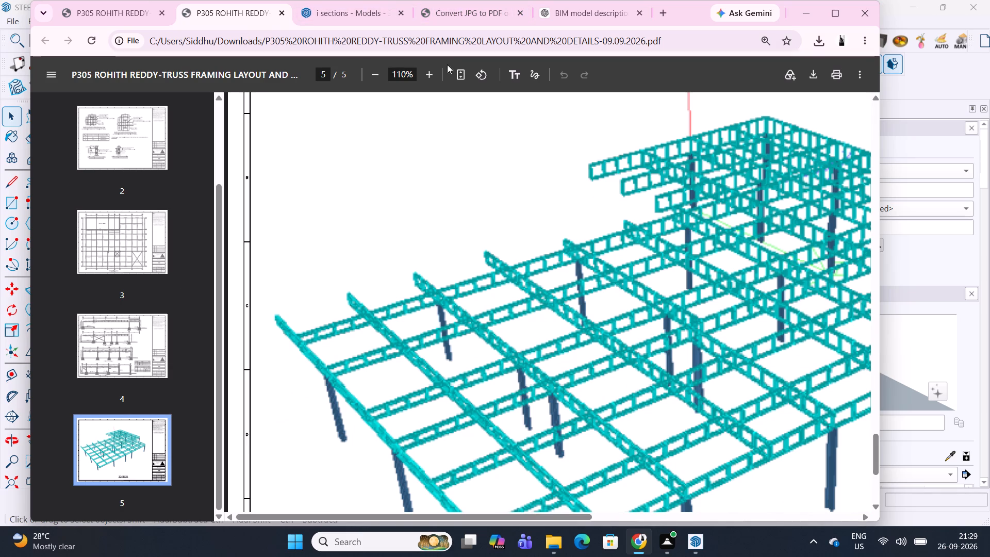
{"action": "left_click", "coordinate": [375, 71]}
{"action": "scroll", "coordinate": [113, 330], "scroll_direction": "up", "scroll_amount": 3}
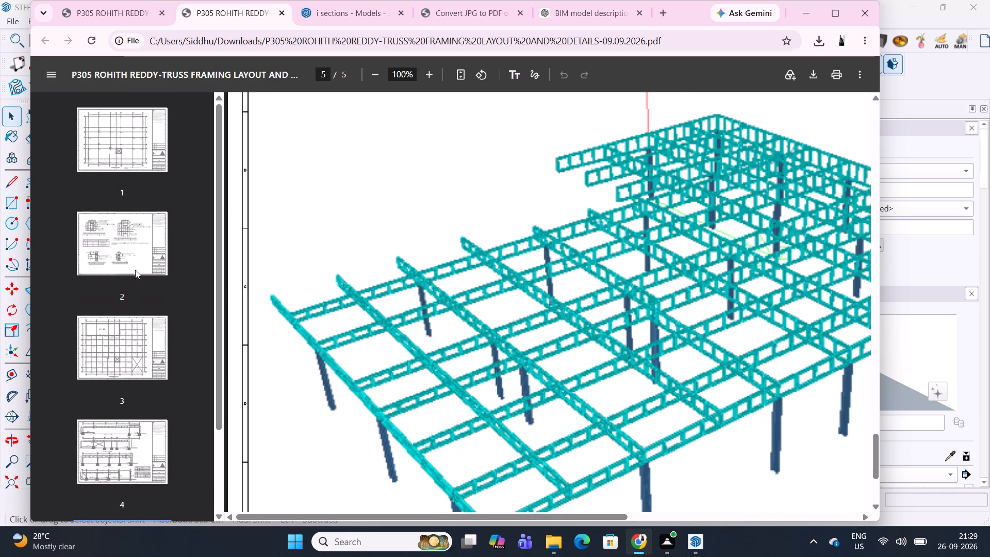
{"action": "left_click", "coordinate": [117, 353]}
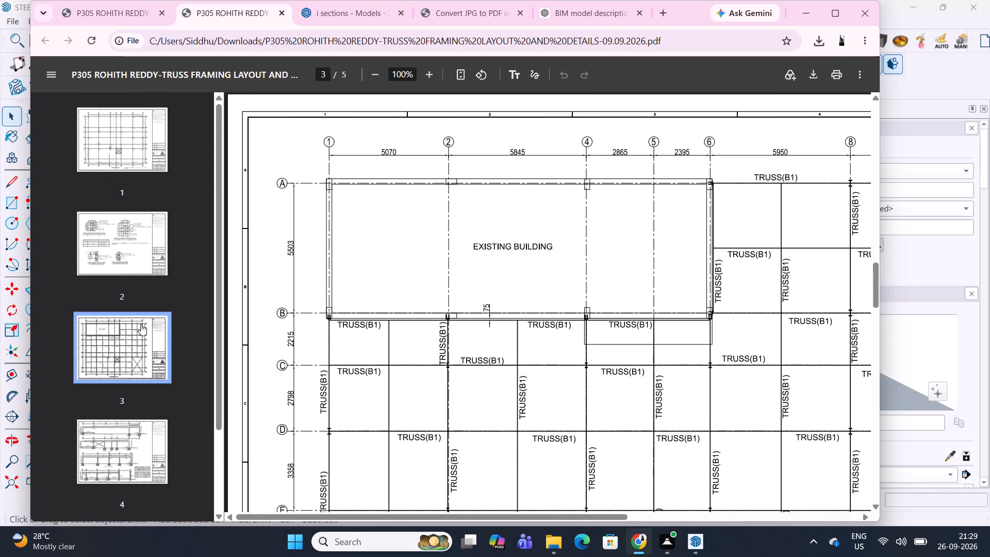
{"action": "left_click", "coordinate": [111, 140]}
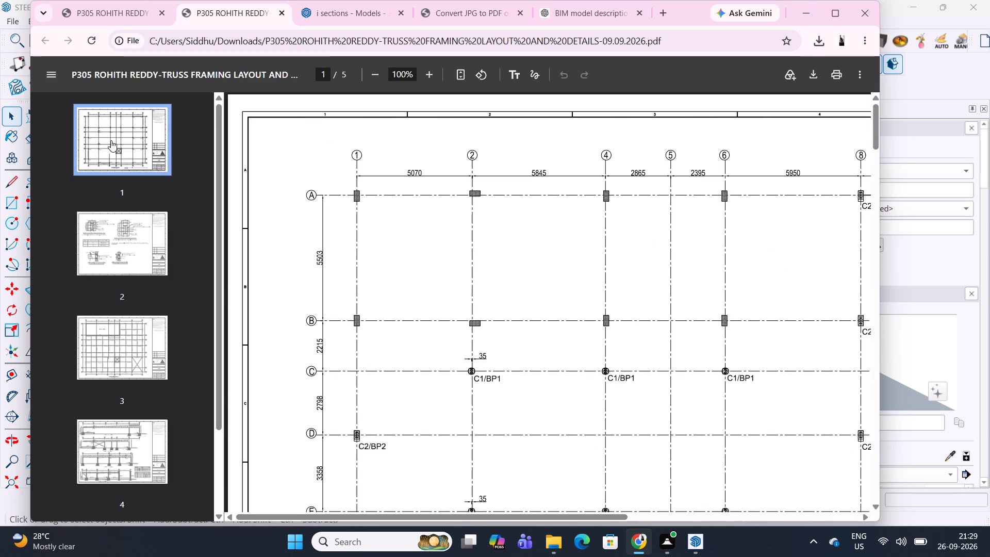
{"action": "scroll", "coordinate": [513, 329], "scroll_direction": "down", "scroll_amount": 1}
{"action": "scroll", "coordinate": [614, 313], "scroll_direction": "down", "scroll_amount": 1}
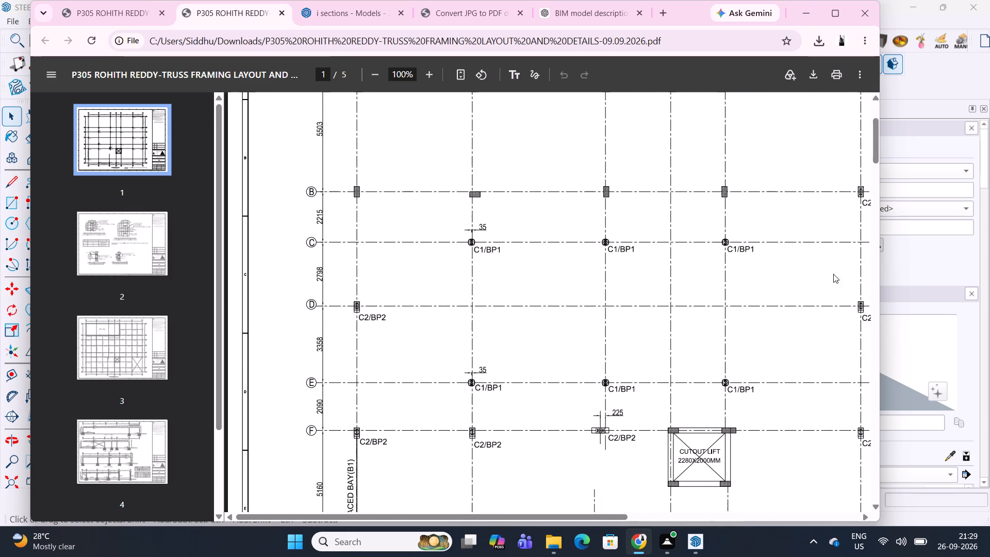
{"action": "left_click", "coordinate": [808, 15]}
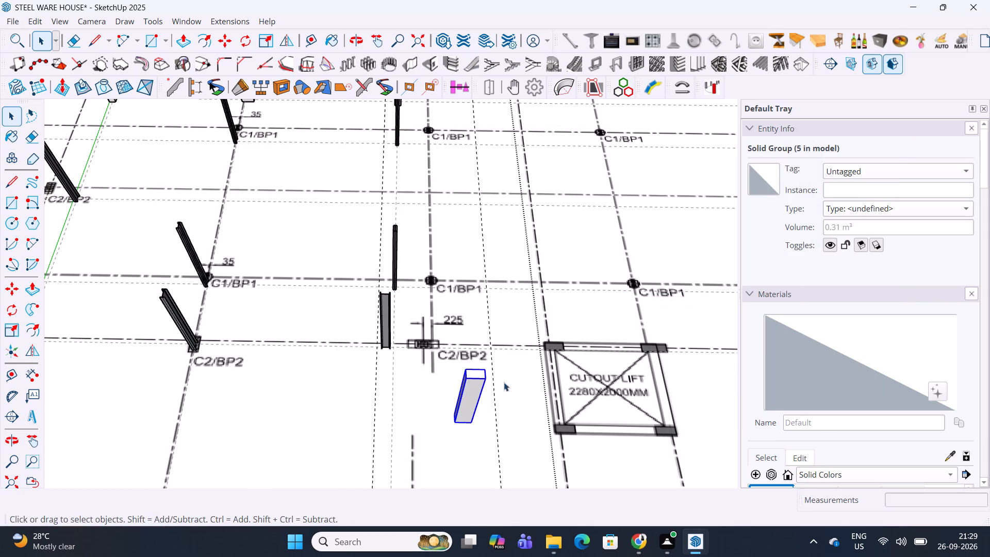
Examine the layout around the copied rectangular column, the row F C2/BP2 mark and the four lift cutout corners.
{"action": "scroll", "coordinate": [458, 428], "scroll_direction": "up", "scroll_amount": 4}
{"action": "scroll", "coordinate": [477, 376], "scroll_direction": "down", "scroll_amount": 2}
{"action": "scroll", "coordinate": [501, 297], "scroll_direction": "down", "scroll_amount": 6}
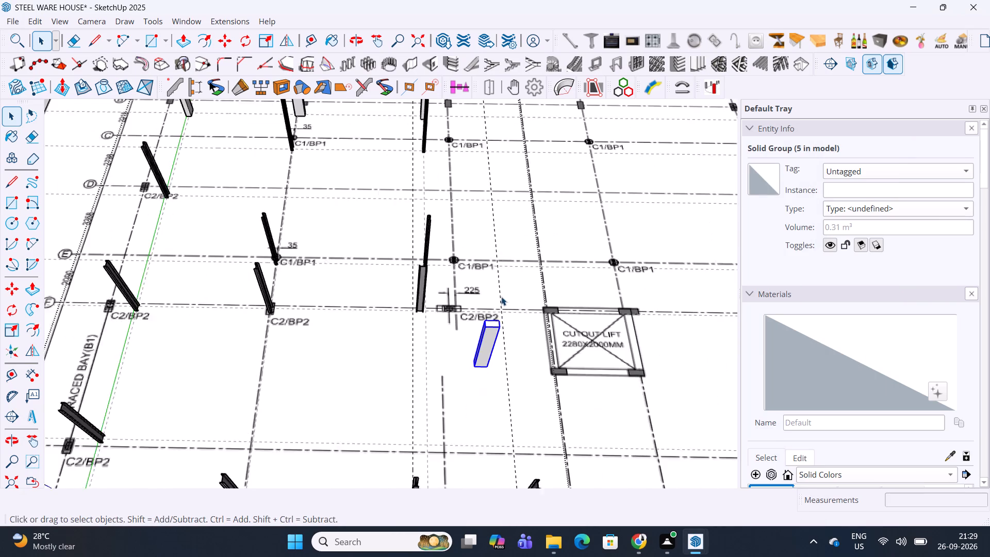
{"action": "scroll", "coordinate": [501, 297], "scroll_direction": "down", "scroll_amount": 4}
{"action": "middle_click_drag", "start_coordinate": [555, 284], "coordinate": [562, 365]}
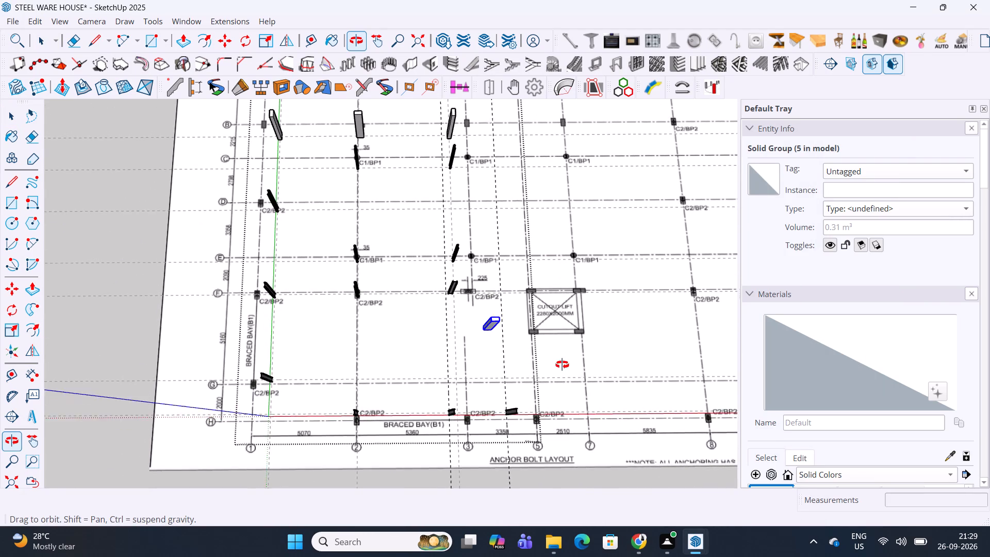
{"action": "middle_click_drag", "start_coordinate": [562, 365], "coordinate": [534, 315]}
{"action": "scroll", "coordinate": [534, 315], "scroll_direction": "up", "scroll_amount": 3}
{"action": "middle_click_drag", "start_coordinate": [545, 314], "coordinate": [492, 301]}
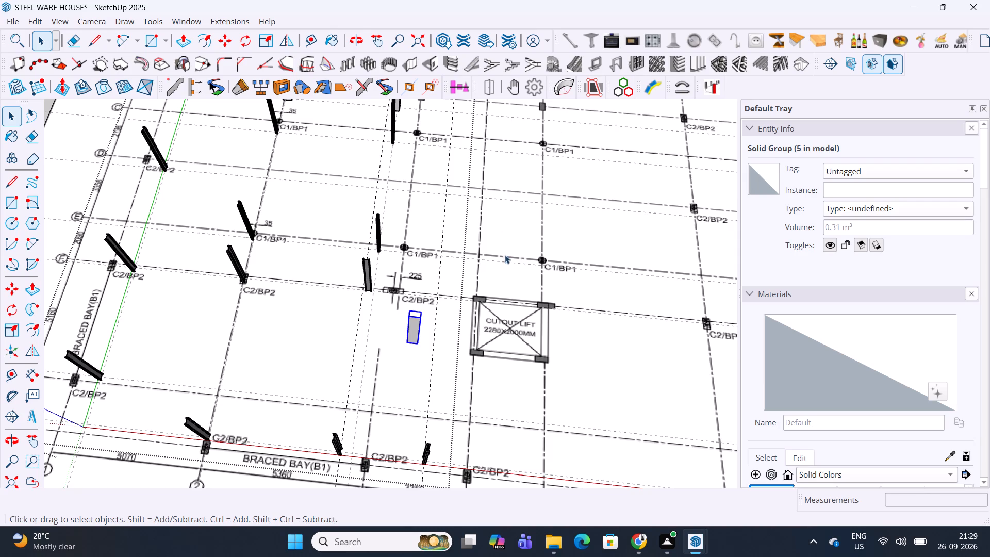
{"action": "middle_click_drag", "start_coordinate": [474, 309], "coordinate": [487, 338]}
{"action": "scroll", "coordinate": [441, 294], "scroll_direction": "up", "scroll_amount": 2}
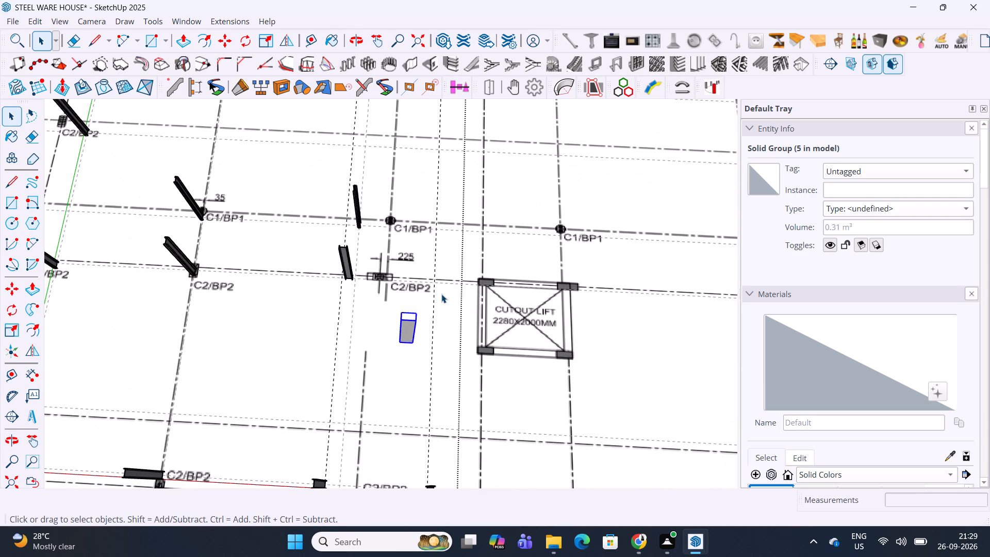
{"action": "middle_click_drag", "start_coordinate": [441, 292], "coordinate": [480, 284]}
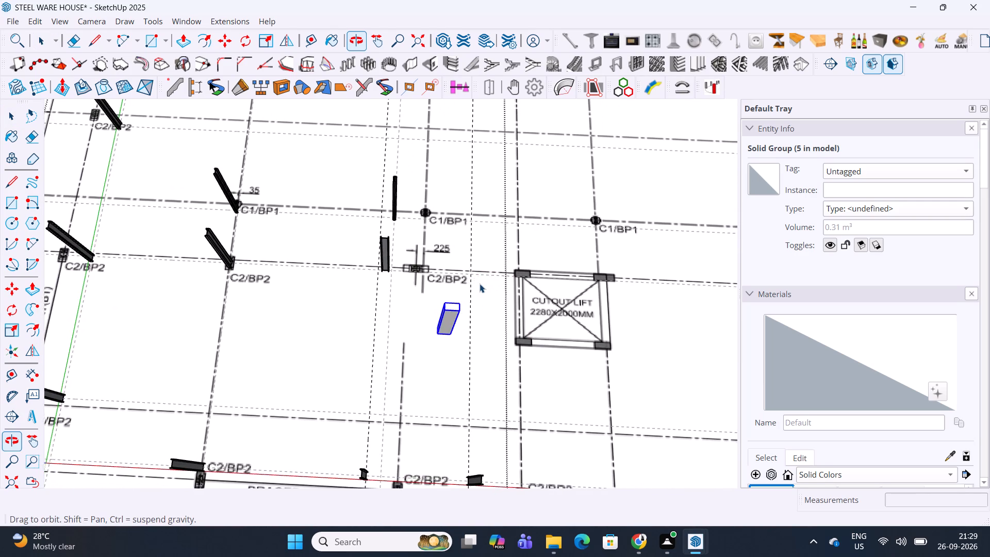
{"action": "scroll", "coordinate": [480, 284], "scroll_direction": "up", "scroll_amount": 4}
{"action": "middle_click_drag", "start_coordinate": [481, 274], "coordinate": [473, 303], "text": "shift"}
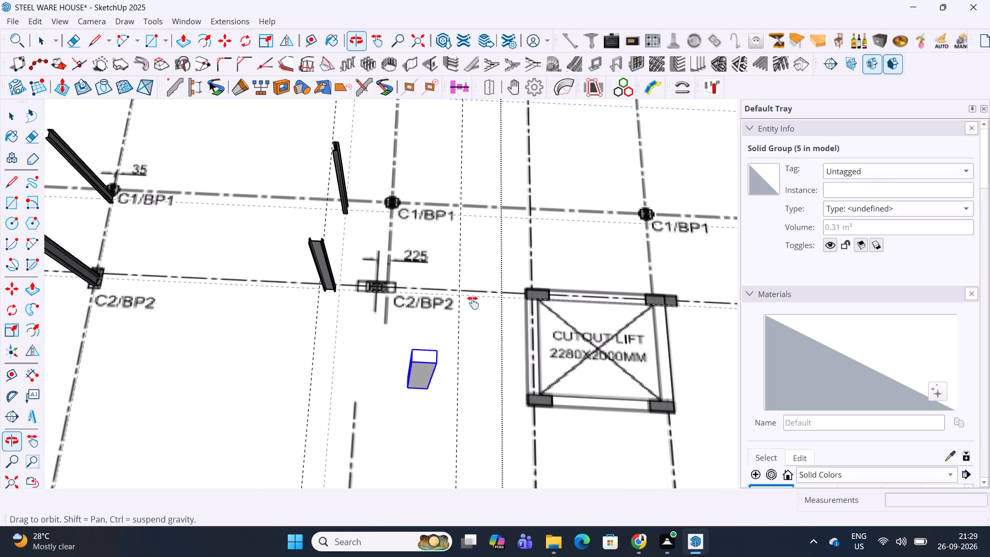
{"action": "middle_click_drag", "start_coordinate": [473, 303], "coordinate": [456, 209], "text": "shift"}
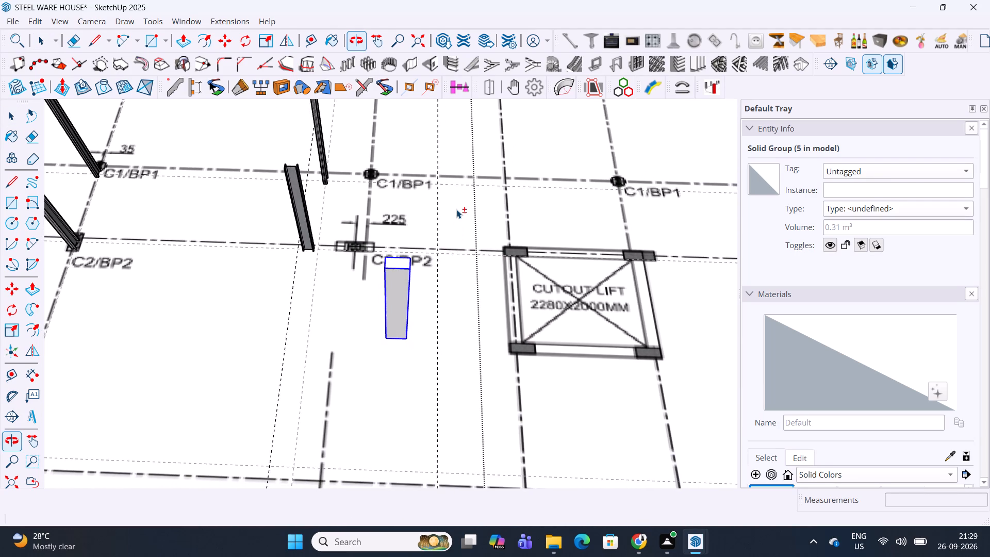
{"action": "scroll", "coordinate": [456, 209], "scroll_direction": "down", "scroll_amount": 4}
{"action": "scroll", "coordinate": [425, 284], "scroll_direction": "up", "scroll_amount": 3}
{"action": "middle_click_drag", "start_coordinate": [425, 278], "coordinate": [500, 287]}
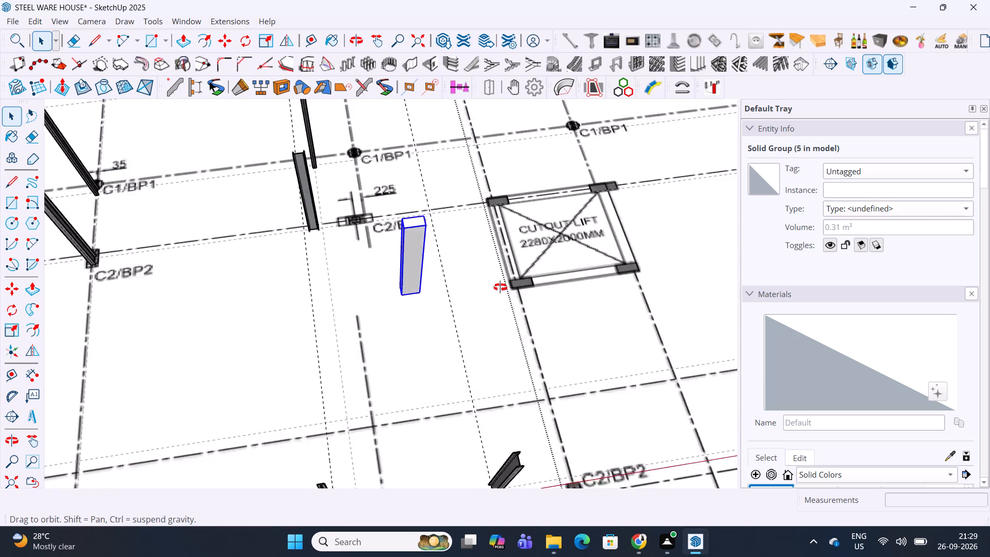
Move the copied rectangular column by its base onto the guide crossing grid row F, between the C2/BP2 mark and the lift cutout.
{"action": "middle_click_drag", "start_coordinate": [500, 287], "coordinate": [868, 184]}
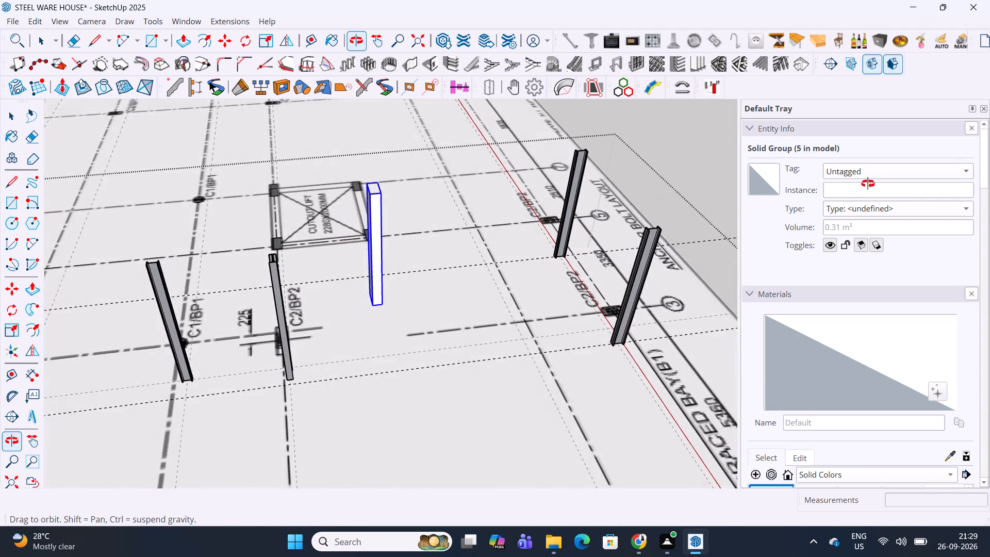
{"action": "middle_click_drag", "start_coordinate": [868, 184], "coordinate": [728, 241]}
{"action": "scroll", "coordinate": [403, 286], "scroll_direction": "up", "scroll_amount": 4}
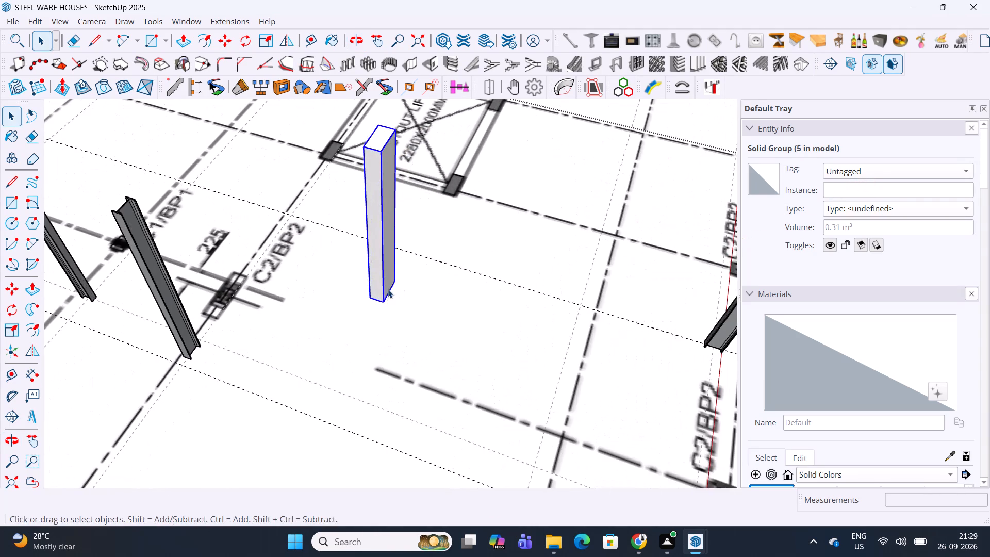
{"action": "key", "text": "m"}
{"action": "scroll", "coordinate": [373, 302], "scroll_direction": "up", "scroll_amount": 4}
{"action": "left_click", "coordinate": [378, 301]}
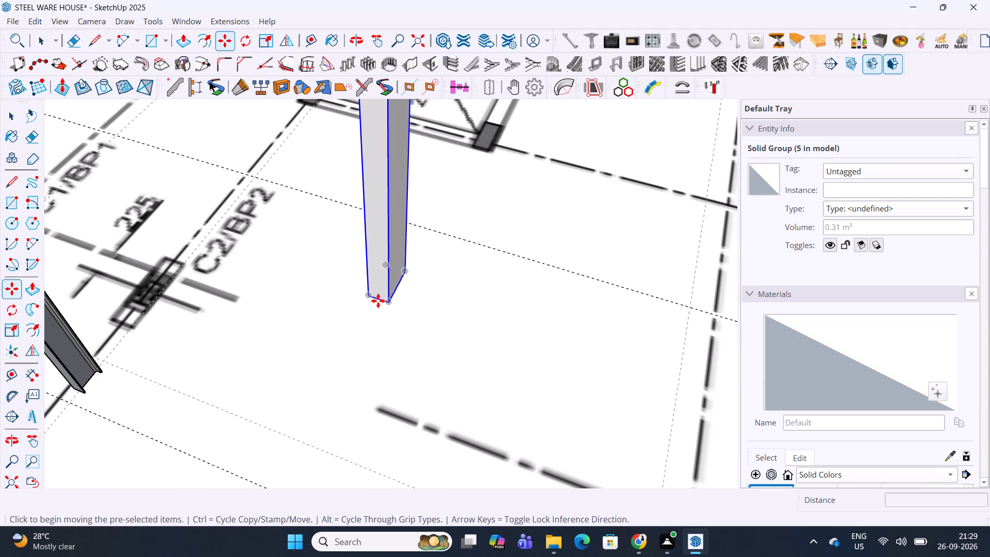
{"action": "scroll", "coordinate": [378, 300], "scroll_direction": "down", "scroll_amount": 5}
{"action": "scroll", "coordinate": [298, 218], "scroll_direction": "up", "scroll_amount": 4}
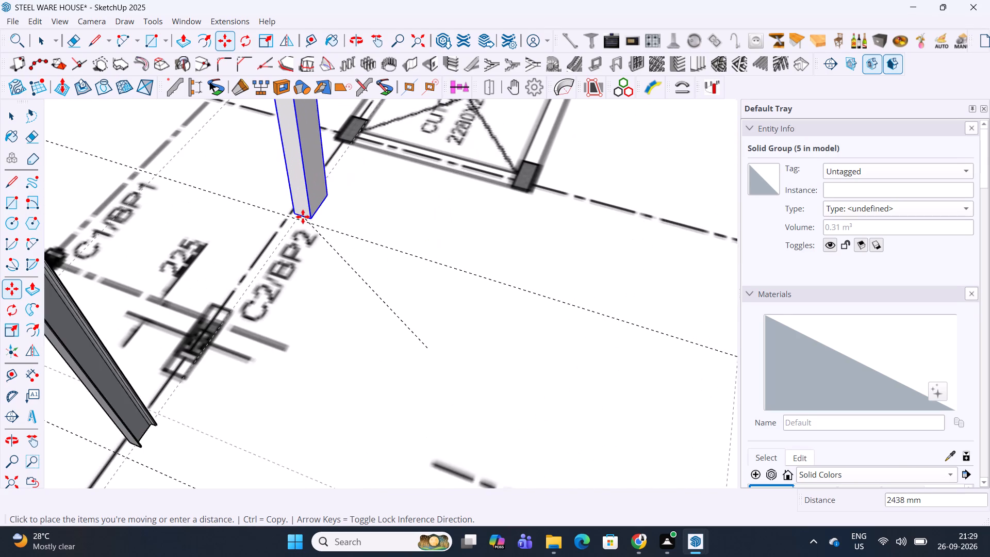
{"action": "scroll", "coordinate": [303, 217], "scroll_direction": "up", "scroll_amount": 2}
{"action": "left_click", "coordinate": [294, 218]}
Shift the rectangular column 4.5" along row F toward the C2/BP2 mark so it is centred on the crossing guide.
{"action": "scroll", "coordinate": [348, 234], "scroll_direction": "down", "scroll_amount": 10}
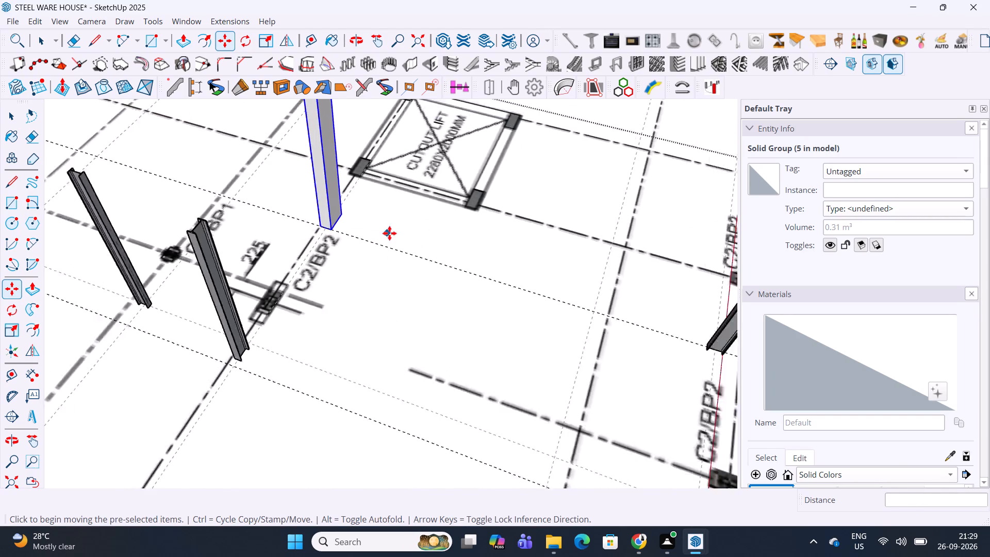
{"action": "scroll", "coordinate": [389, 233], "scroll_direction": "down", "scroll_amount": 2}
{"action": "middle_click_drag", "start_coordinate": [506, 244], "coordinate": [197, 262]}
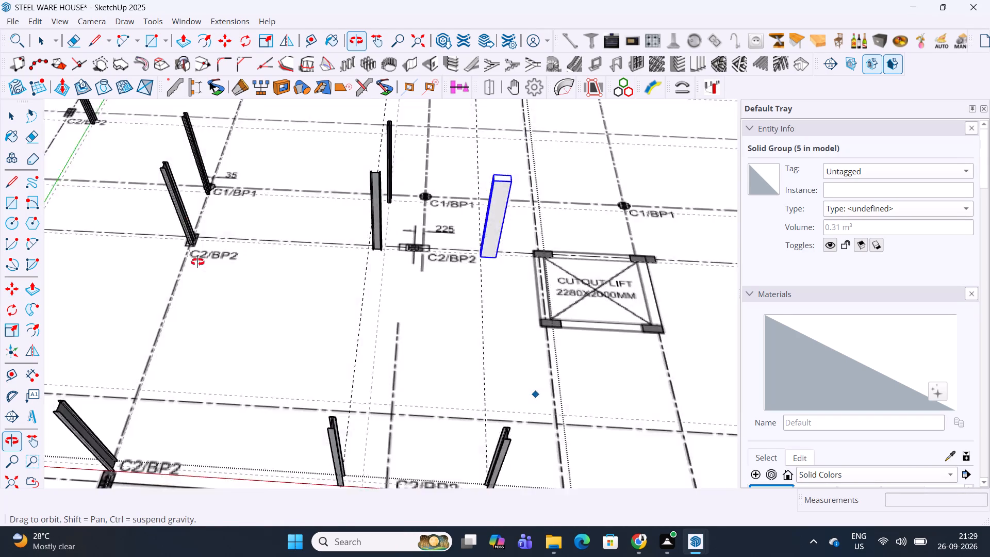
{"action": "middle_click_drag", "start_coordinate": [197, 262], "coordinate": [199, 353]}
{"action": "scroll", "coordinate": [498, 234], "scroll_direction": "up", "scroll_amount": 4}
{"action": "middle_click_drag", "start_coordinate": [515, 230], "coordinate": [410, 272], "text": "shift"}
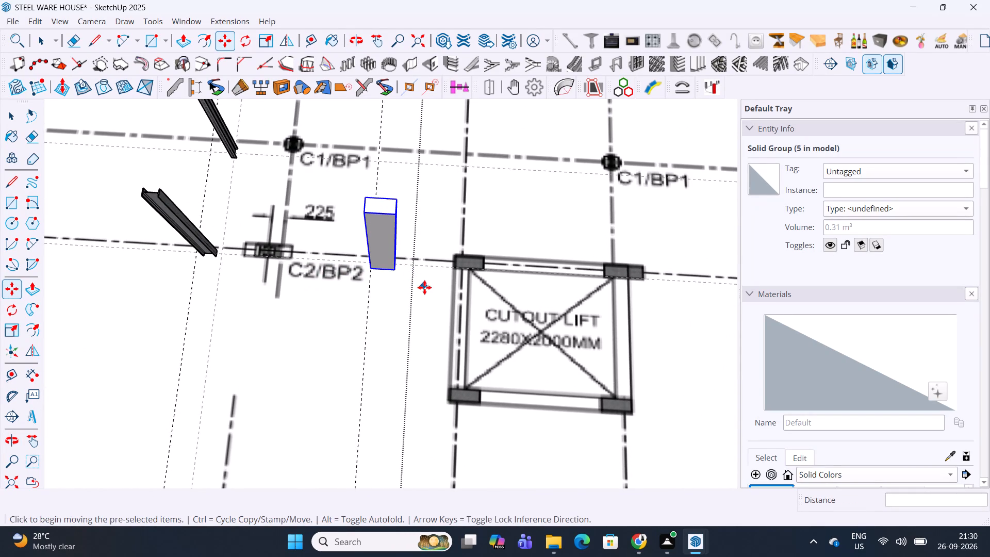
{"action": "left_click", "coordinate": [426, 287]}
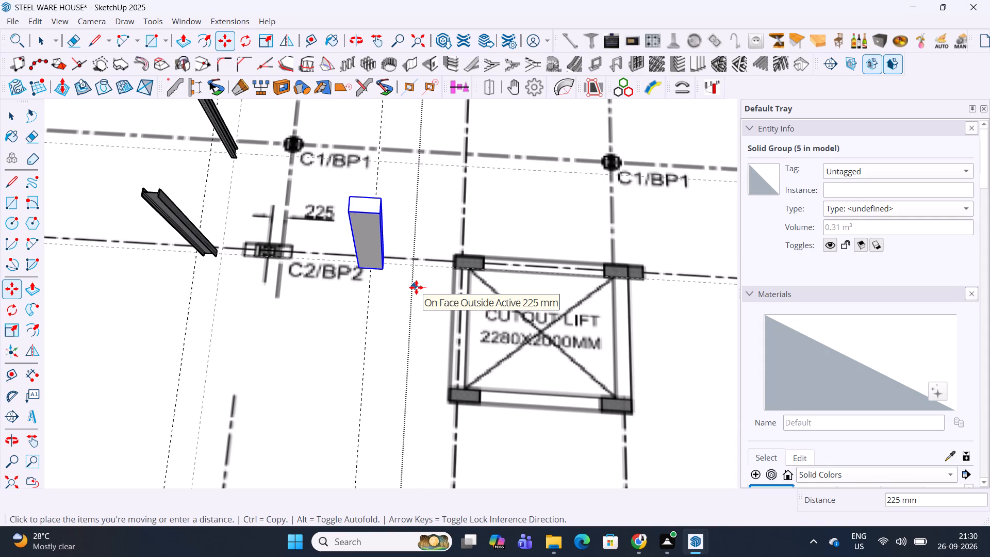
{"action": "type", "text": "4.5\""}
{"action": "key", "text": "Return"}
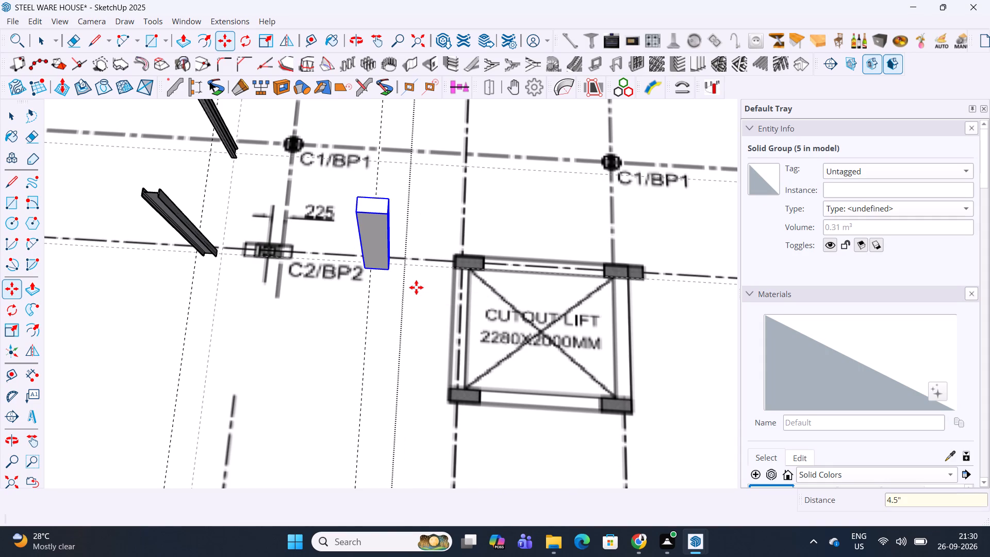
Create a parallel guide offset 2000 mm from the row F guide, running through the lower side of the lift cutout.
{"action": "middle_click_drag", "start_coordinate": [410, 255], "coordinate": [430, 291]}
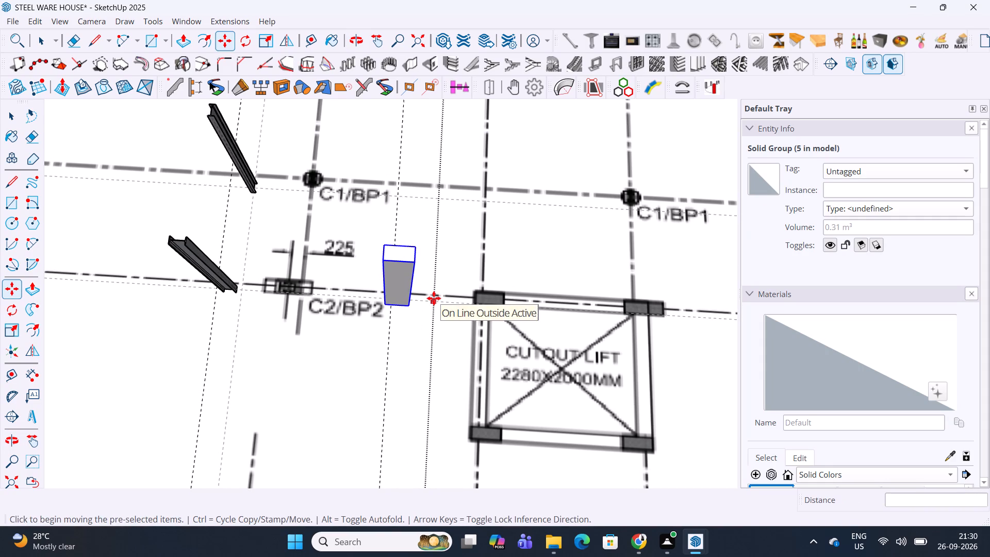
{"action": "middle_click_drag", "start_coordinate": [434, 298], "coordinate": [419, 290], "text": "shift"}
{"action": "scroll", "coordinate": [445, 274], "scroll_direction": "down", "scroll_amount": 4}
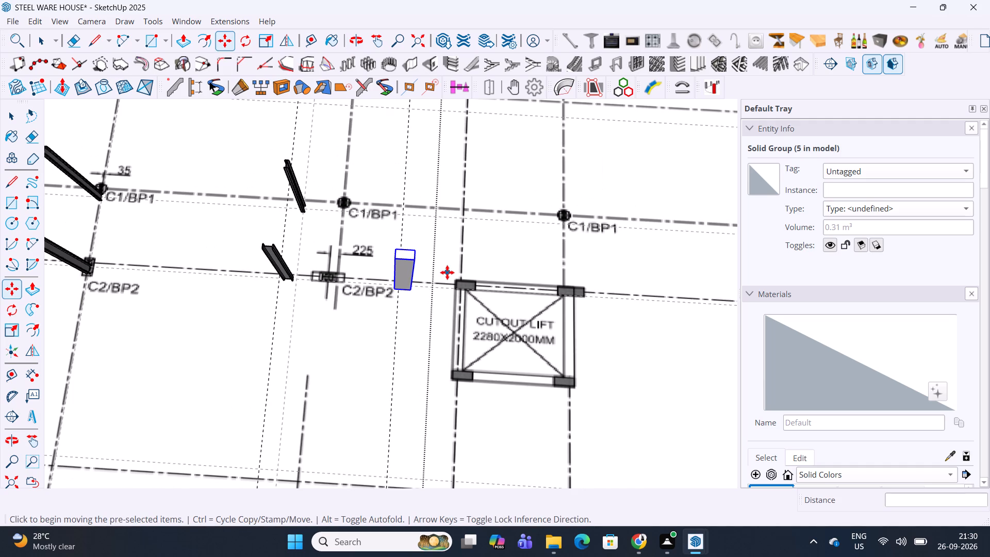
{"action": "scroll", "coordinate": [443, 277], "scroll_direction": "up", "scroll_amount": 4}
{"action": "middle_click_drag", "start_coordinate": [443, 280], "coordinate": [445, 246], "text": "shift"}
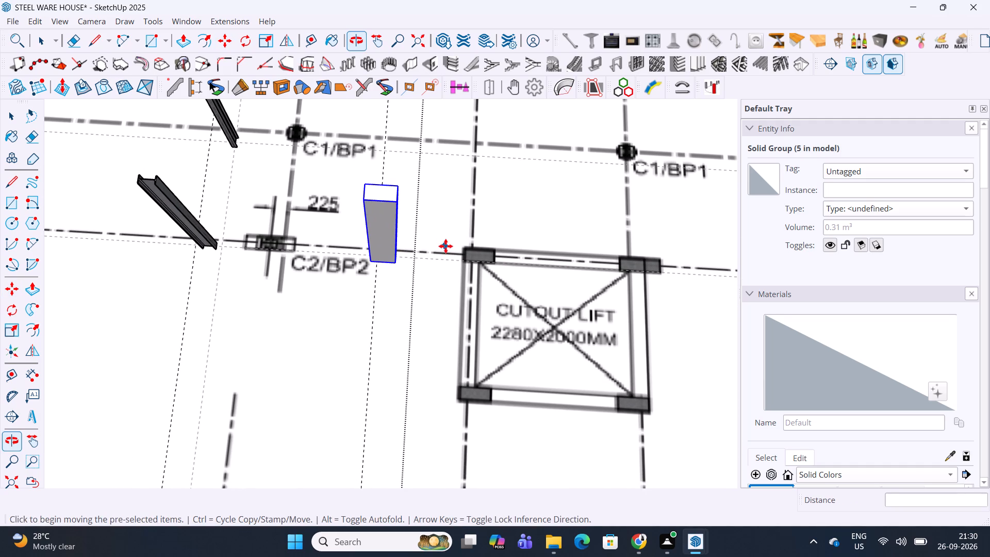
{"action": "key", "text": "t"}
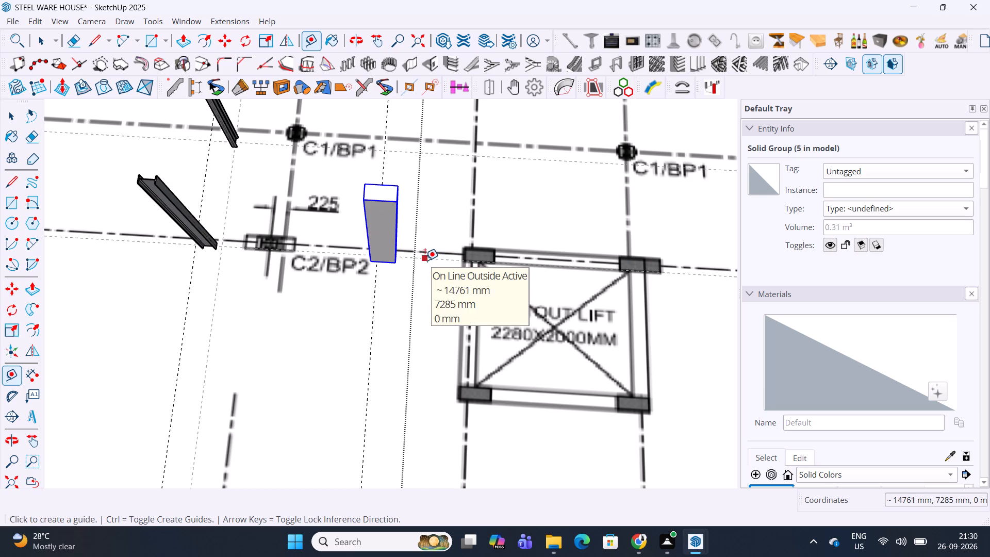
{"action": "left_click", "coordinate": [424, 259]}
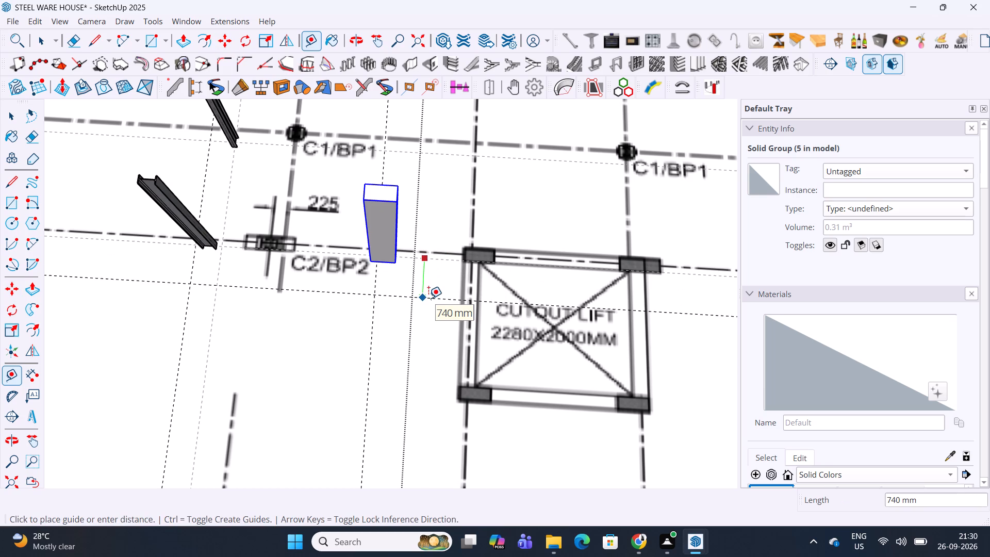
{"action": "type", "text": "20000"}
{"action": "key", "text": "BackSpace"}
{"action": "key", "text": "Return"}
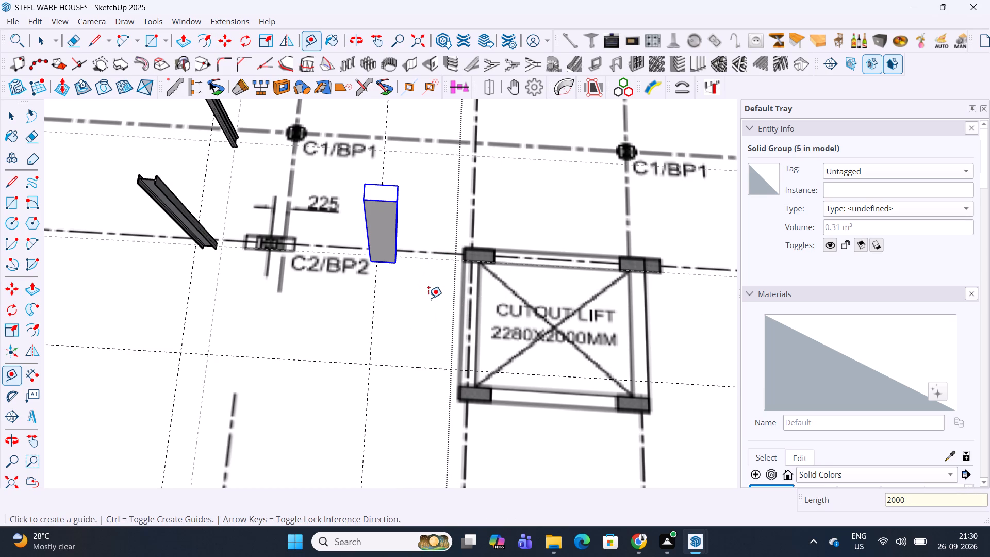
Copy the rectangular column about 2,164 mm from row F to the new guide intersection, and nudge the copy about 49 mm onto the guide.
{"action": "scroll", "coordinate": [433, 282], "scroll_direction": "down", "scroll_amount": 1}
{"action": "middle_click_drag", "start_coordinate": [399, 268], "coordinate": [576, 166]}
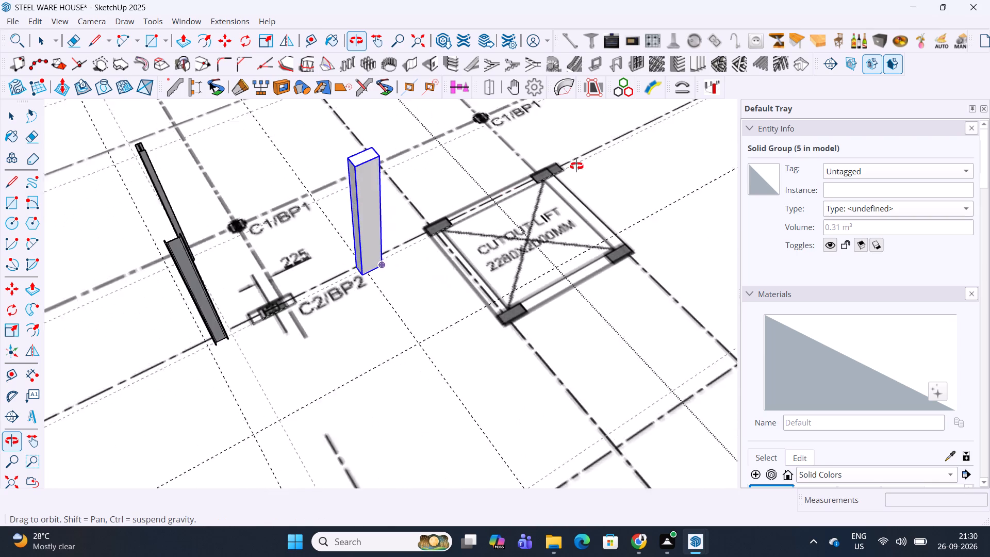
{"action": "middle_click_drag", "start_coordinate": [576, 166], "coordinate": [588, 160]}
{"action": "scroll", "coordinate": [347, 282], "scroll_direction": "up", "scroll_amount": 4}
{"action": "key", "text": "m"}
{"action": "left_click", "coordinate": [351, 265]}
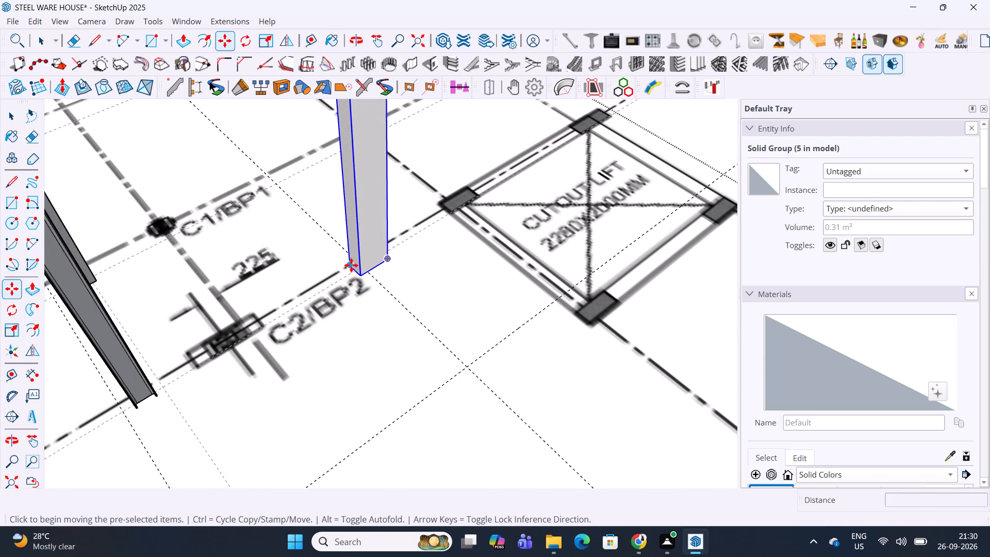
{"action": "left_click", "coordinate": [460, 378]}
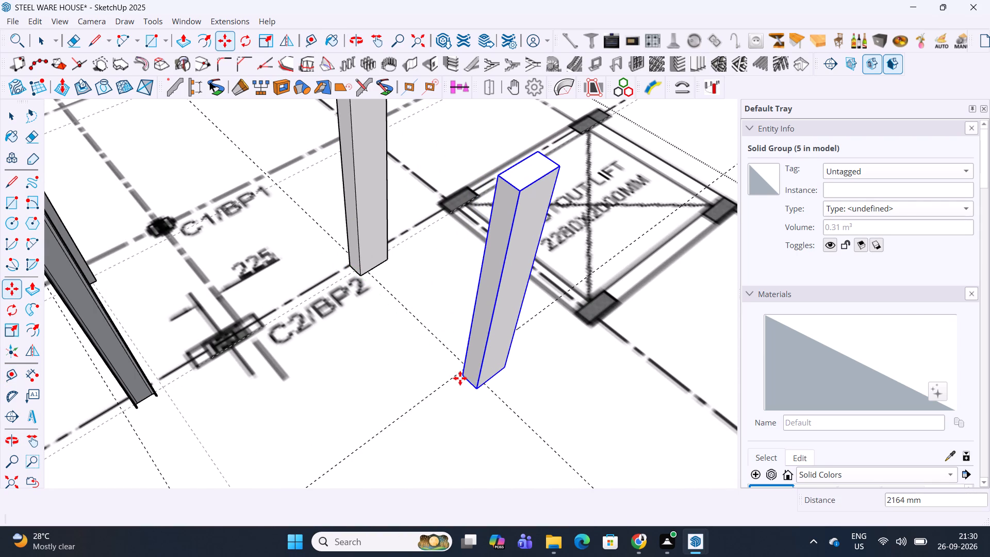
{"action": "scroll", "coordinate": [460, 378], "scroll_direction": "up", "scroll_amount": 9}
{"action": "left_click", "coordinate": [464, 369]}
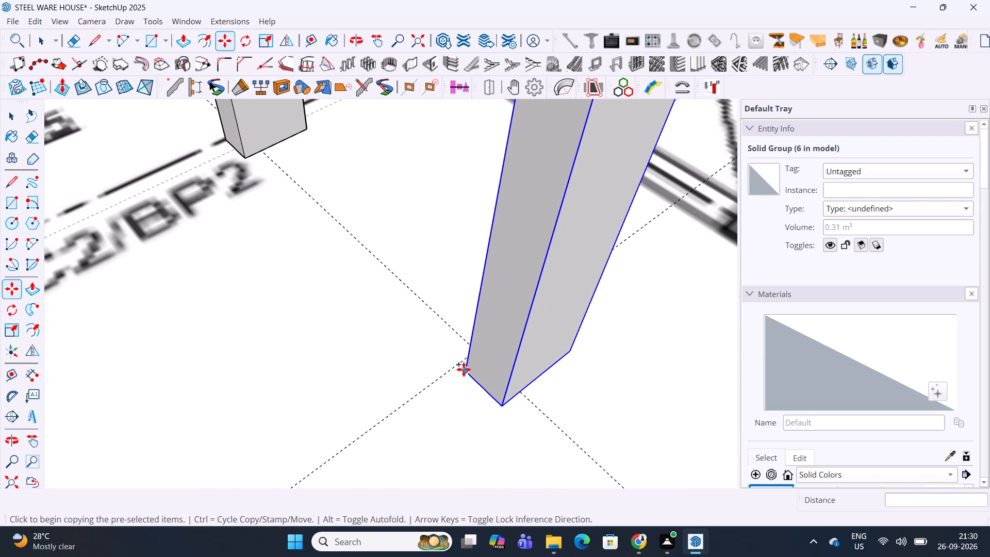
{"action": "left_click", "coordinate": [458, 366]}
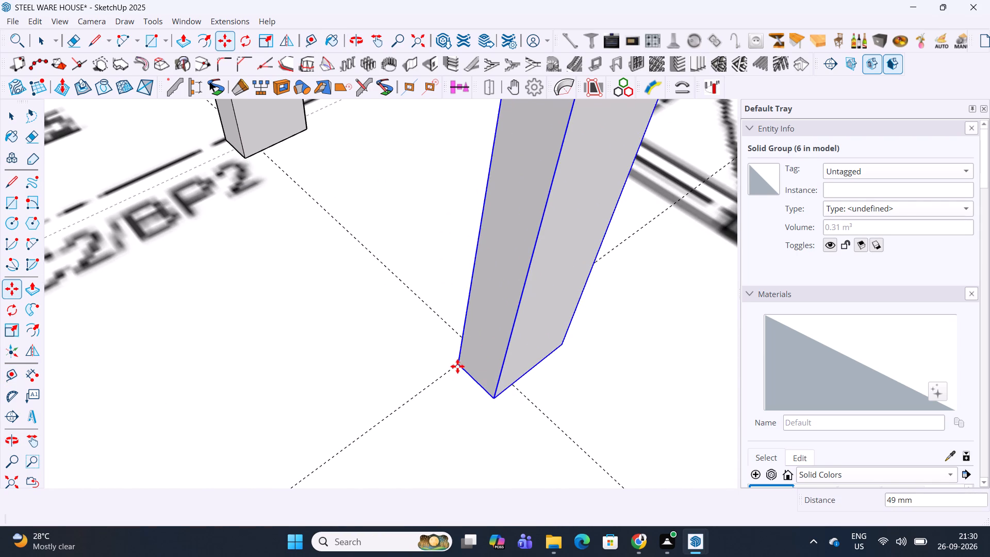
Examine the placed columns against the anchor bolt layout from above and from the side, including both new columns beside the lift cutout.
{"action": "scroll", "coordinate": [451, 368], "scroll_direction": "down", "scroll_amount": 19}
{"action": "middle_click_drag", "start_coordinate": [500, 359], "coordinate": [319, 325]}
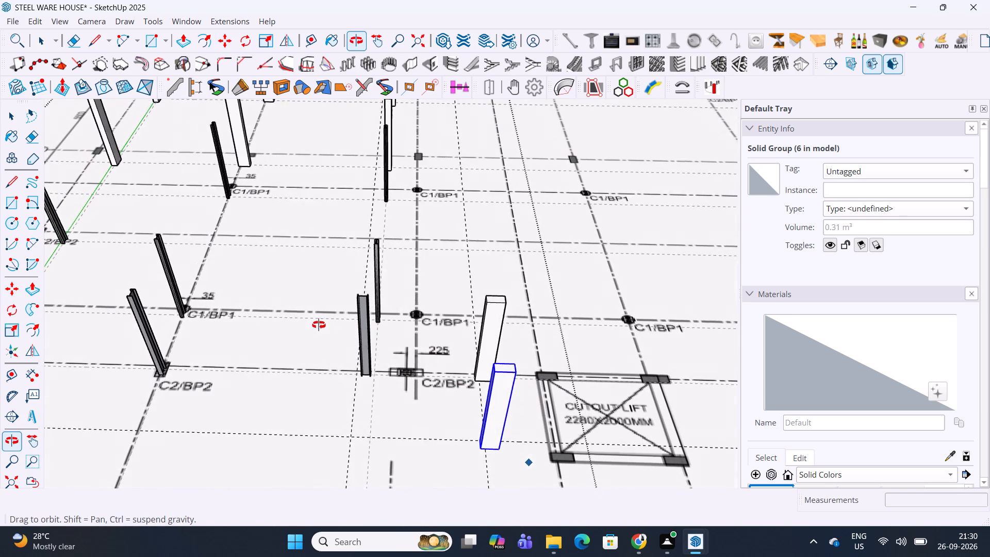
{"action": "middle_click_drag", "start_coordinate": [319, 325], "coordinate": [318, 325]}
{"action": "scroll", "coordinate": [500, 357], "scroll_direction": "down", "scroll_amount": 6}
{"action": "middle_click_drag", "start_coordinate": [513, 330], "coordinate": [521, 419]}
{"action": "middle_click_drag", "start_coordinate": [529, 417], "coordinate": [481, 414], "text": "shift"}
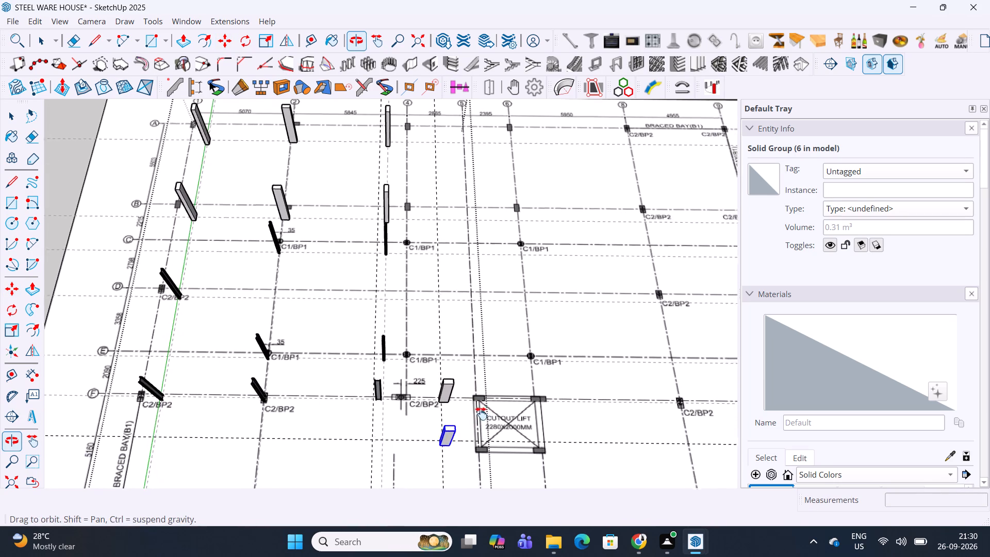
{"action": "middle_click_drag", "start_coordinate": [481, 414], "coordinate": [463, 432], "text": "shift"}
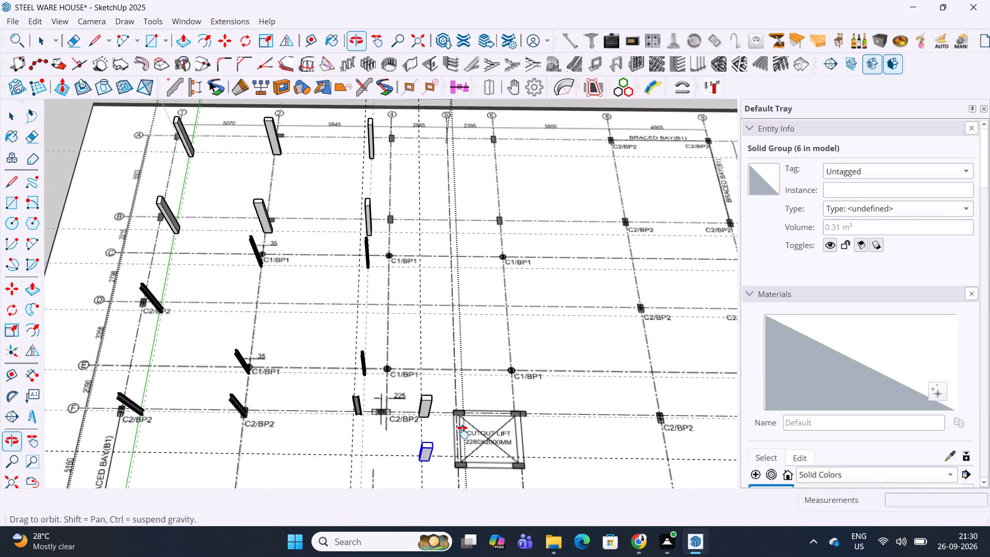
{"action": "middle_click_drag", "start_coordinate": [463, 432], "coordinate": [444, 431], "text": "shift"}
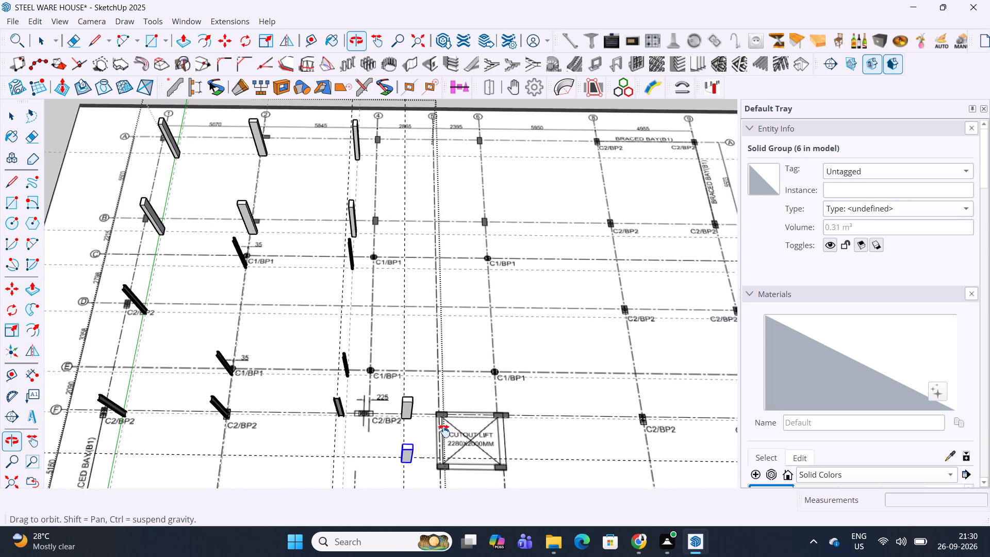
{"action": "middle_click_drag", "start_coordinate": [444, 431], "coordinate": [444, 486], "text": "shift"}
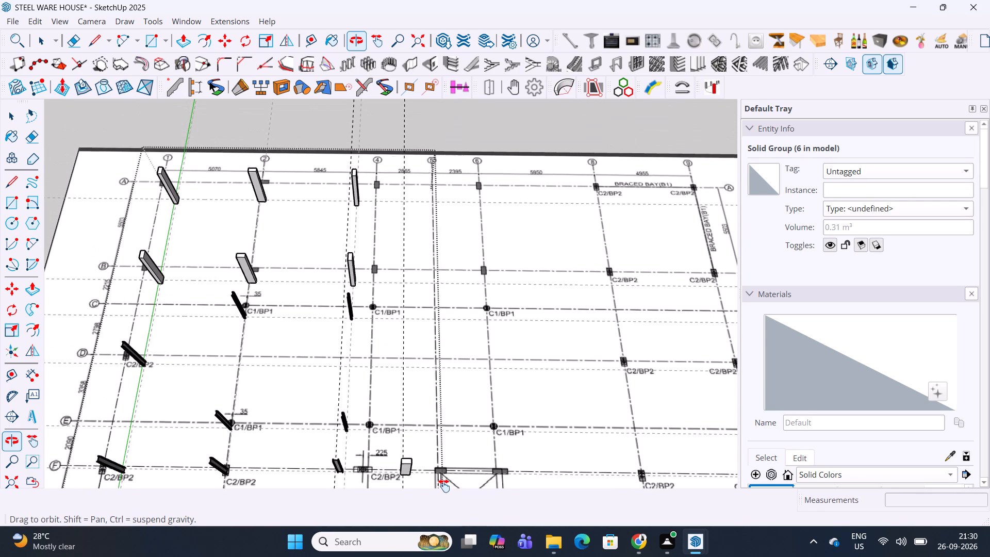
{"action": "middle_click_drag", "start_coordinate": [444, 486], "coordinate": [434, 441], "text": "shift"}
{"action": "scroll", "coordinate": [469, 342], "scroll_direction": "down", "scroll_amount": 4}
{"action": "middle_click_drag", "start_coordinate": [452, 368], "coordinate": [448, 355]}
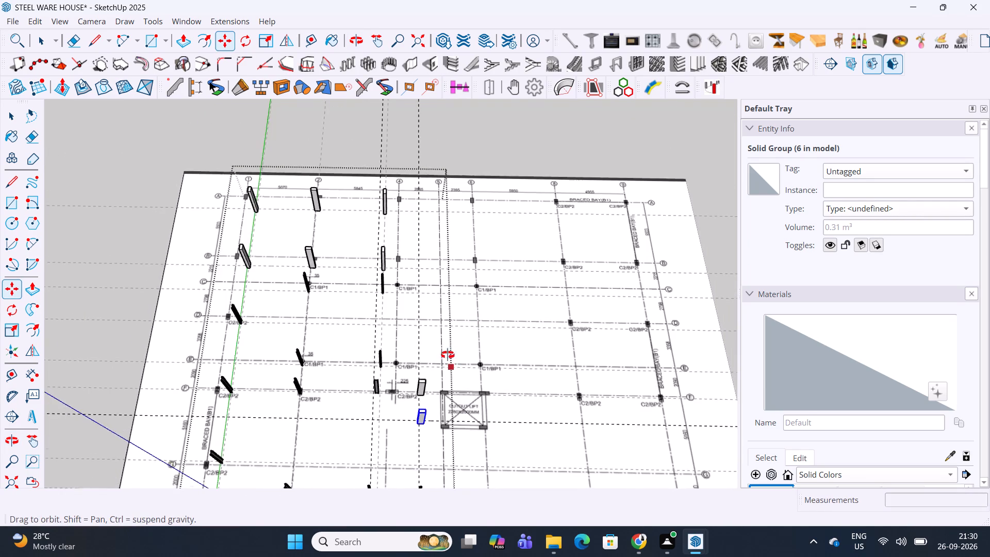
{"action": "middle_click_drag", "start_coordinate": [448, 355], "coordinate": [482, 130]}
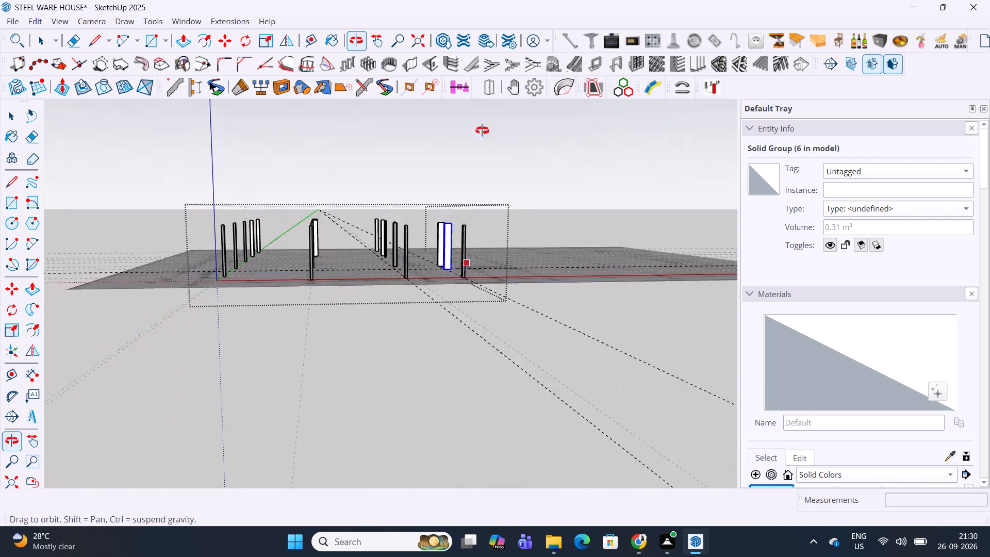
{"action": "middle_click_drag", "start_coordinate": [482, 130], "coordinate": [451, 316]}
{"action": "scroll", "coordinate": [470, 266], "scroll_direction": "down", "scroll_amount": 1}
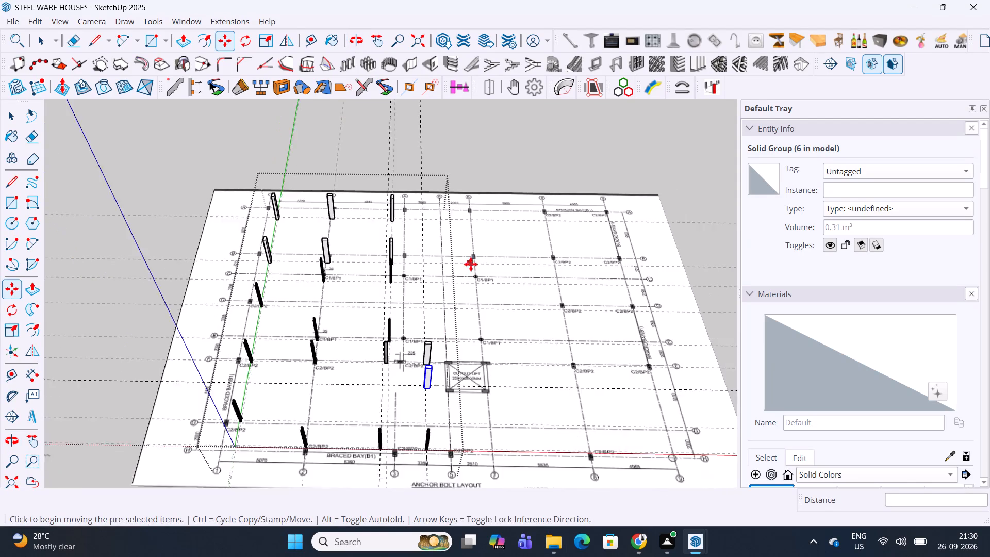
{"action": "scroll", "coordinate": [471, 264], "scroll_direction": "down", "scroll_amount": 3}
{"action": "middle_click_drag", "start_coordinate": [472, 259], "coordinate": [444, 323], "text": "shift"}
{"action": "middle_click_drag", "start_coordinate": [447, 282], "coordinate": [456, 211]}
{"action": "middle_click_drag", "start_coordinate": [446, 237], "coordinate": [440, 209]}
Explode the group that contains all the columns and guide lines.
{"action": "scroll", "coordinate": [421, 416], "scroll_direction": "up", "scroll_amount": 4}
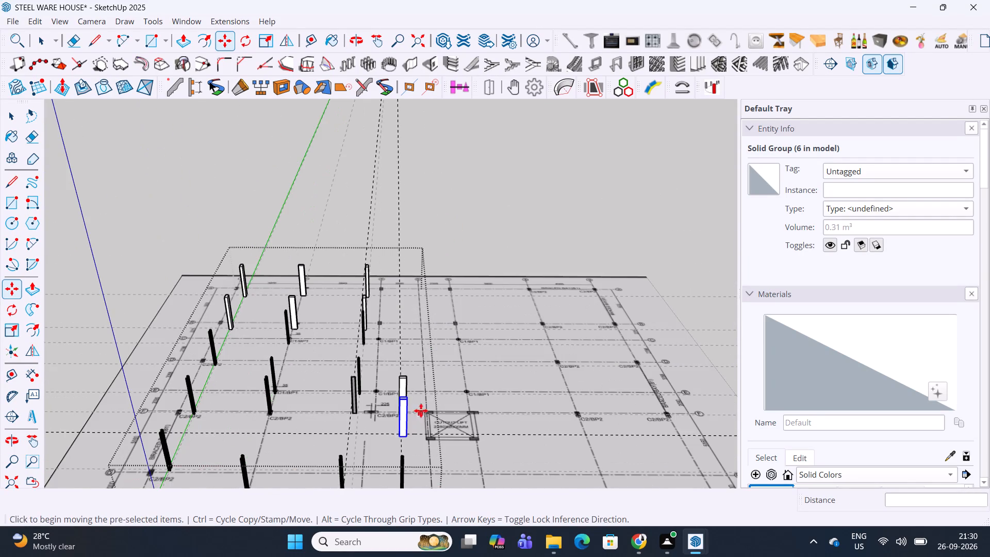
{"action": "scroll", "coordinate": [431, 356], "scroll_direction": "down", "scroll_amount": 2}
{"action": "scroll", "coordinate": [409, 404], "scroll_direction": "up", "scroll_amount": 4}
{"action": "key", "text": "space"}
{"action": "key", "text": "Escape"}
{"action": "left_click", "coordinate": [409, 392]}
{"action": "right_click", "coordinate": [409, 392]}
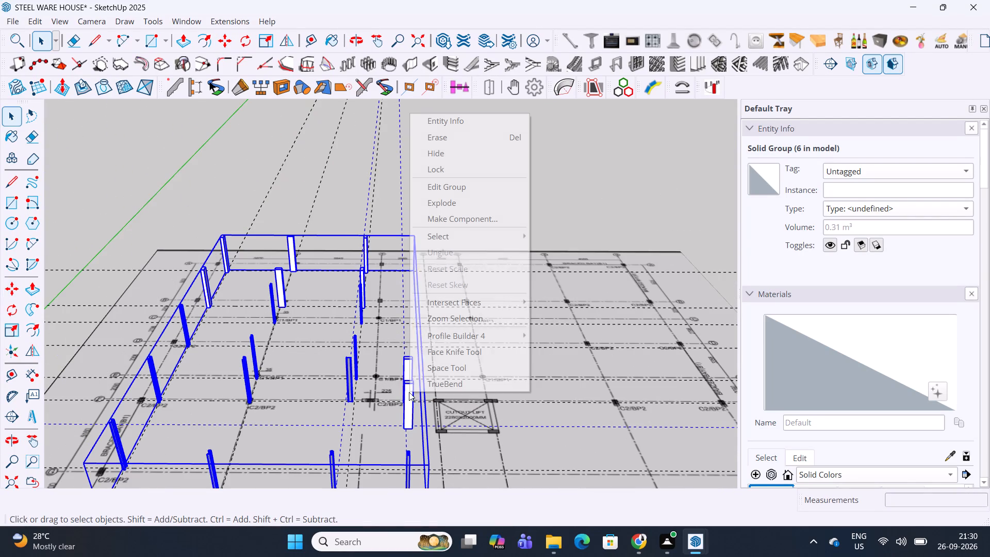
{"action": "left_click", "coordinate": [442, 206]}
Remove the three guide lines from the selection and group only the columns together.
{"action": "left_click_drag", "start_coordinate": [442, 171], "coordinate": [365, 196], "text": "shift"}
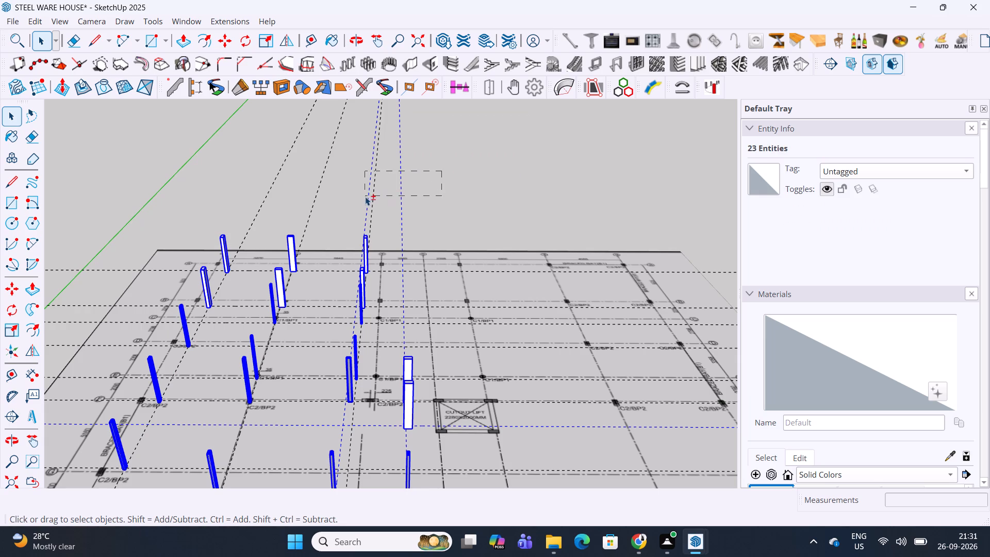
{"action": "left_click_drag", "start_coordinate": [365, 196], "coordinate": [361, 196], "text": "shift"}
{"action": "left_click", "coordinate": [373, 193], "text": "shift"}
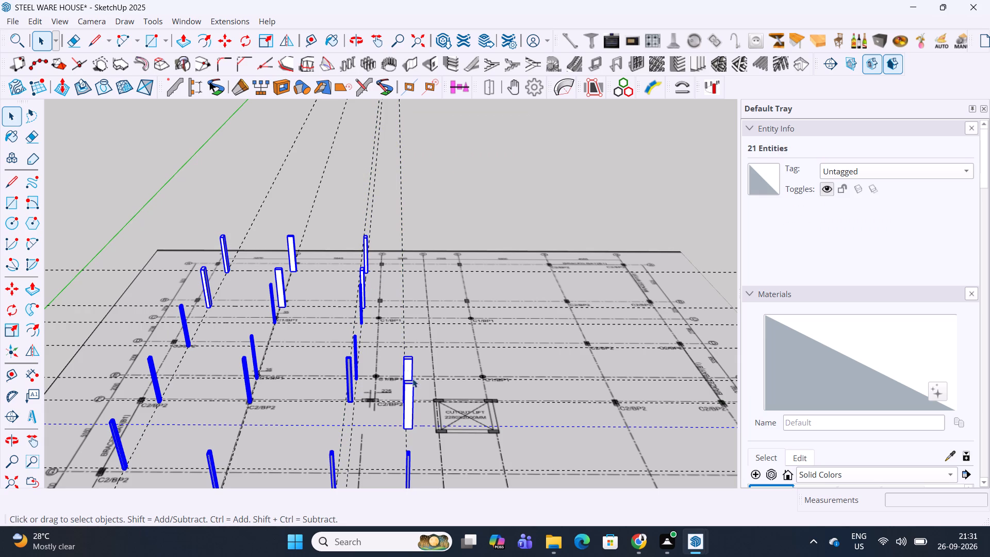
{"action": "scroll", "coordinate": [401, 354], "scroll_direction": "down", "scroll_amount": 5}
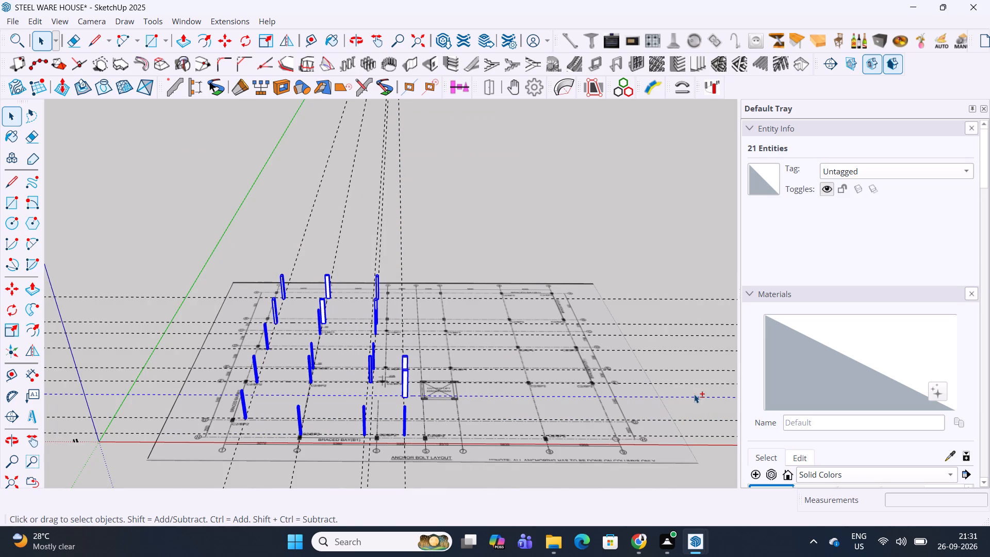
{"action": "left_click_drag", "start_coordinate": [694, 394], "coordinate": [689, 403], "text": "shift"}
{"action": "scroll", "coordinate": [421, 388], "scroll_direction": "up", "scroll_amount": 9}
{"action": "right_click", "coordinate": [400, 351]}
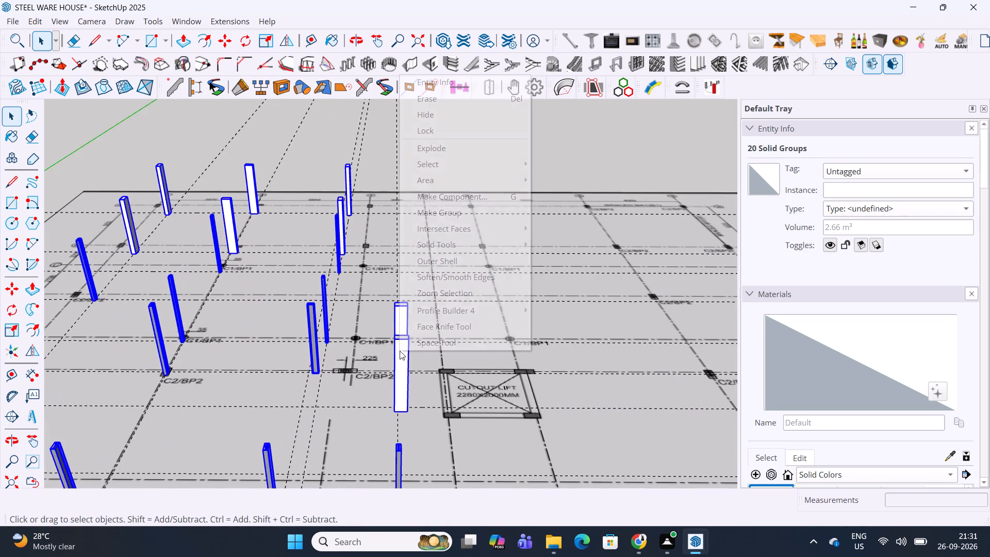
{"action": "left_click", "coordinate": [448, 215]}
{"action": "left_click", "coordinate": [476, 142]}
{"action": "scroll", "coordinate": [476, 142], "scroll_direction": "down", "scroll_amount": 4}
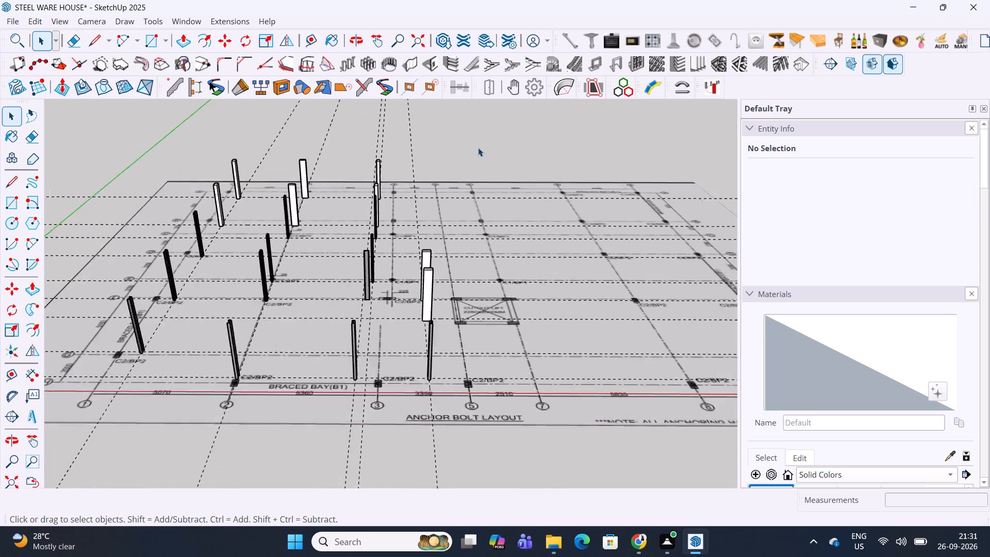
Examine the anchor bolt layout around the lift cutout and along rows A to H, comparing it with the placed columns.
{"action": "scroll", "coordinate": [478, 148], "scroll_direction": "down", "scroll_amount": 1}
{"action": "middle_click_drag", "start_coordinate": [482, 169], "coordinate": [472, 337]}
{"action": "middle_click_drag", "start_coordinate": [482, 350], "coordinate": [460, 296], "text": "shift"}
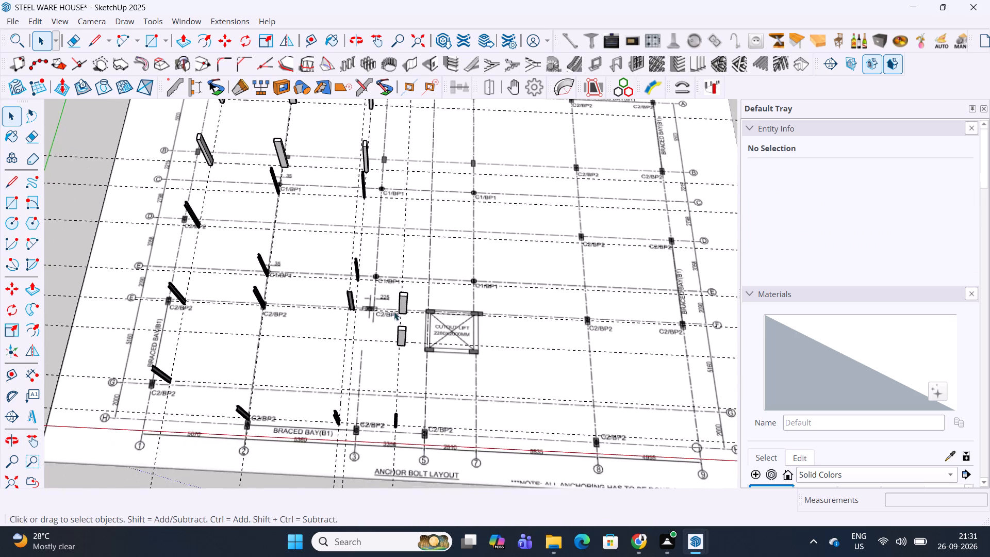
{"action": "scroll", "coordinate": [395, 313], "scroll_direction": "up", "scroll_amount": 4}
{"action": "middle_click_drag", "start_coordinate": [473, 297], "coordinate": [464, 239], "text": "shift"}
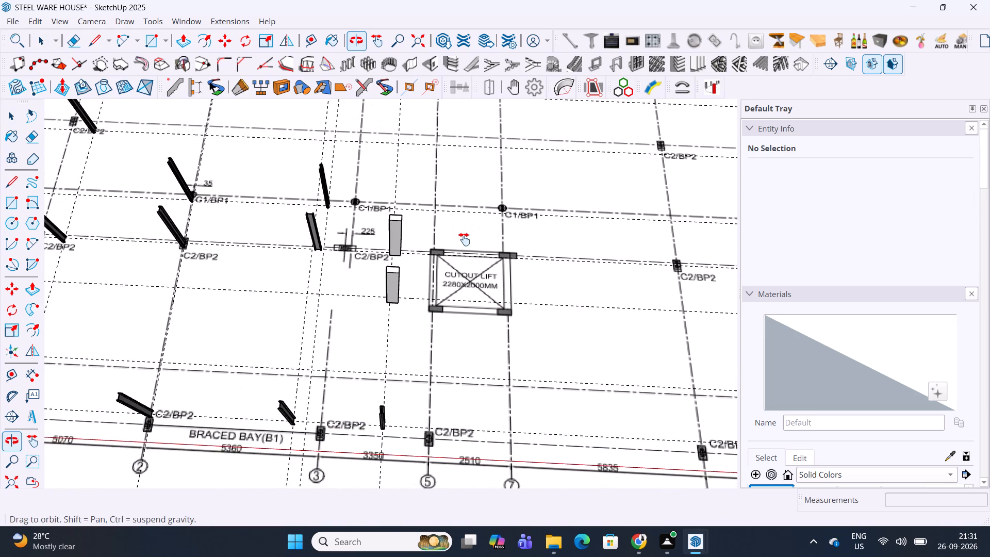
{"action": "middle_click_drag", "start_coordinate": [464, 239], "coordinate": [472, 236], "text": "shift"}
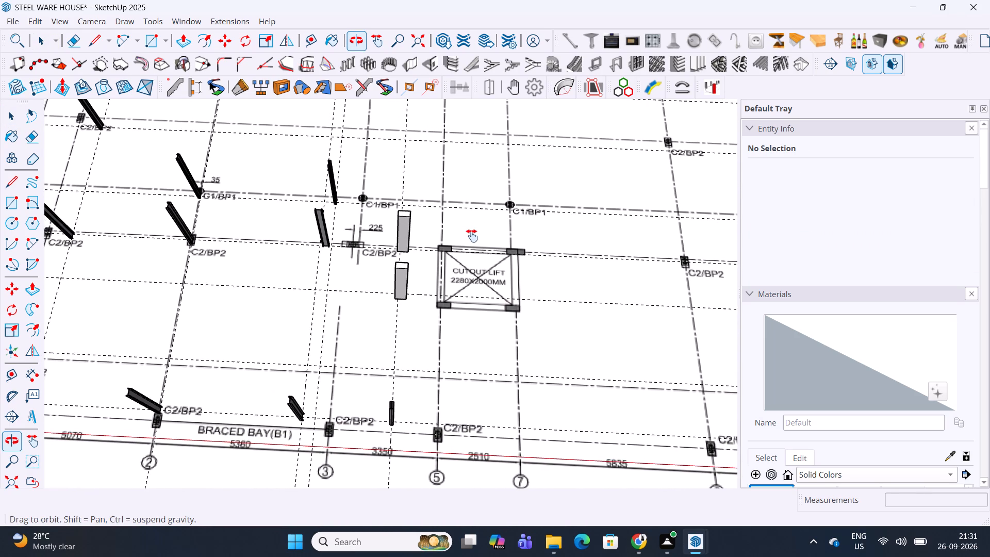
{"action": "middle_click_drag", "start_coordinate": [472, 236], "coordinate": [464, 237], "text": "shift"}
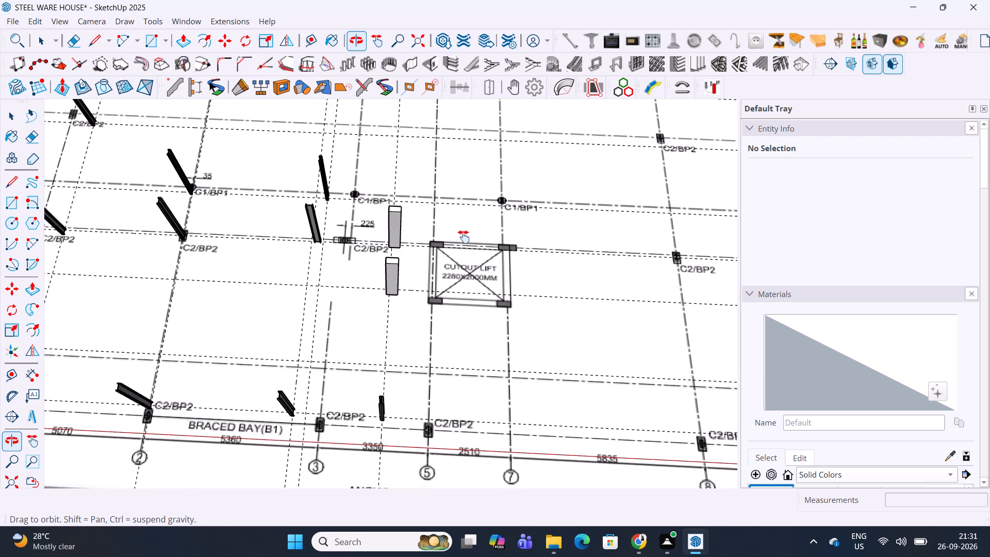
{"action": "middle_click_drag", "start_coordinate": [464, 237], "coordinate": [472, 424], "text": "shift"}
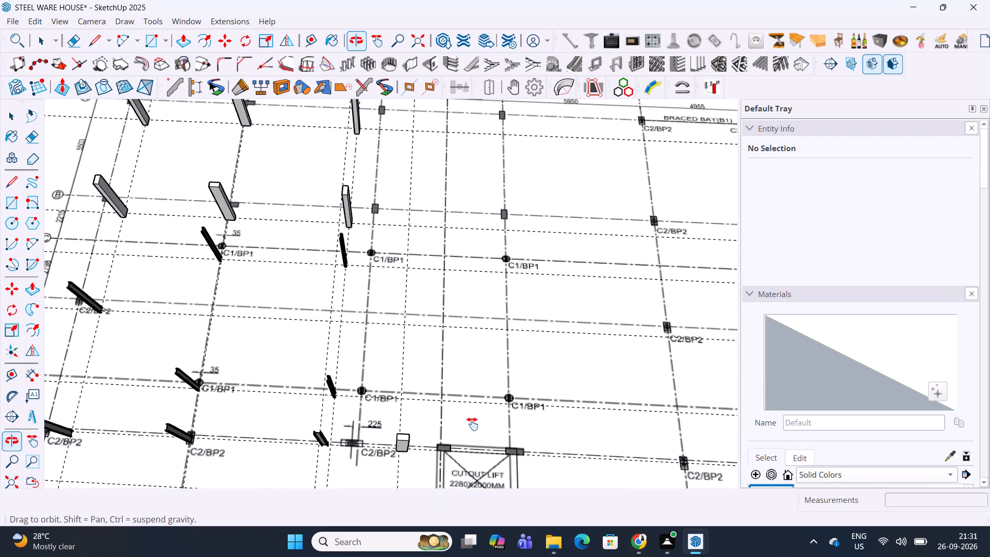
{"action": "middle_click_drag", "start_coordinate": [472, 424], "coordinate": [470, 453], "text": "shift"}
{"action": "scroll", "coordinate": [467, 168], "scroll_direction": "down", "scroll_amount": 2}
{"action": "middle_click_drag", "start_coordinate": [466, 168], "coordinate": [442, 201]}
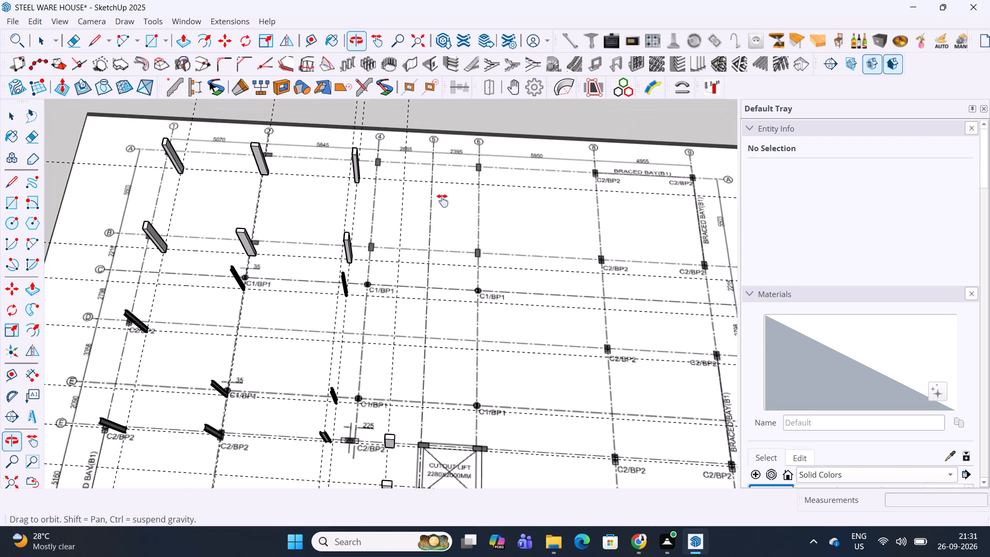
{"action": "middle_click_drag", "start_coordinate": [442, 201], "coordinate": [424, 187]}
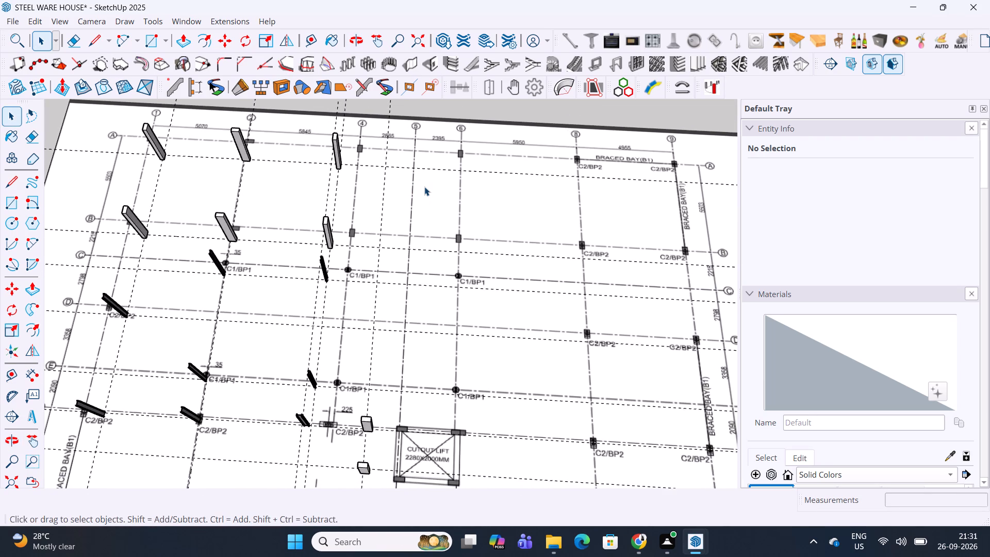
Move the anchor bolt layout image about 39,400 mm along the red axis, clear of the columns and guides, and deselect it.
{"action": "scroll", "coordinate": [424, 187], "scroll_direction": "down", "scroll_amount": 6}
{"action": "left_click", "coordinate": [477, 190]}
{"action": "key", "text": "m"}
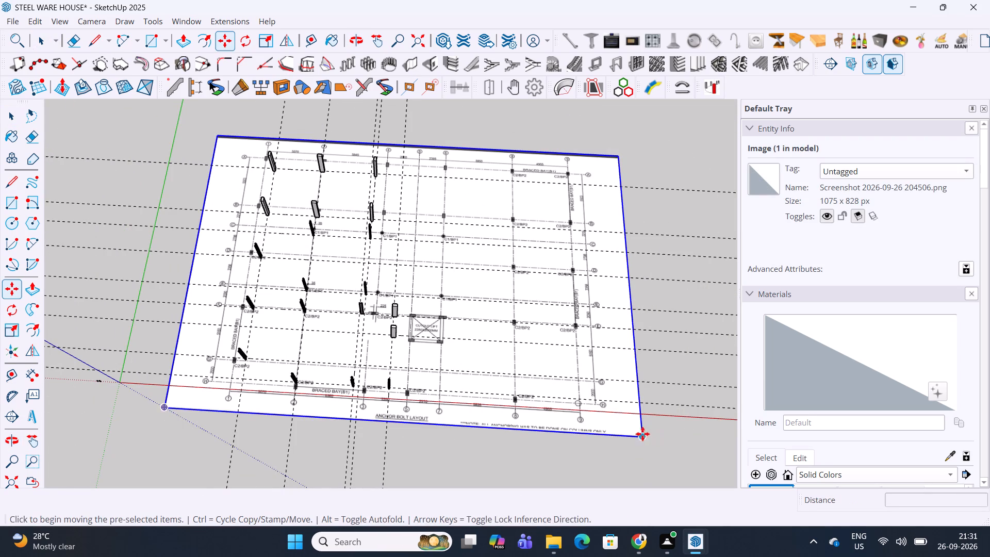
{"action": "left_click", "coordinate": [641, 436]}
{"action": "middle_click_drag", "start_coordinate": [294, 345], "coordinate": [500, 336]}
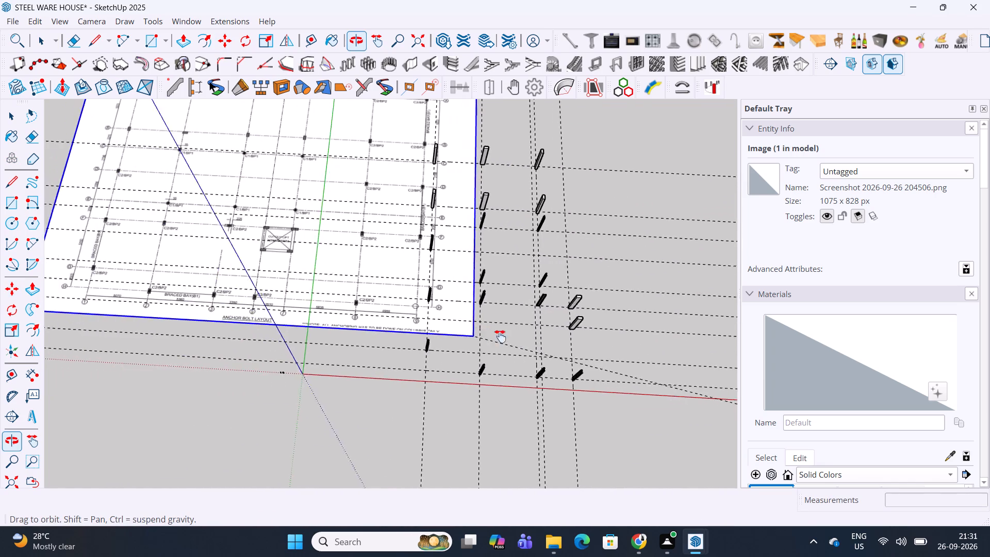
{"action": "middle_click_drag", "start_coordinate": [500, 336], "coordinate": [576, 325]}
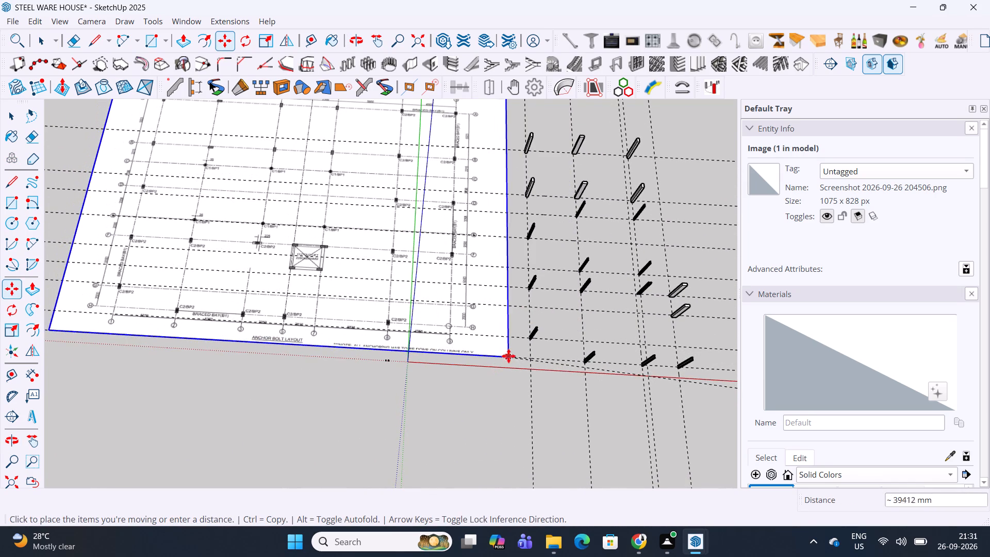
{"action": "left_click", "coordinate": [511, 355]}
{"action": "middle_click_drag", "start_coordinate": [536, 306], "coordinate": [393, 275], "text": "shift"}
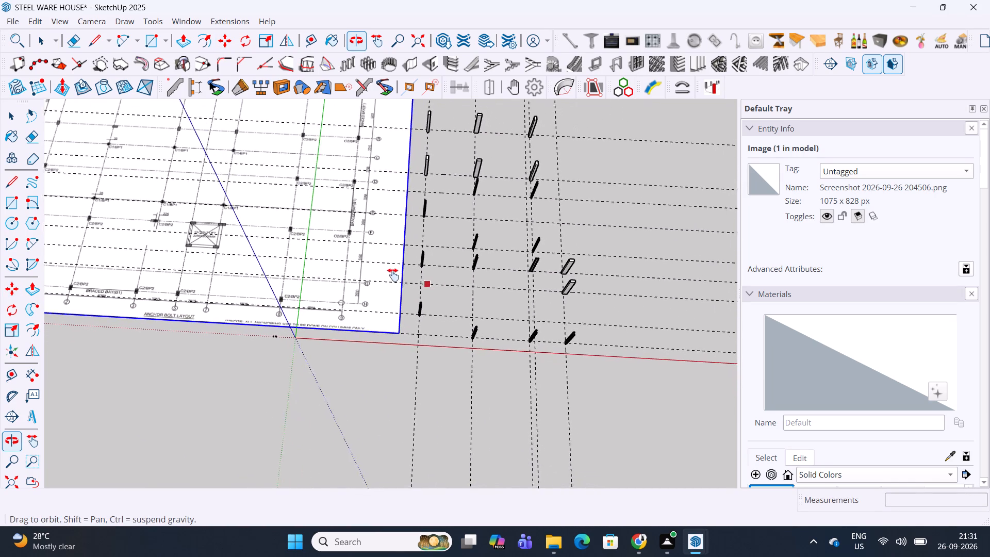
{"action": "middle_click_drag", "start_coordinate": [393, 275], "coordinate": [351, 332], "text": "shift"}
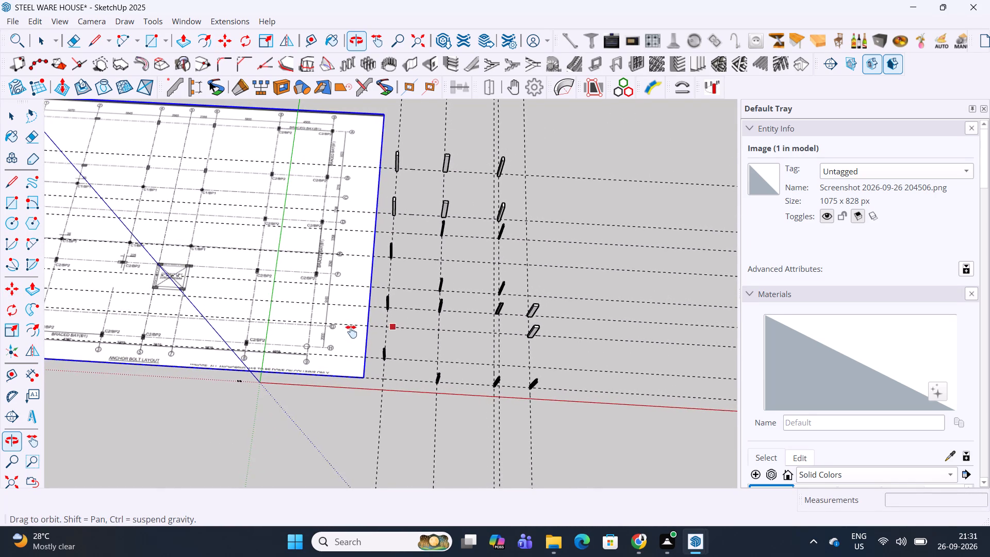
{"action": "middle_click_drag", "start_coordinate": [351, 332], "coordinate": [339, 356], "text": "shift"}
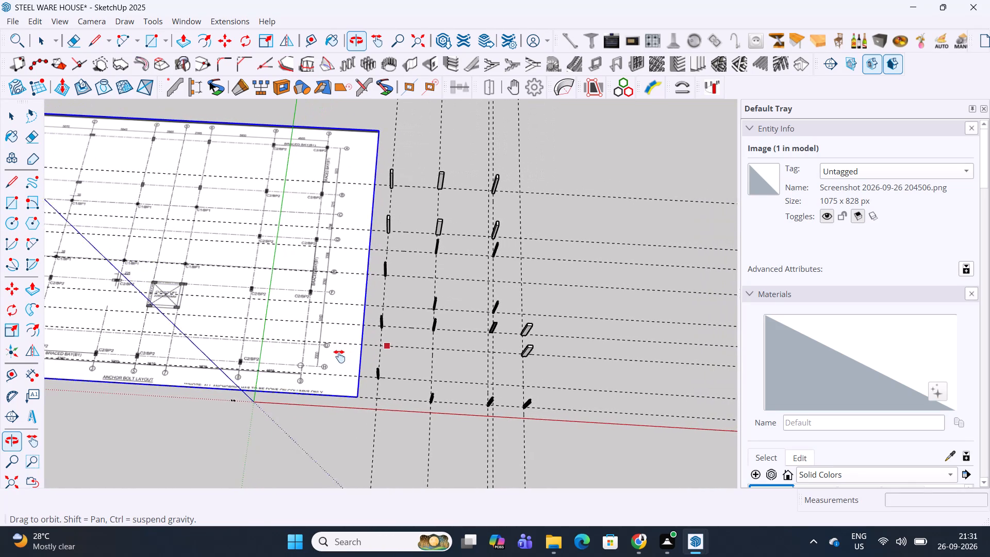
{"action": "middle_click_drag", "start_coordinate": [339, 356], "coordinate": [327, 356], "text": "shift"}
{"action": "key", "text": "space"}
{"action": "left_click", "coordinate": [545, 436]}
{"action": "scroll", "coordinate": [391, 187], "scroll_direction": "up", "scroll_amount": 6}
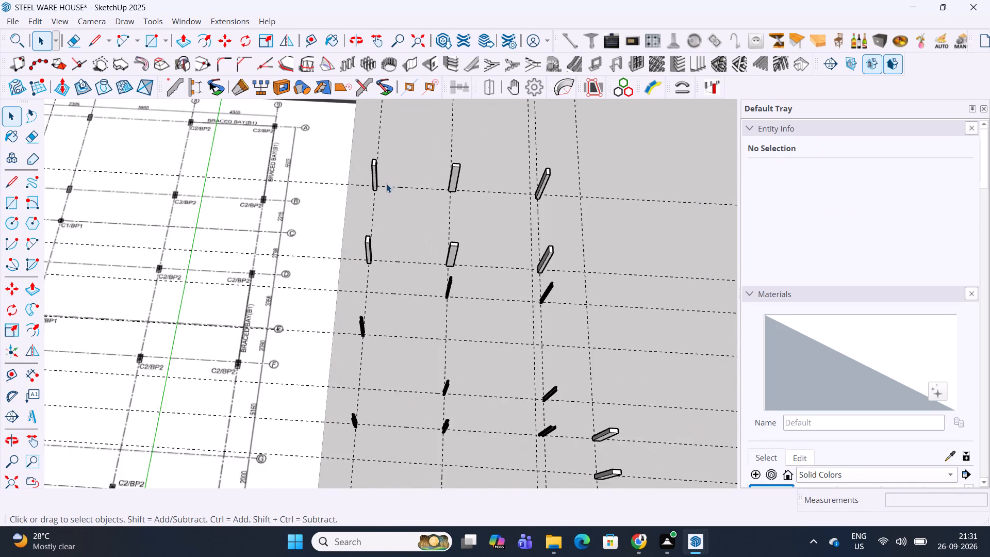
Draw a rectangle about 39115 mm by 27208 mm on the ground, covering the column layout beside the plan drawing.
{"action": "scroll", "coordinate": [386, 184], "scroll_direction": "up", "scroll_amount": 3}
{"action": "scroll", "coordinate": [383, 183], "scroll_direction": "down", "scroll_amount": 3}
{"action": "key", "text": "r"}
{"action": "left_click", "coordinate": [381, 130]}
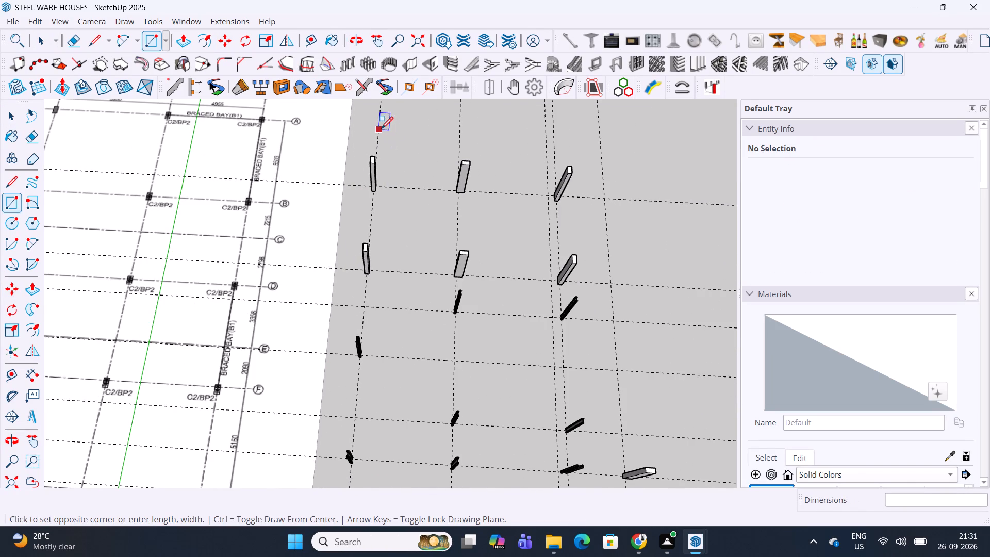
{"action": "scroll", "coordinate": [381, 130], "scroll_direction": "down", "scroll_amount": 11}
{"action": "left_click", "coordinate": [663, 335]}
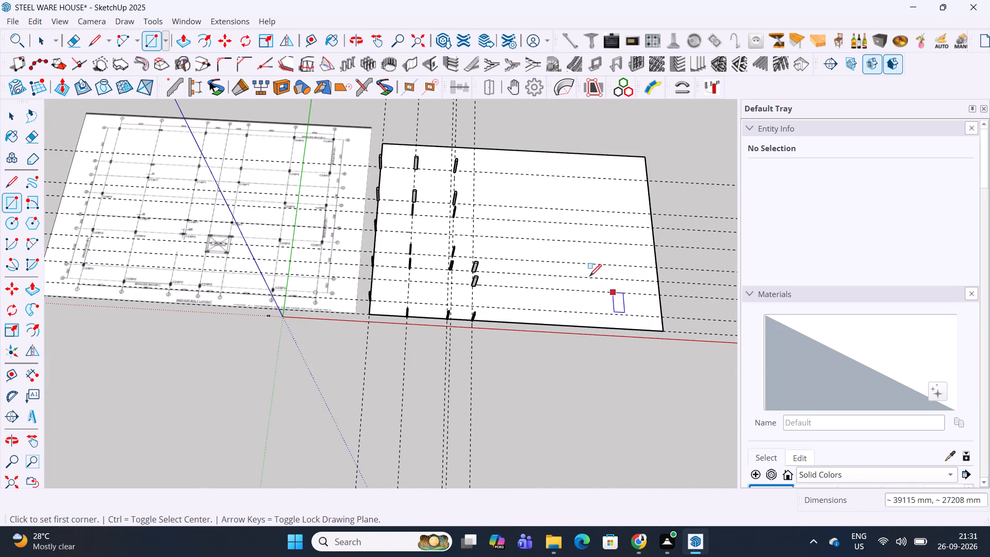
Extrude the rectangle downward about 1551 mm with Push/Pull, forming a base slab beneath the columns.
{"action": "middle_click_drag", "start_coordinate": [584, 274], "coordinate": [647, 198], "text": "shift"}
{"action": "scroll", "coordinate": [433, 332], "scroll_direction": "up", "scroll_amount": 3}
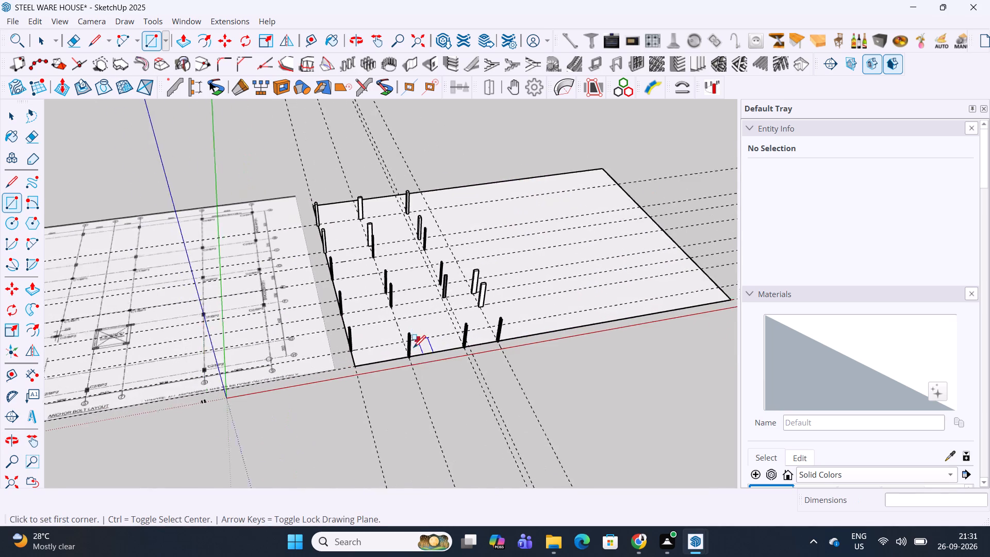
{"action": "scroll", "coordinate": [414, 349], "scroll_direction": "up", "scroll_amount": 2}
{"action": "key", "text": "p"}
{"action": "left_click", "coordinate": [377, 350]}
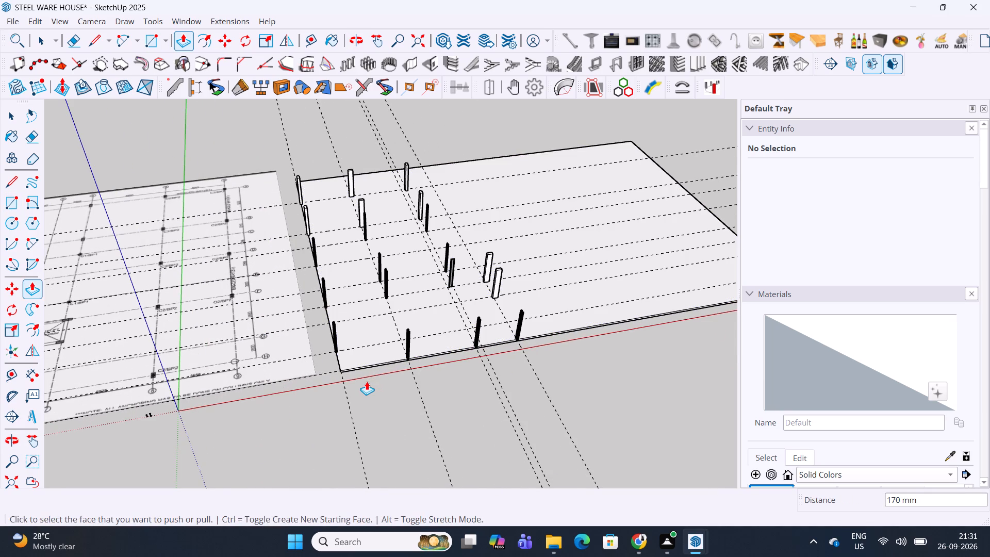
{"action": "key", "text": "ctrl+z"}
{"action": "left_click", "coordinate": [366, 359]}
{"action": "left_click", "coordinate": [364, 373]}
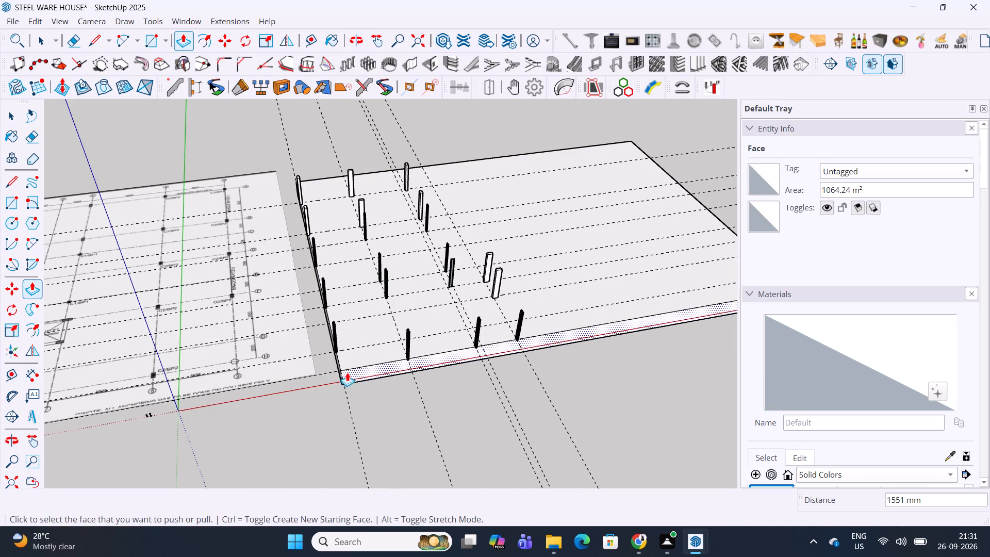
Extend the slab's side face about 1760 mm outward toward the anchor bolt layout drawing.
{"action": "left_click", "coordinate": [339, 371]}
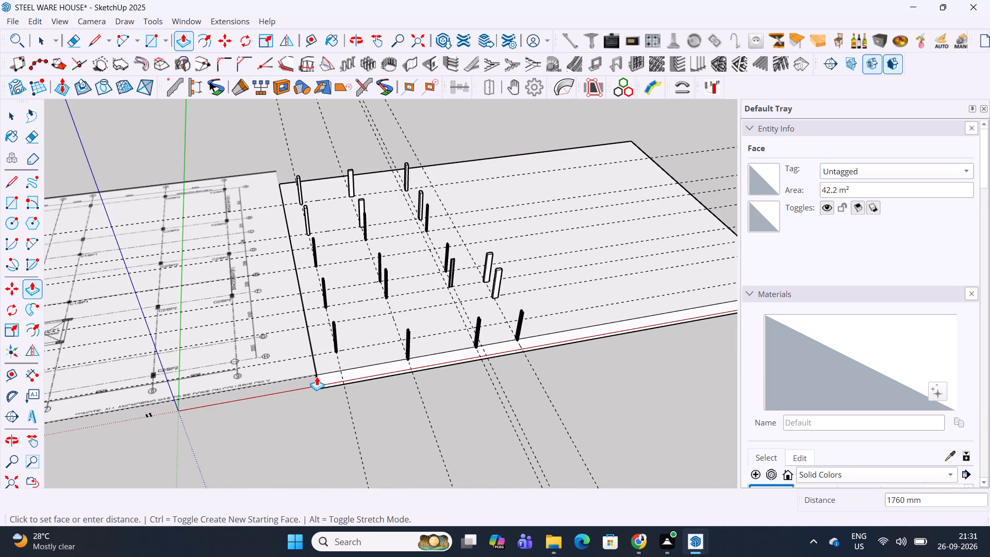
{"action": "left_click", "coordinate": [317, 376]}
Select the whole base slab and make it a group.
{"action": "middle_click_drag", "start_coordinate": [502, 364], "coordinate": [421, 414]}
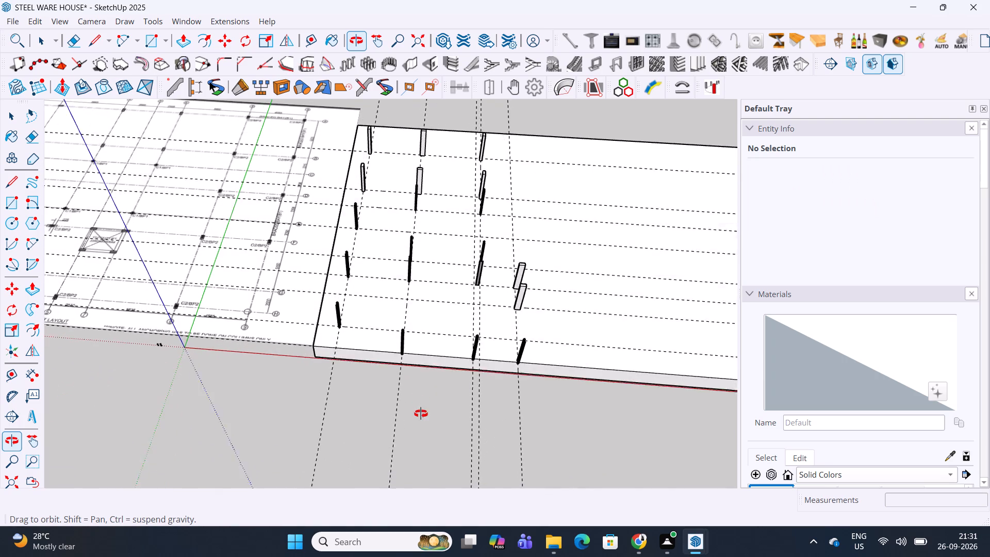
{"action": "middle_click_drag", "start_coordinate": [421, 414], "coordinate": [427, 428]}
{"action": "middle_click_drag", "start_coordinate": [397, 323], "coordinate": [515, 375], "text": "shift"}
{"action": "key", "text": "space"}
{"action": "key", "text": "Escape"}
{"action": "key", "text": "Escape"}
{"action": "triple_click", "coordinate": [474, 363]}
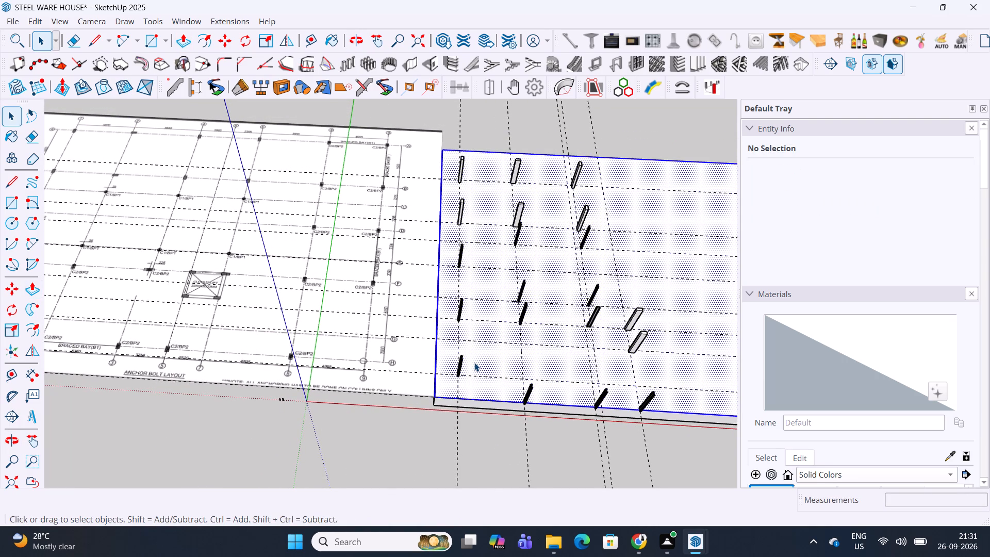
{"action": "right_click", "coordinate": [474, 363]}
{"action": "left_click", "coordinate": [524, 221]}
{"action": "left_click", "coordinate": [368, 437]}
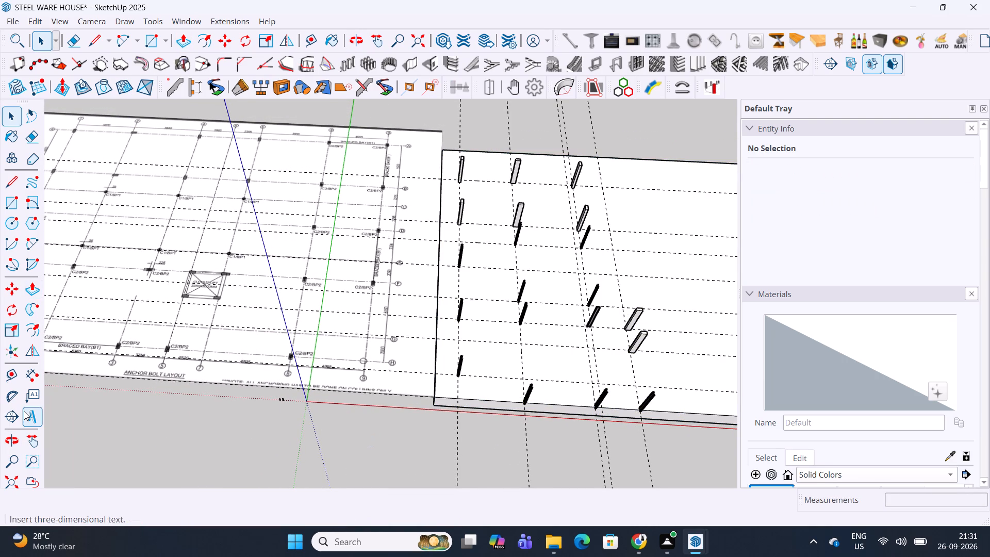
Create the 3D text "A" and place it on the slab beside the first column, near the slab's edge facing the drawing.
{"action": "left_click", "coordinate": [24, 411]}
{"action": "left_click", "coordinate": [403, 183]}
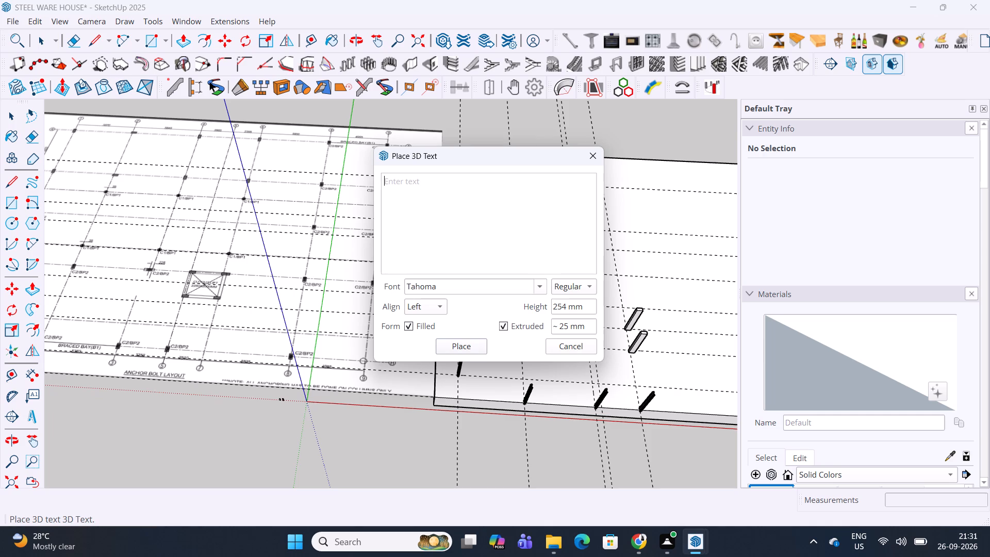
{"action": "key", "text": "a"}
{"action": "left_click", "coordinate": [468, 350]}
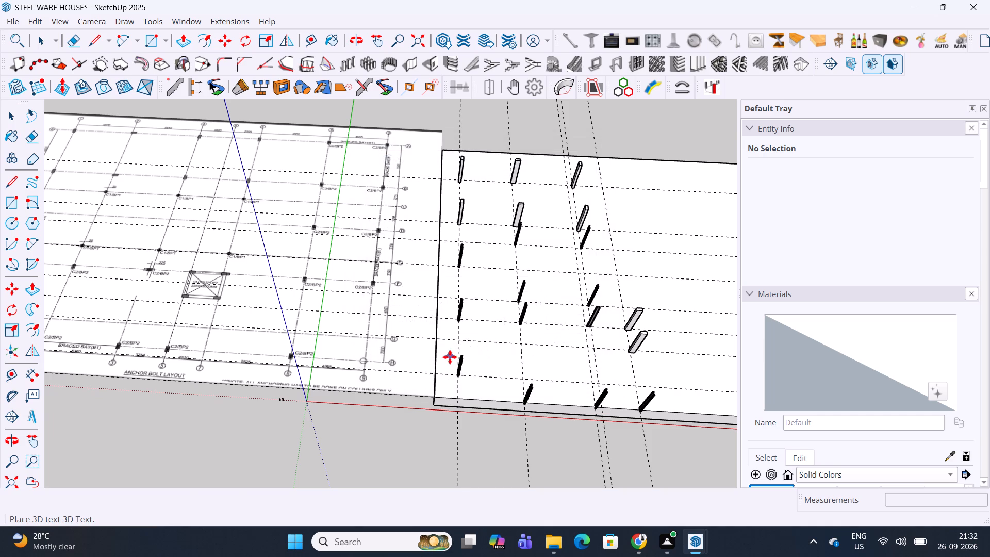
{"action": "scroll", "coordinate": [449, 358], "scroll_direction": "up", "scroll_amount": 7}
{"action": "scroll", "coordinate": [510, 306], "scroll_direction": "down", "scroll_amount": 11}
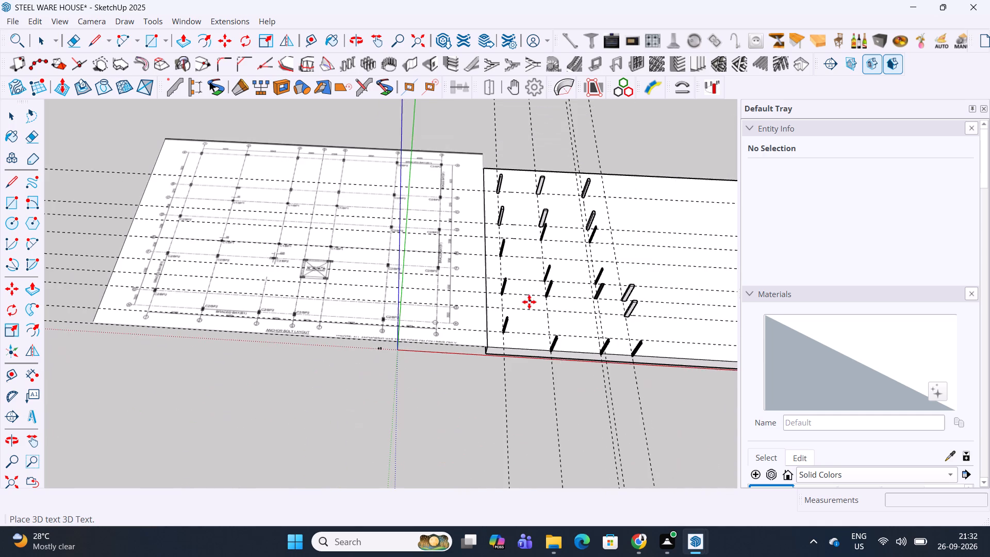
{"action": "scroll", "coordinate": [96, 299], "scroll_direction": "up", "scroll_amount": 5}
{"action": "scroll", "coordinate": [151, 319], "scroll_direction": "down", "scroll_amount": 6}
{"action": "middle_click_drag", "start_coordinate": [366, 250], "coordinate": [367, 278]}
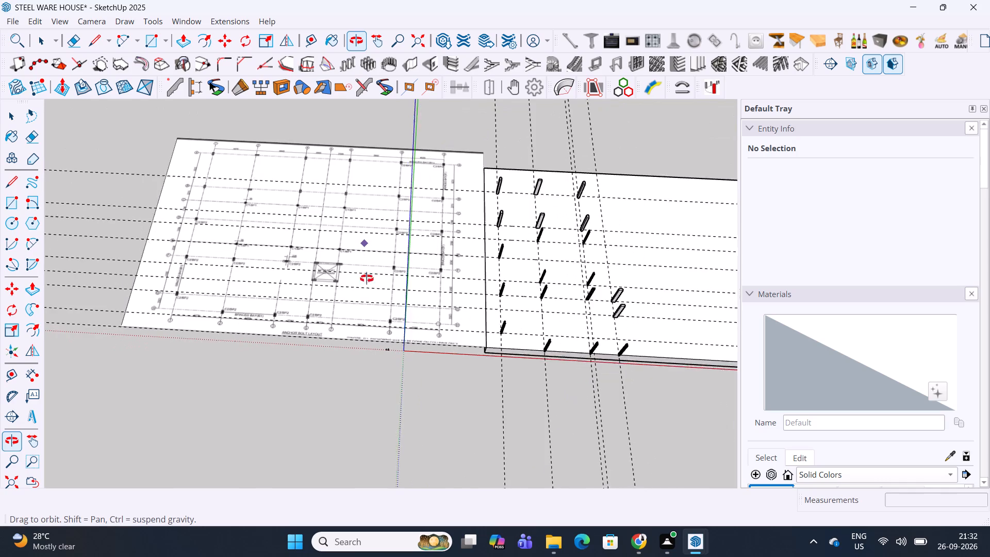
{"action": "middle_click_drag", "start_coordinate": [367, 278], "coordinate": [367, 336]}
{"action": "middle_click_drag", "start_coordinate": [464, 244], "coordinate": [429, 342]}
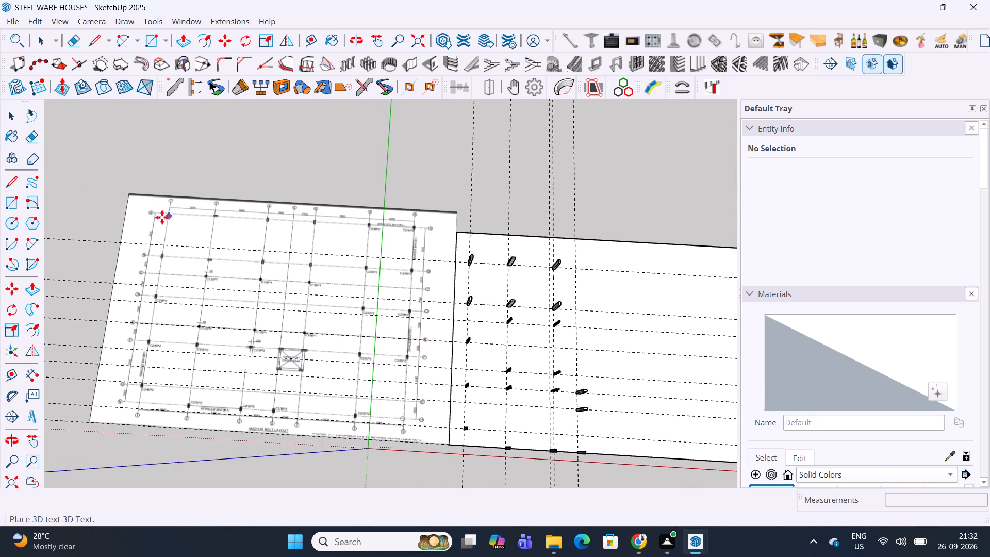
{"action": "scroll", "coordinate": [156, 219], "scroll_direction": "up", "scroll_amount": 5}
{"action": "scroll", "coordinate": [173, 221], "scroll_direction": "down", "scroll_amount": 4}
{"action": "scroll", "coordinate": [510, 266], "scroll_direction": "up", "scroll_amount": 11}
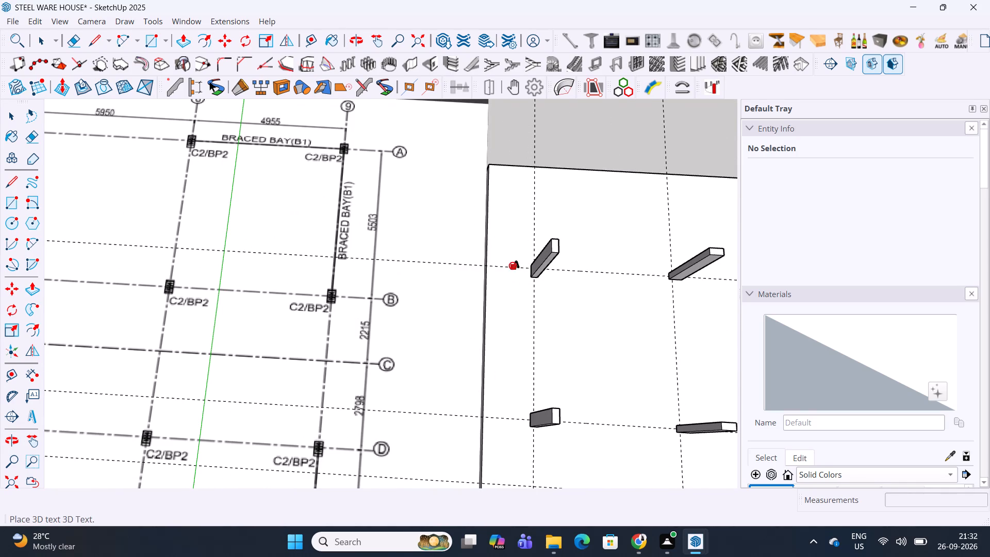
{"action": "left_click", "coordinate": [505, 269]}
{"action": "scroll", "coordinate": [528, 269], "scroll_direction": "up", "scroll_amount": 7}
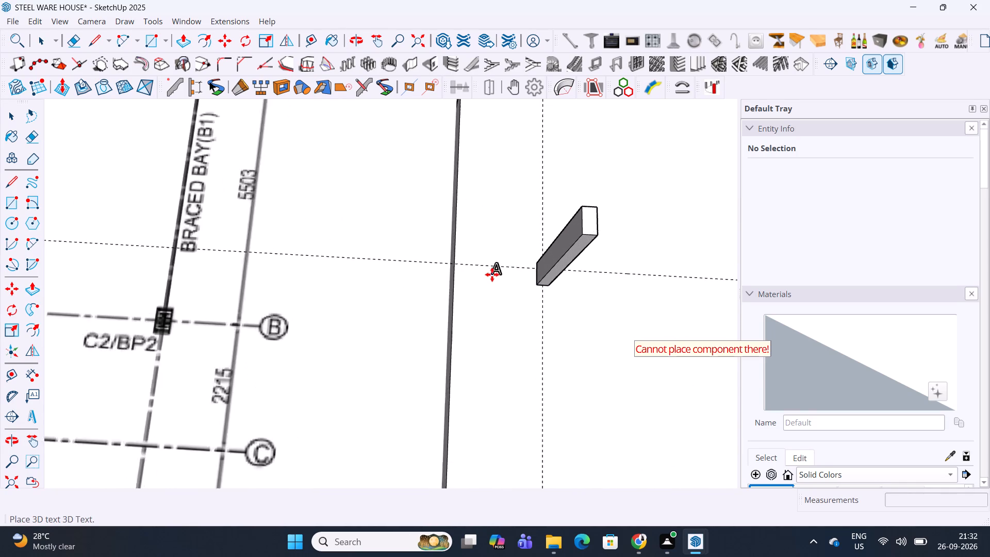
{"action": "scroll", "coordinate": [492, 274], "scroll_direction": "up", "scroll_amount": 8}
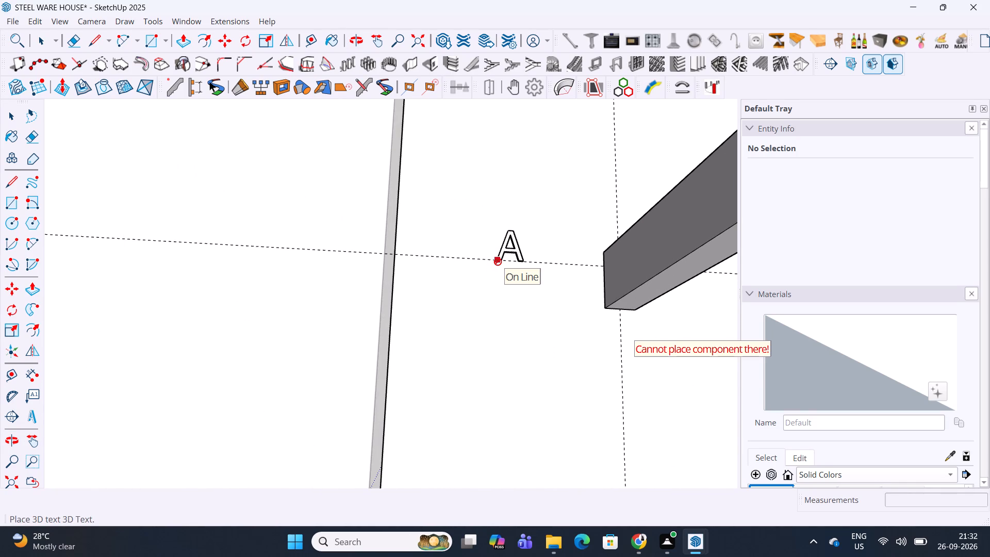
{"action": "left_click", "coordinate": [498, 261]}
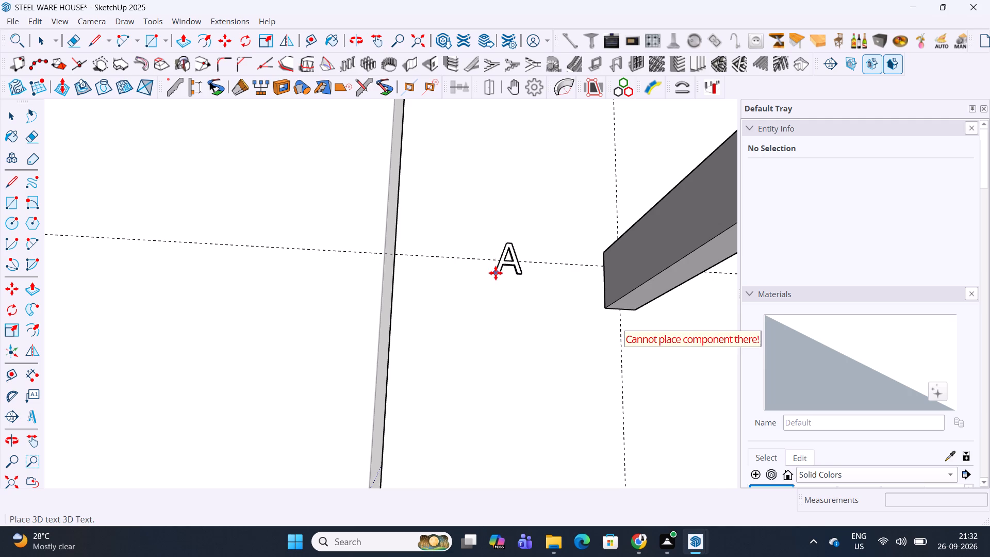
{"action": "scroll", "coordinate": [496, 271], "scroll_direction": "up", "scroll_amount": 9}
{"action": "middle_click_drag", "start_coordinate": [496, 252], "coordinate": [614, 0]}
{"action": "scroll", "coordinate": [508, 223], "scroll_direction": "up", "scroll_amount": 1}
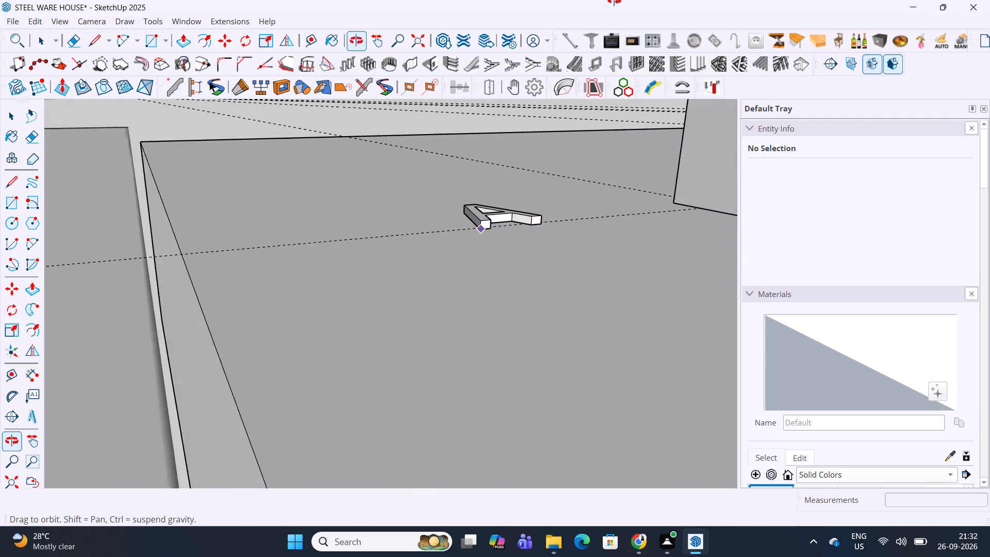
{"action": "middle_click_drag", "start_coordinate": [614, 0], "coordinate": [623, 58]}
{"action": "left_click", "coordinate": [552, 275]}
Copy the 3D letter A along the green axis to beside the next column in the same row.
{"action": "scroll", "coordinate": [434, 304], "scroll_direction": "down", "scroll_amount": 4}
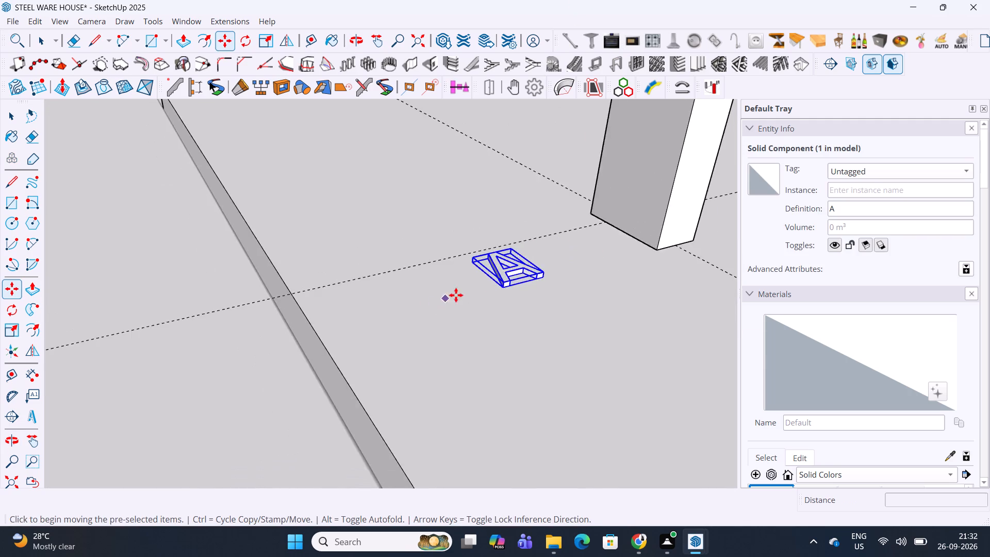
{"action": "scroll", "coordinate": [456, 295], "scroll_direction": "down", "scroll_amount": 14}
{"action": "middle_click_drag", "start_coordinate": [531, 241], "coordinate": [433, 398]}
{"action": "middle_click_drag", "start_coordinate": [488, 376], "coordinate": [464, 341]}
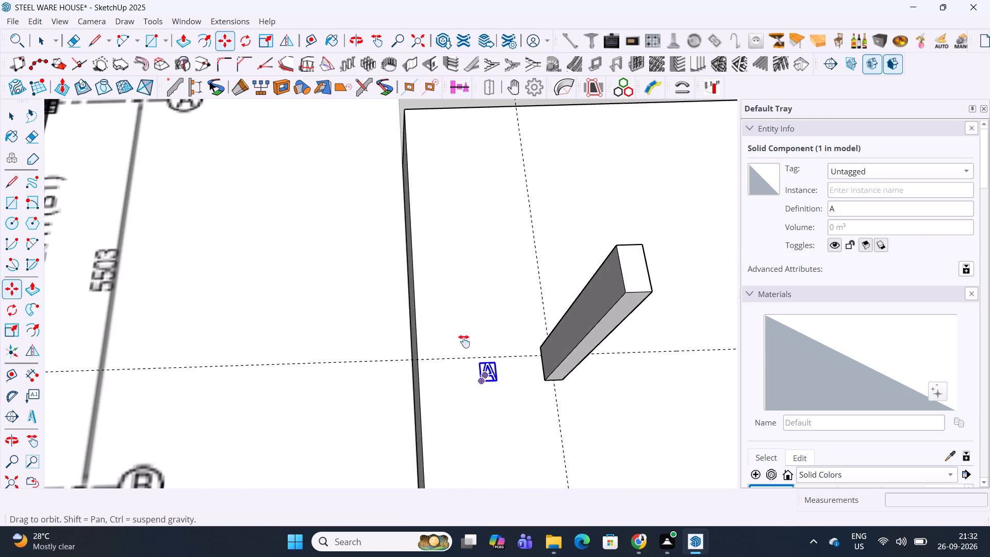
{"action": "middle_click_drag", "start_coordinate": [464, 341], "coordinate": [430, 276]}
{"action": "left_click", "coordinate": [472, 290]}
{"action": "scroll", "coordinate": [482, 356], "scroll_direction": "down", "scroll_amount": 5}
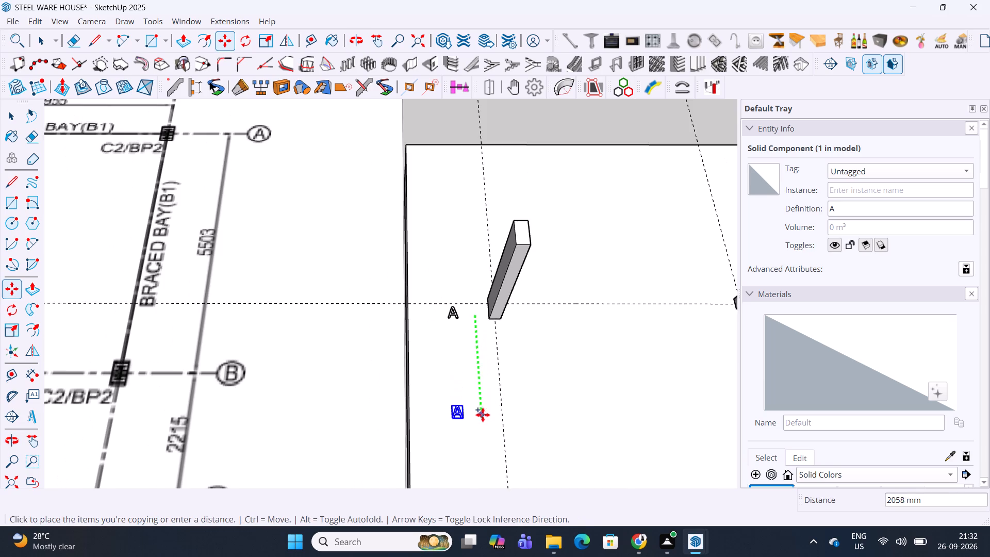
{"action": "middle_click_drag", "start_coordinate": [483, 415], "coordinate": [458, 196], "text": "shift"}
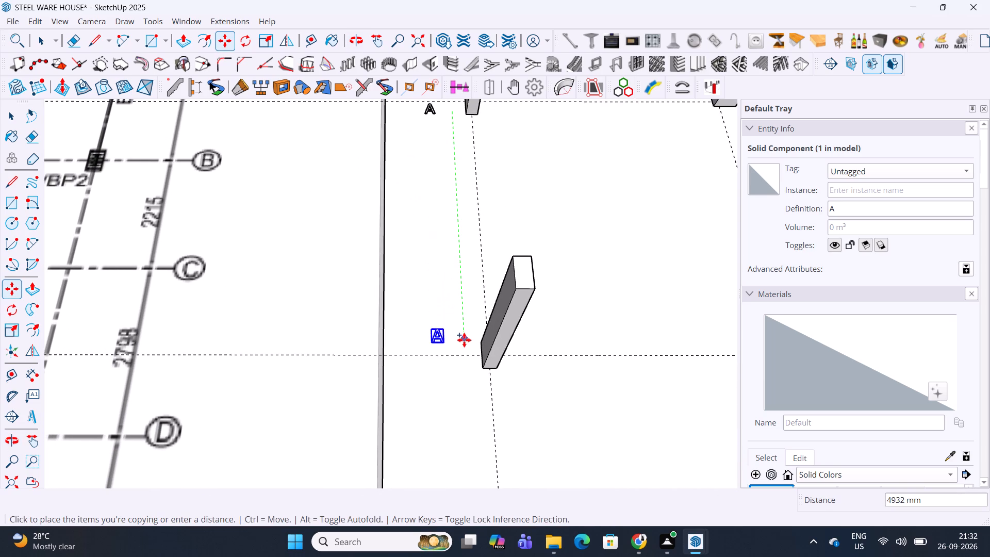
{"action": "left_click", "coordinate": [466, 370]}
Rename the copied letter's component definition to B.
{"action": "scroll", "coordinate": [453, 366], "scroll_direction": "up", "scroll_amount": 5}
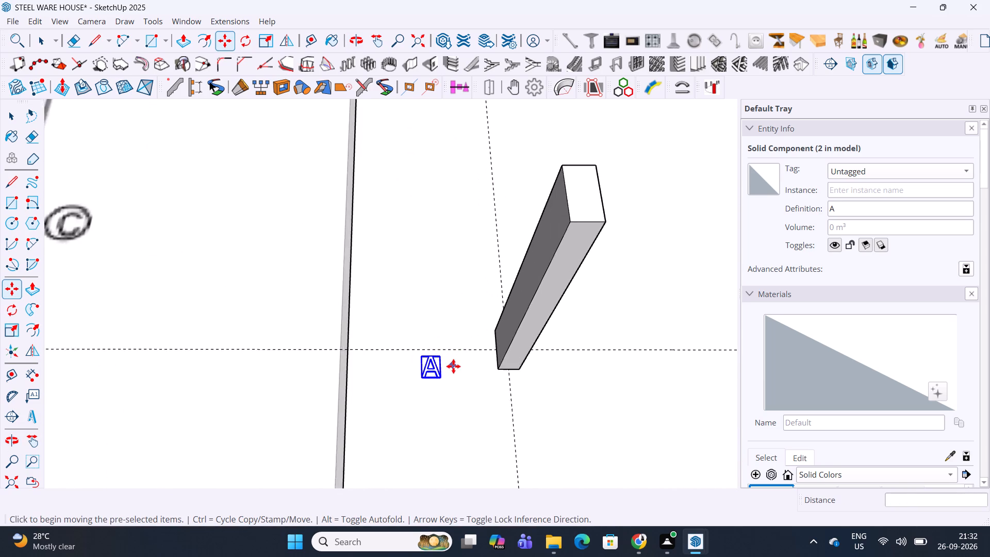
{"action": "double_click", "coordinate": [848, 210]}
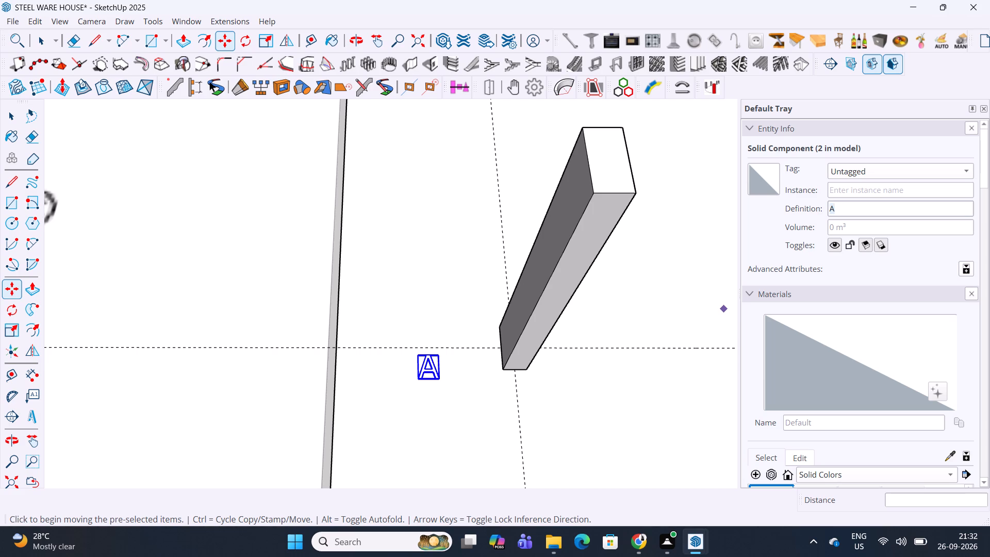
{"action": "key", "text": "b"}
{"action": "key", "text": "Return"}
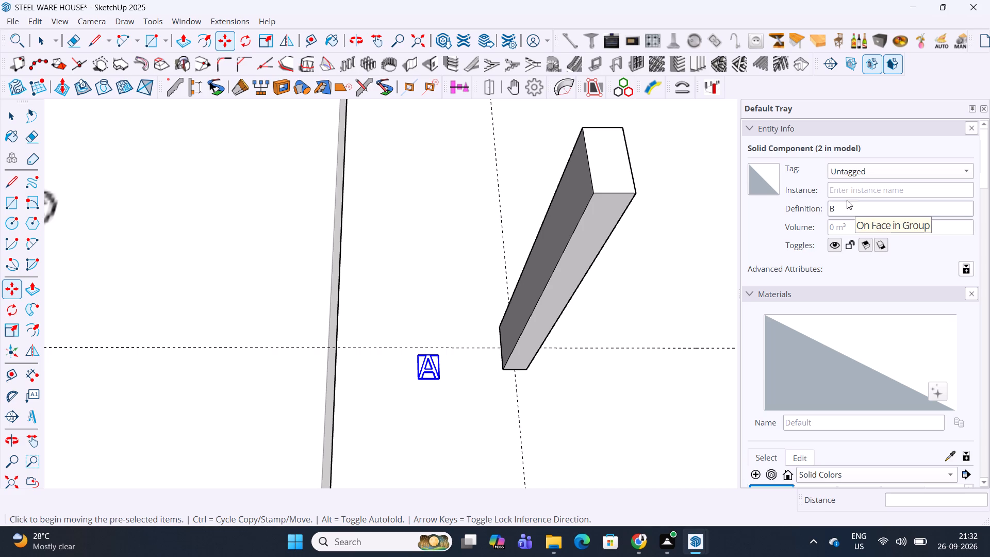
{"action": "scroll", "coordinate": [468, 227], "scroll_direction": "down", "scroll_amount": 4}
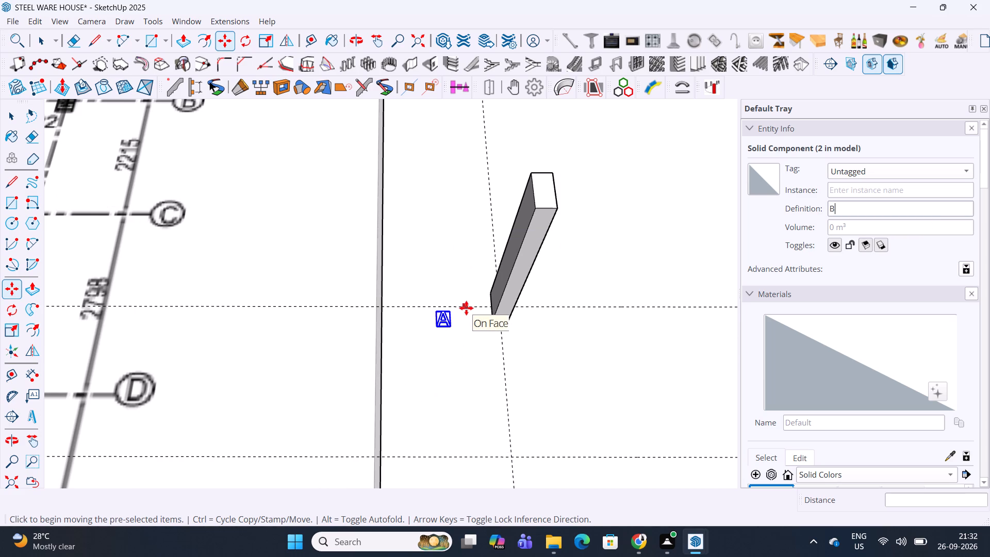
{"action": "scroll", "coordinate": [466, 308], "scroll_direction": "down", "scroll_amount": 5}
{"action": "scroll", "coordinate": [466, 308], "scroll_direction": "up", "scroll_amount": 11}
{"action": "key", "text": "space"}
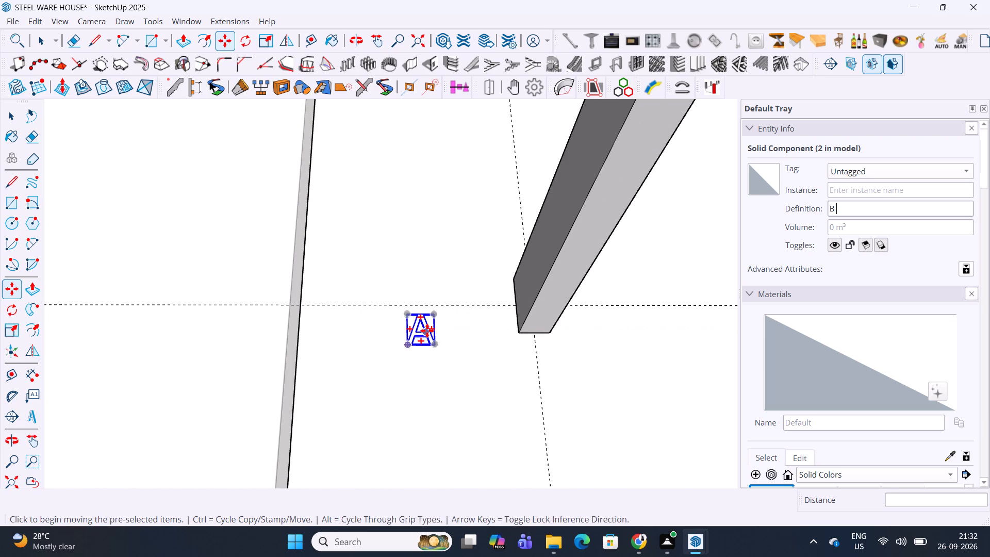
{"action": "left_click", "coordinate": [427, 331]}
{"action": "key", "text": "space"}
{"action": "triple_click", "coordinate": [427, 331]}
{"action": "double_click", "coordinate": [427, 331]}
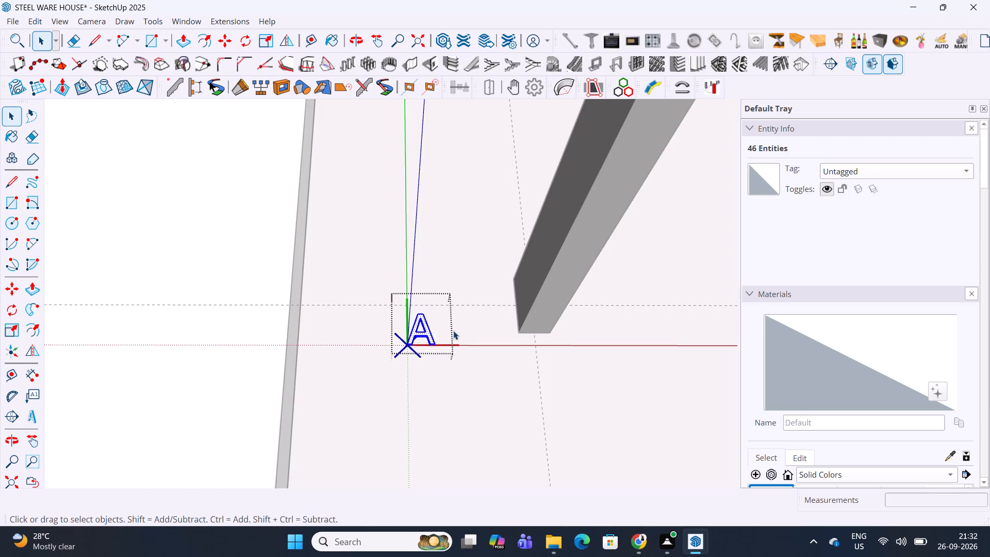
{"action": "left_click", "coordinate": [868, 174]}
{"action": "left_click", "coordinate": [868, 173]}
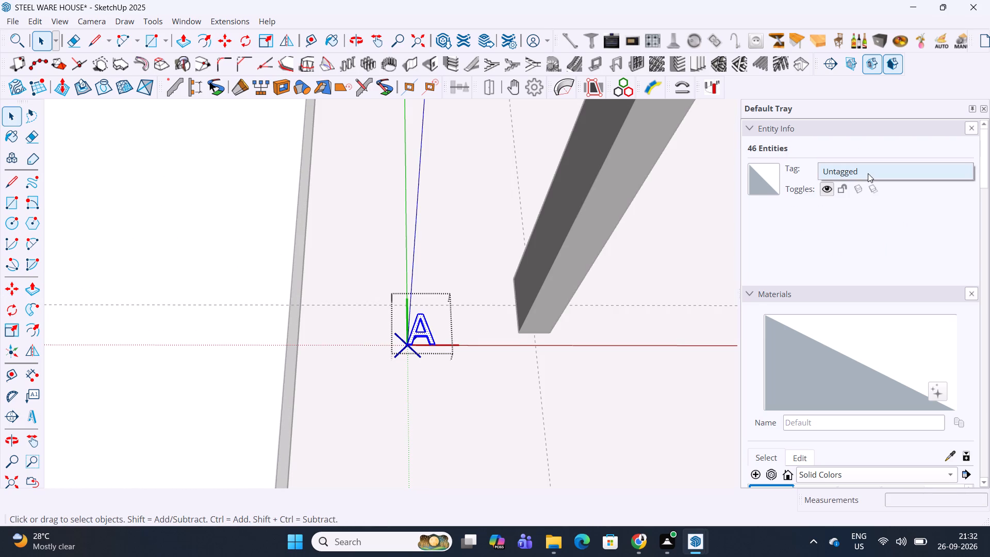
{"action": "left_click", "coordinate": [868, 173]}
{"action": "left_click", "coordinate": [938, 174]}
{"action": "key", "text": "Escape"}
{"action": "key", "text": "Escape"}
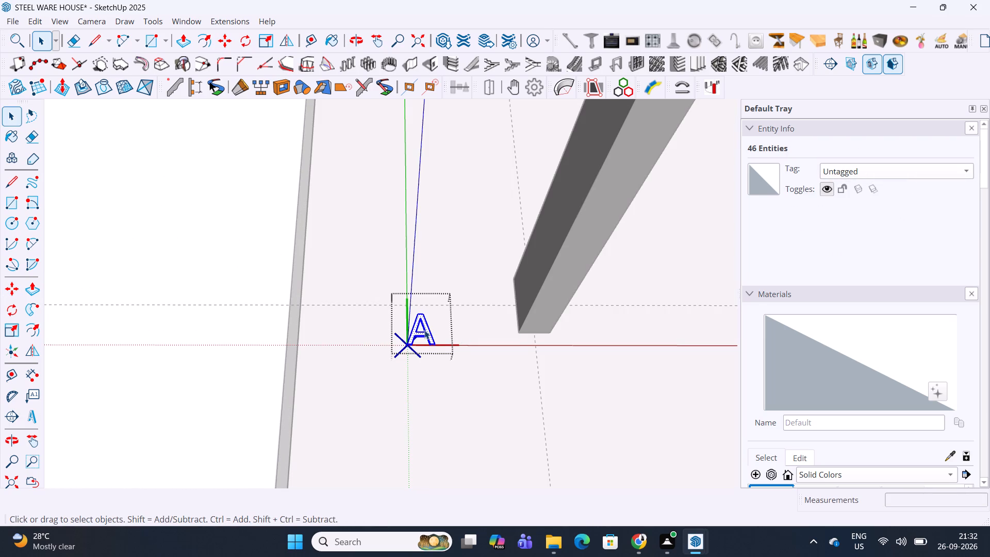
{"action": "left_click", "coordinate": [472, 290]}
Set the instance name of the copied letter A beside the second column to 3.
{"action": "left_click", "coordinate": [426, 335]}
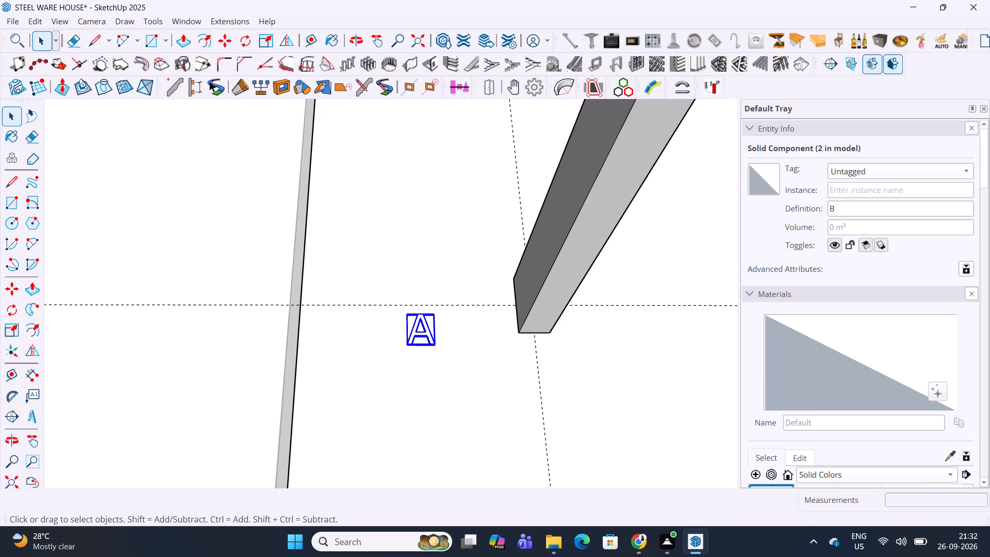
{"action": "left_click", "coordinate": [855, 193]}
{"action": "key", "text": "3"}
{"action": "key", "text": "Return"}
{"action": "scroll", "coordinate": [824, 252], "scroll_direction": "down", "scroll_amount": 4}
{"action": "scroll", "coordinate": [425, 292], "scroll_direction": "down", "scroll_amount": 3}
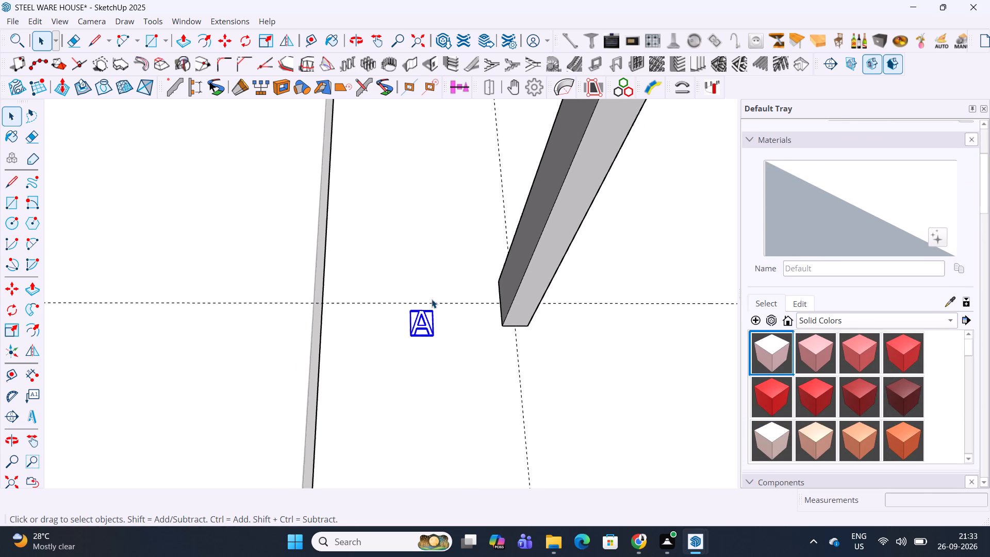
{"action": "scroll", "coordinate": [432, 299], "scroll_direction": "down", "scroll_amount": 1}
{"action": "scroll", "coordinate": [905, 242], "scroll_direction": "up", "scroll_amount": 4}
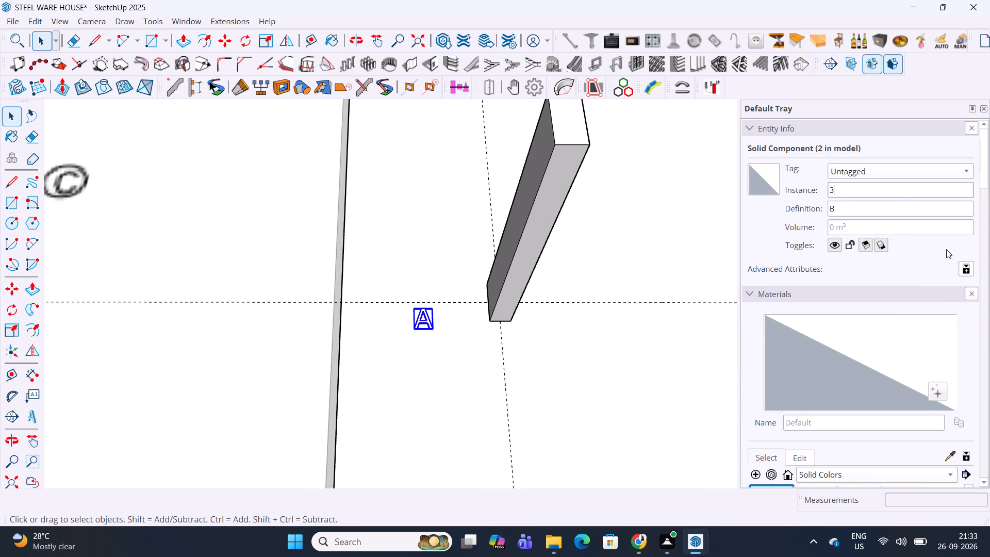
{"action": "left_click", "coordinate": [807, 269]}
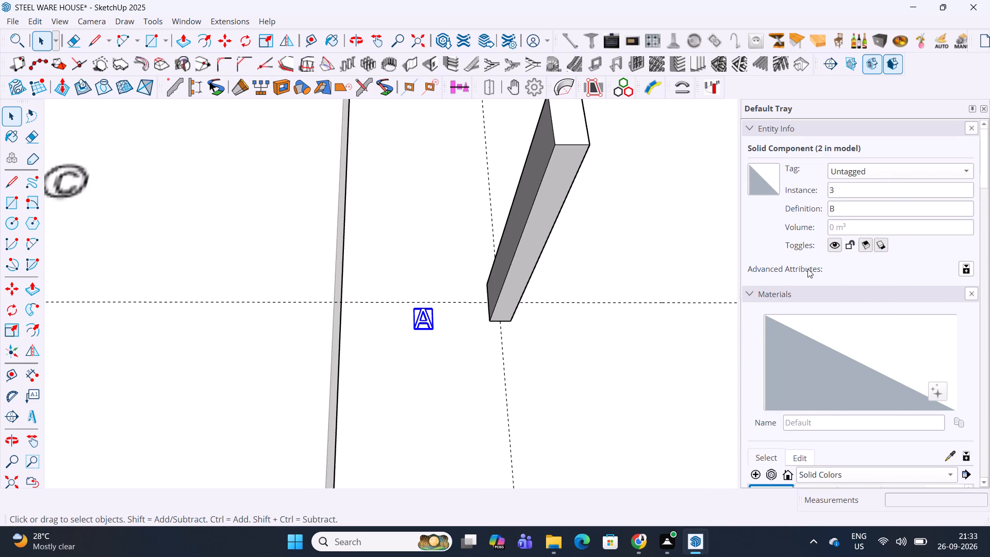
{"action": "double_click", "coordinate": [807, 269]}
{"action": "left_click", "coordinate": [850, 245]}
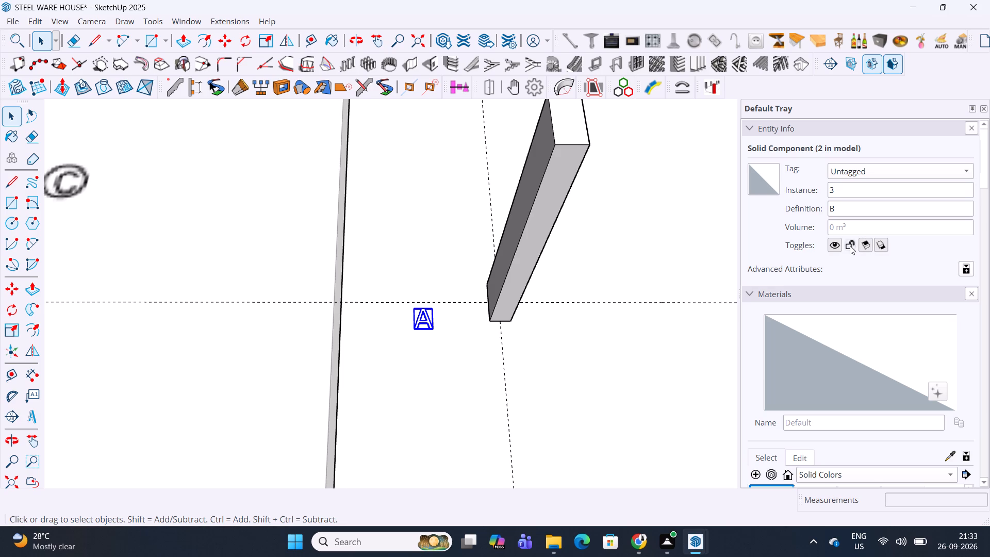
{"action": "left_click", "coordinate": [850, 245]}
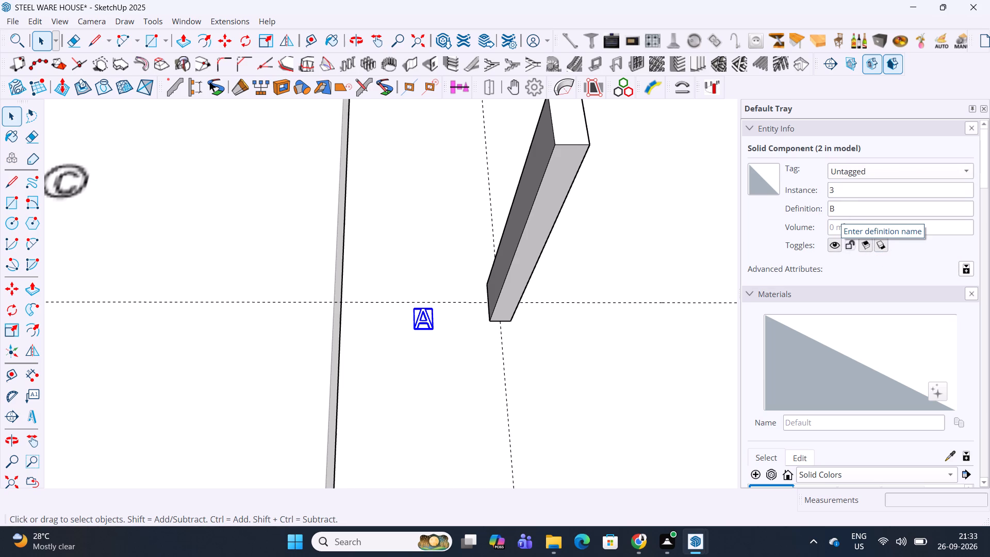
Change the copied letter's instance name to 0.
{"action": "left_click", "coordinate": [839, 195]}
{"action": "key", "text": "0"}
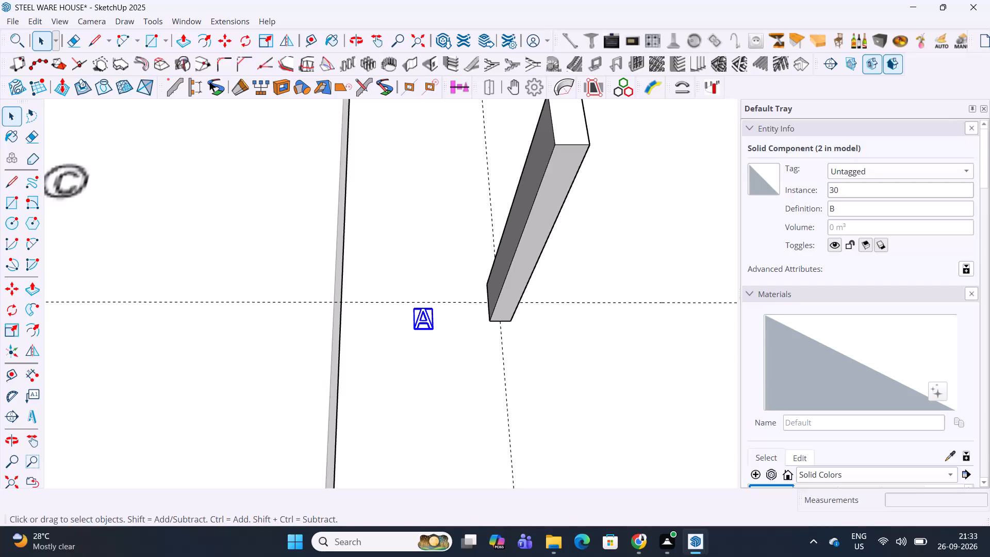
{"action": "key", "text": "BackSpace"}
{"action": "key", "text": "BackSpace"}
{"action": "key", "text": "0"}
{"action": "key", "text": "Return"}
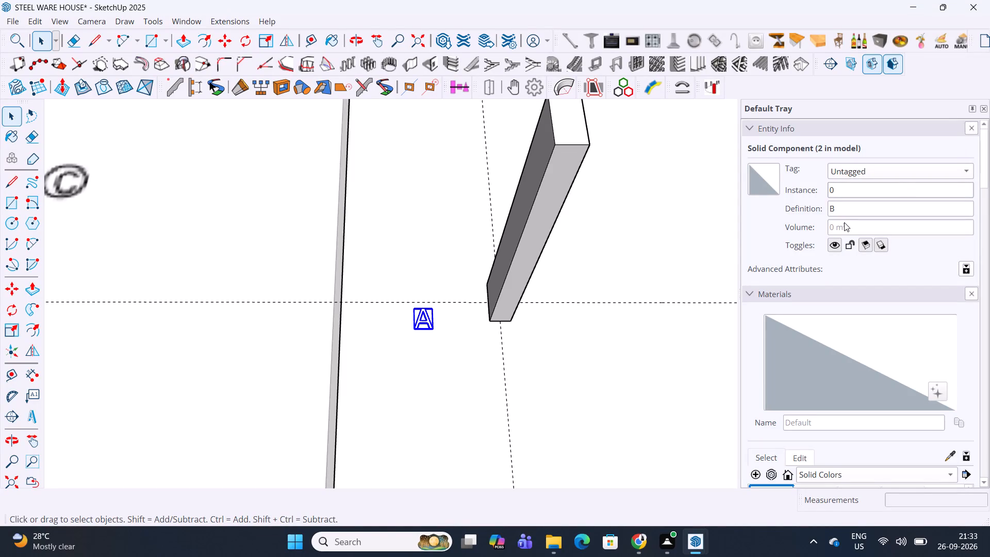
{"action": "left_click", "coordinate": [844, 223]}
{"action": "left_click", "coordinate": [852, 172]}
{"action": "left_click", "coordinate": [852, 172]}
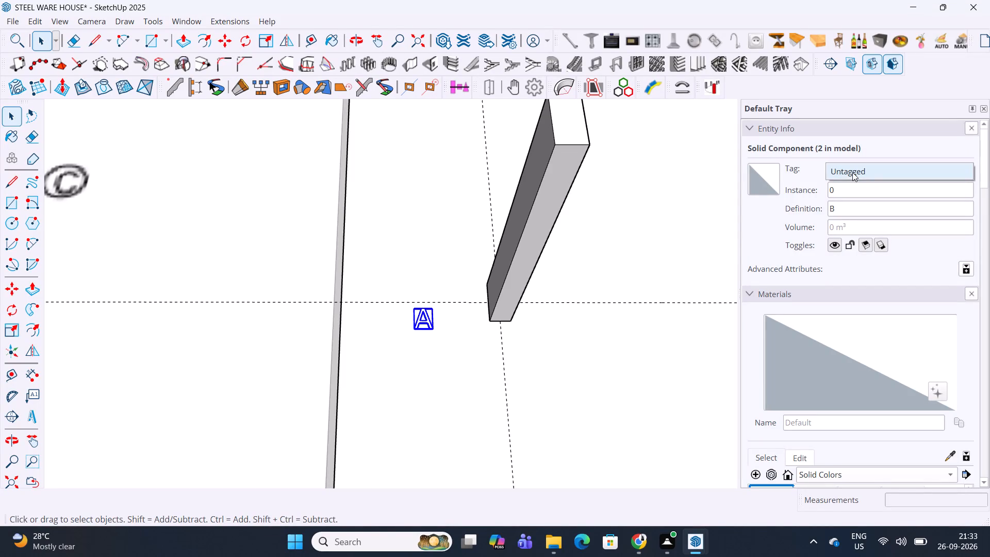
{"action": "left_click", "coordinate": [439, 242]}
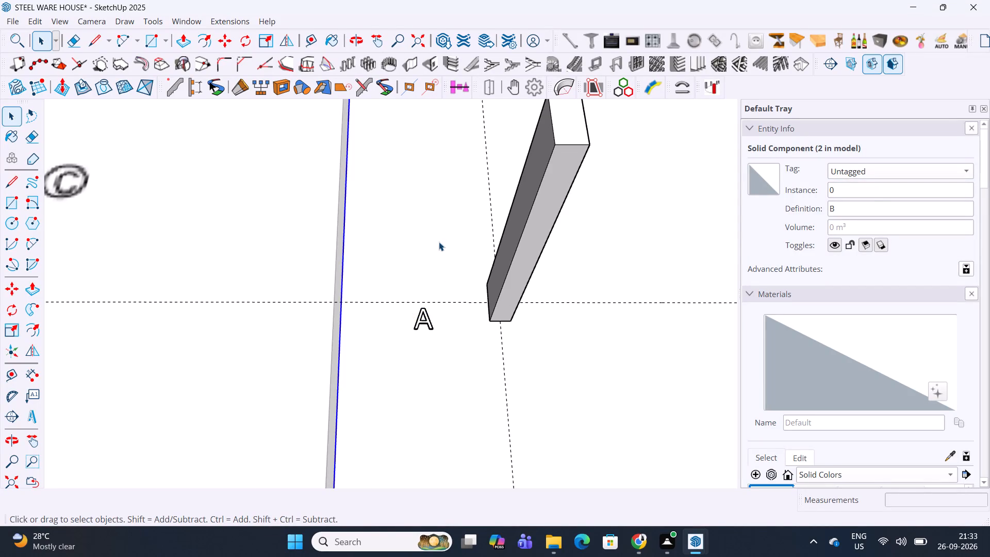
Delete the copied 3D letter A beside the second column.
{"action": "left_click", "coordinate": [426, 318]}
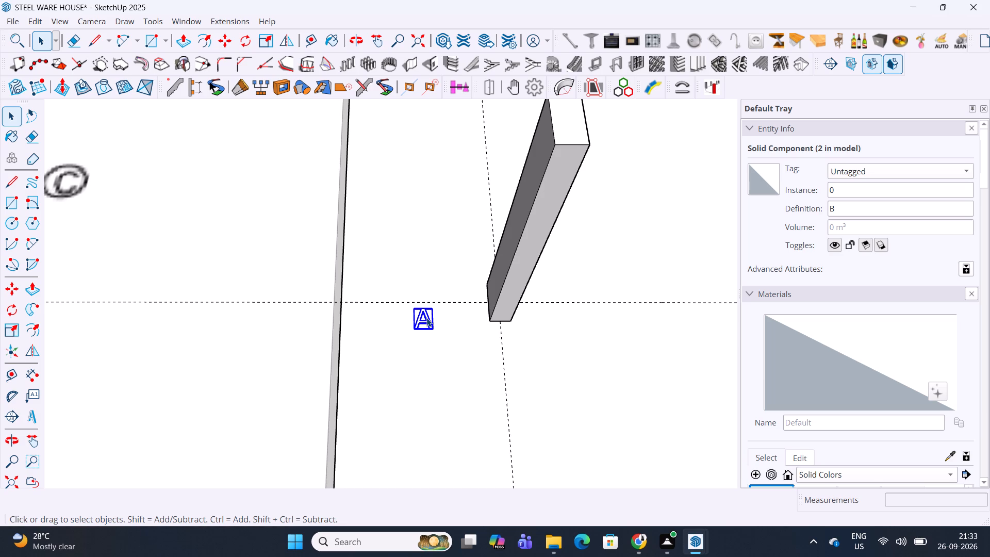
{"action": "key", "text": "Delete"}
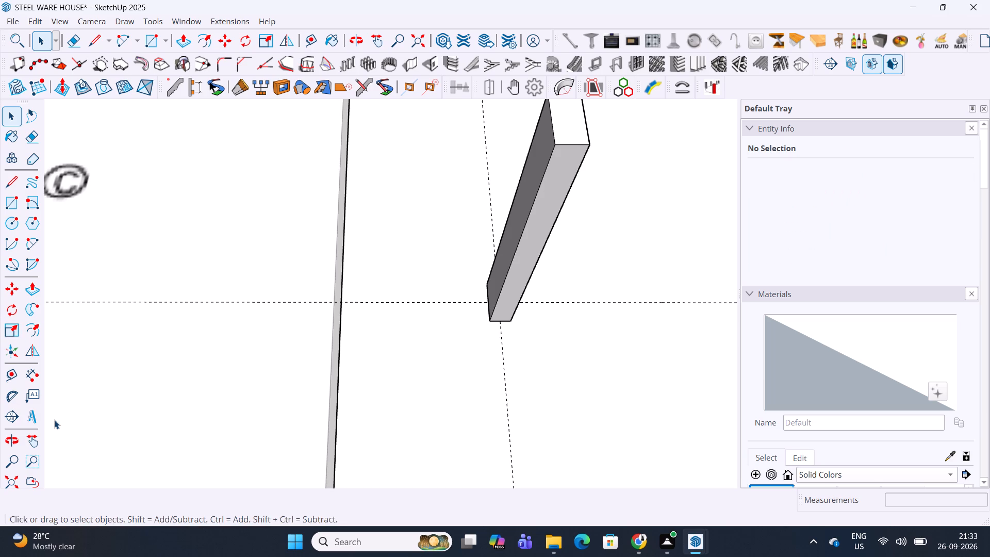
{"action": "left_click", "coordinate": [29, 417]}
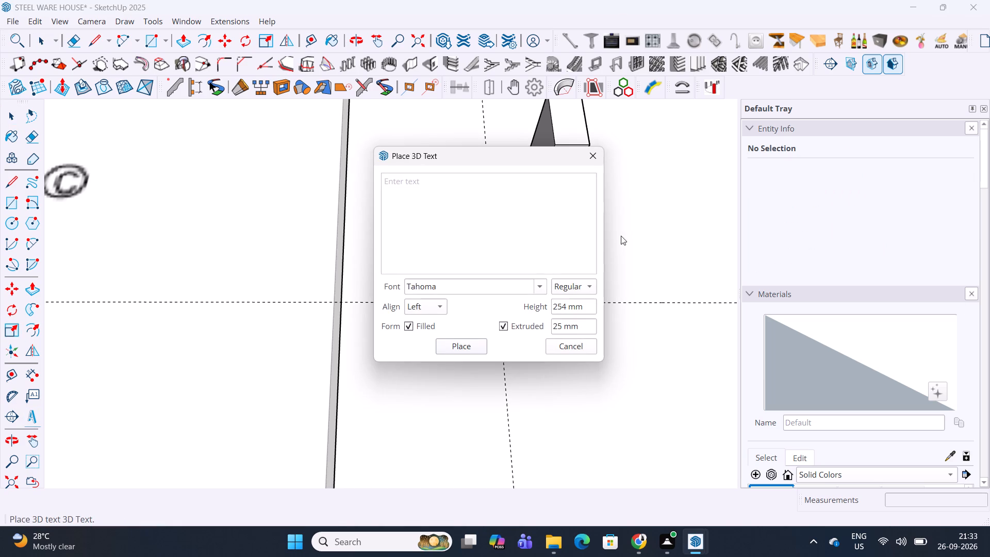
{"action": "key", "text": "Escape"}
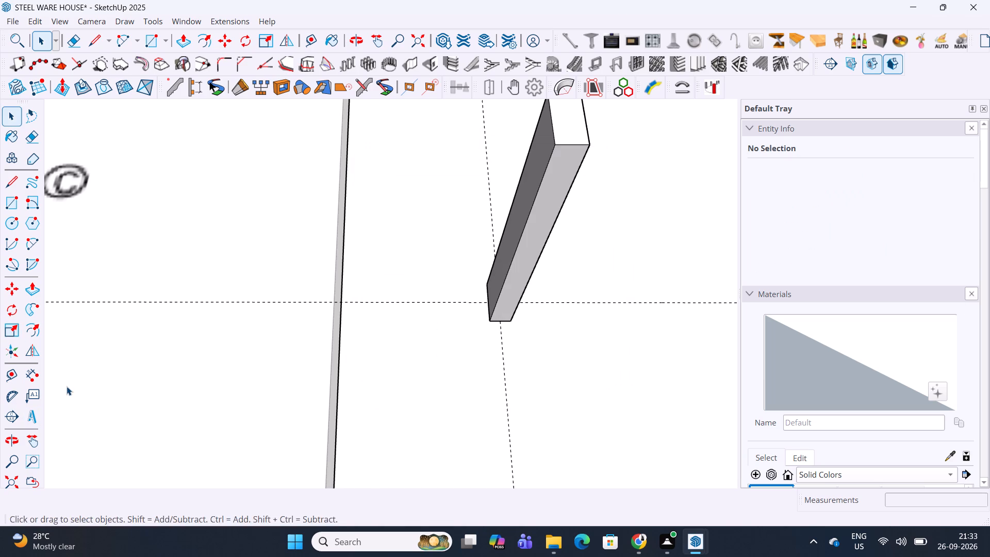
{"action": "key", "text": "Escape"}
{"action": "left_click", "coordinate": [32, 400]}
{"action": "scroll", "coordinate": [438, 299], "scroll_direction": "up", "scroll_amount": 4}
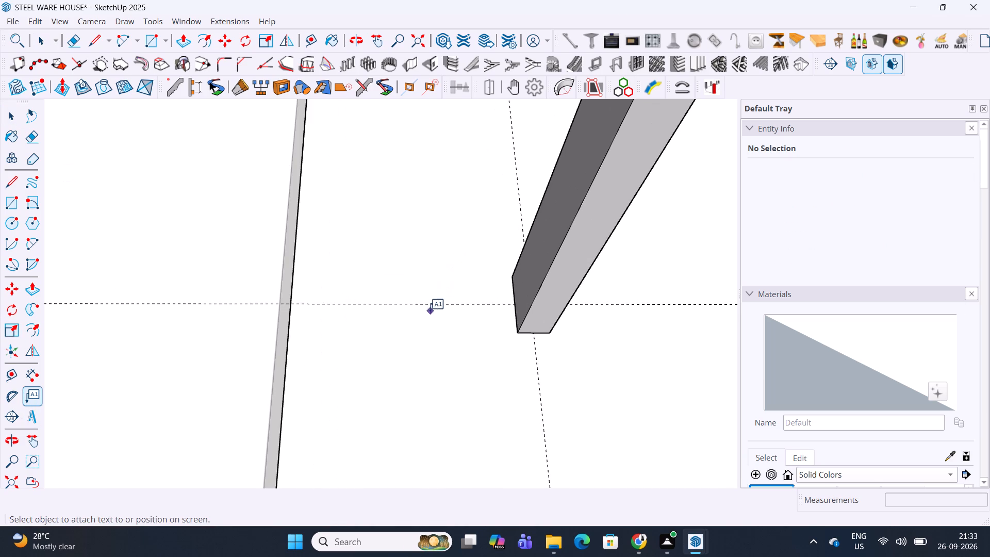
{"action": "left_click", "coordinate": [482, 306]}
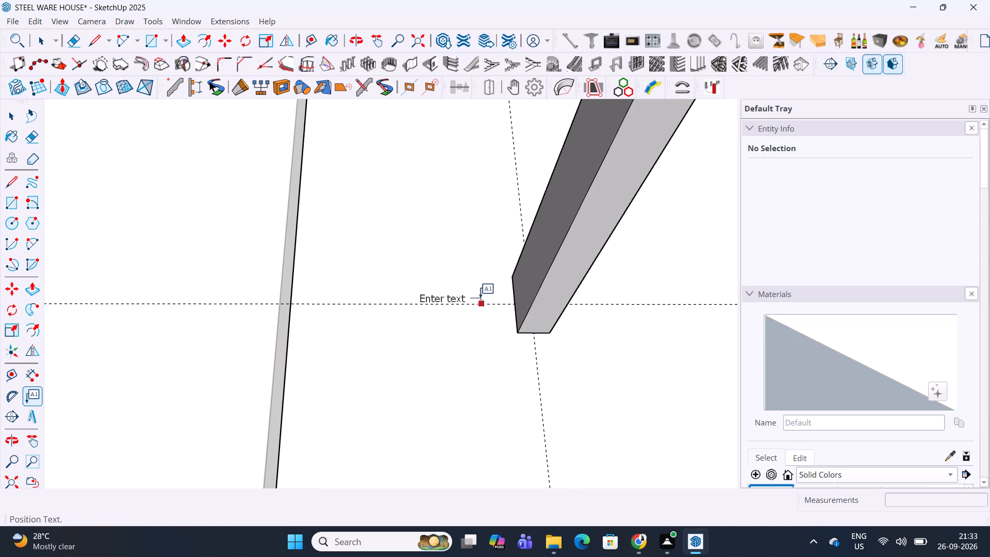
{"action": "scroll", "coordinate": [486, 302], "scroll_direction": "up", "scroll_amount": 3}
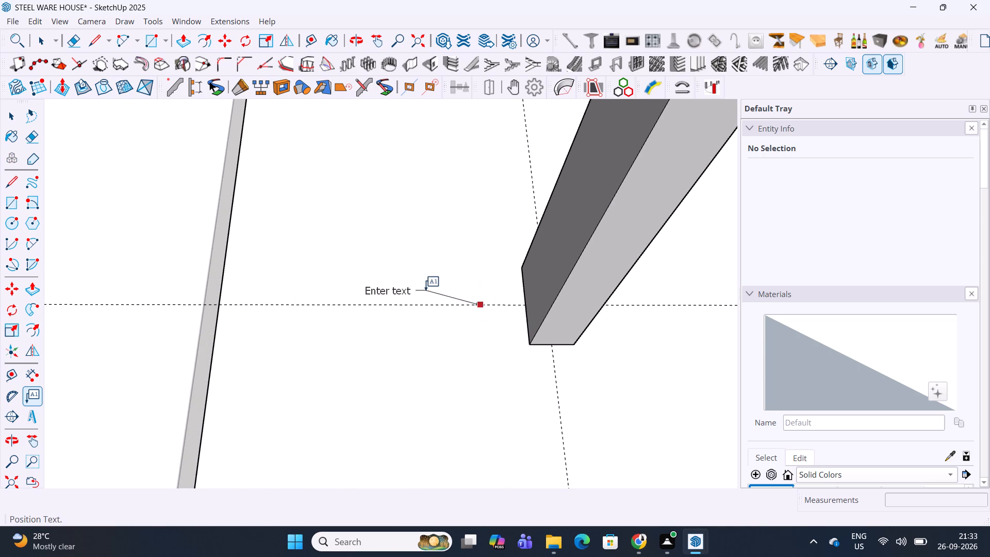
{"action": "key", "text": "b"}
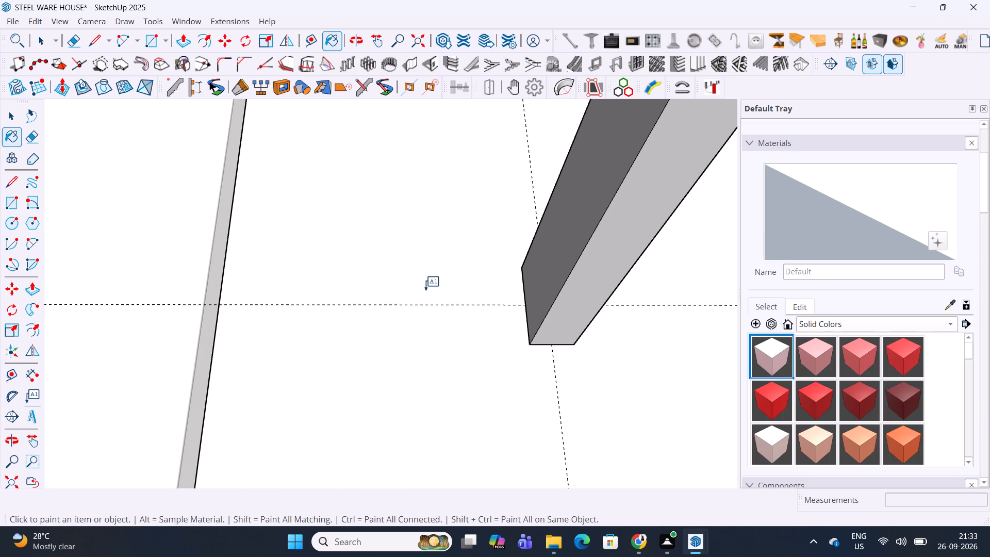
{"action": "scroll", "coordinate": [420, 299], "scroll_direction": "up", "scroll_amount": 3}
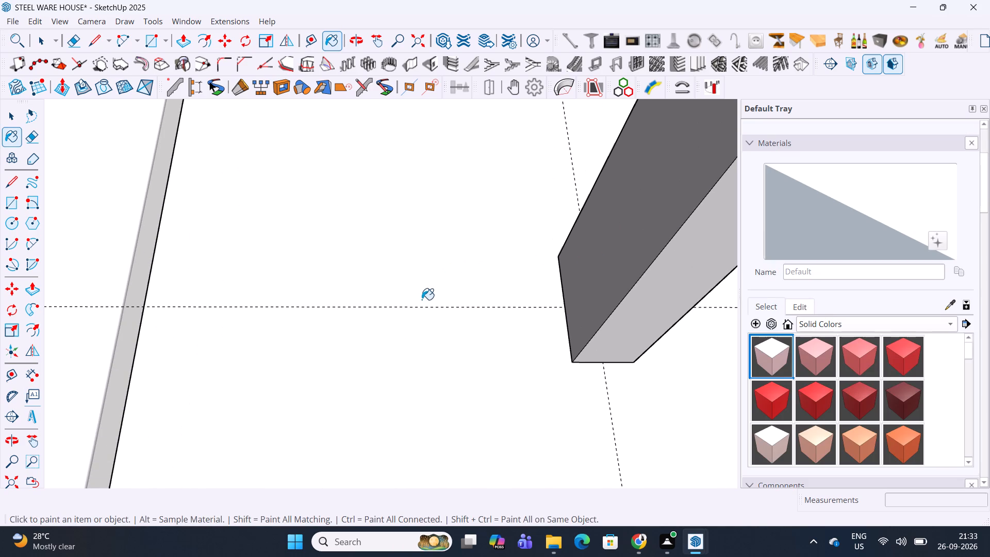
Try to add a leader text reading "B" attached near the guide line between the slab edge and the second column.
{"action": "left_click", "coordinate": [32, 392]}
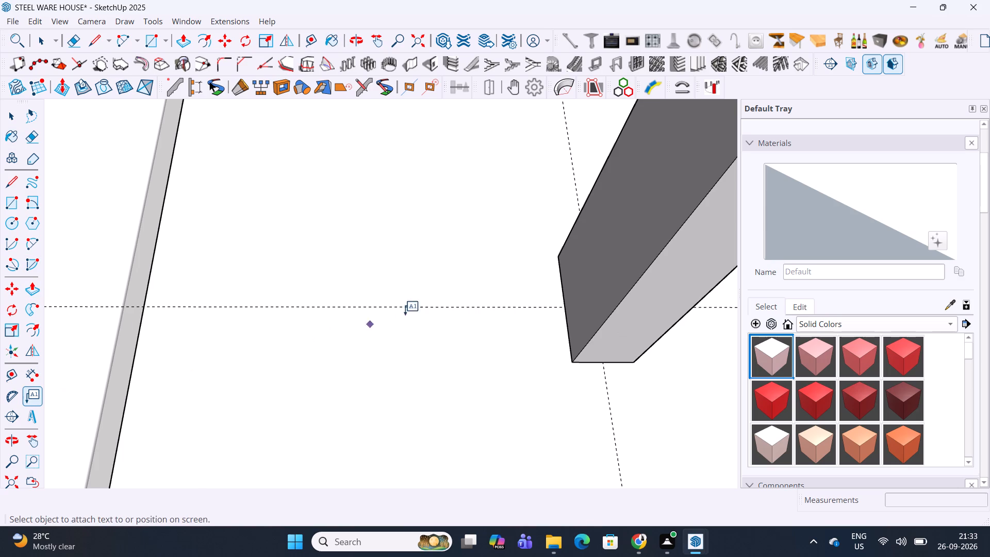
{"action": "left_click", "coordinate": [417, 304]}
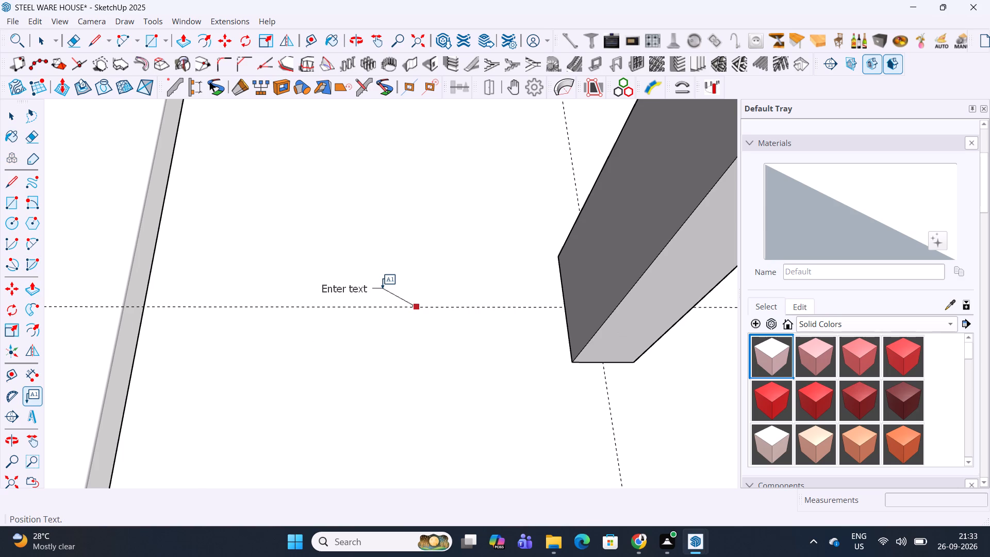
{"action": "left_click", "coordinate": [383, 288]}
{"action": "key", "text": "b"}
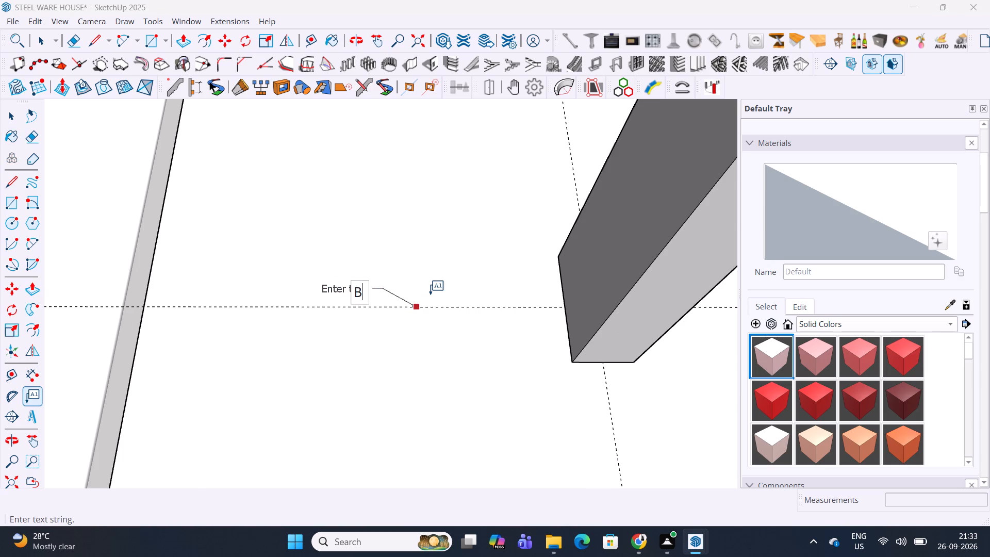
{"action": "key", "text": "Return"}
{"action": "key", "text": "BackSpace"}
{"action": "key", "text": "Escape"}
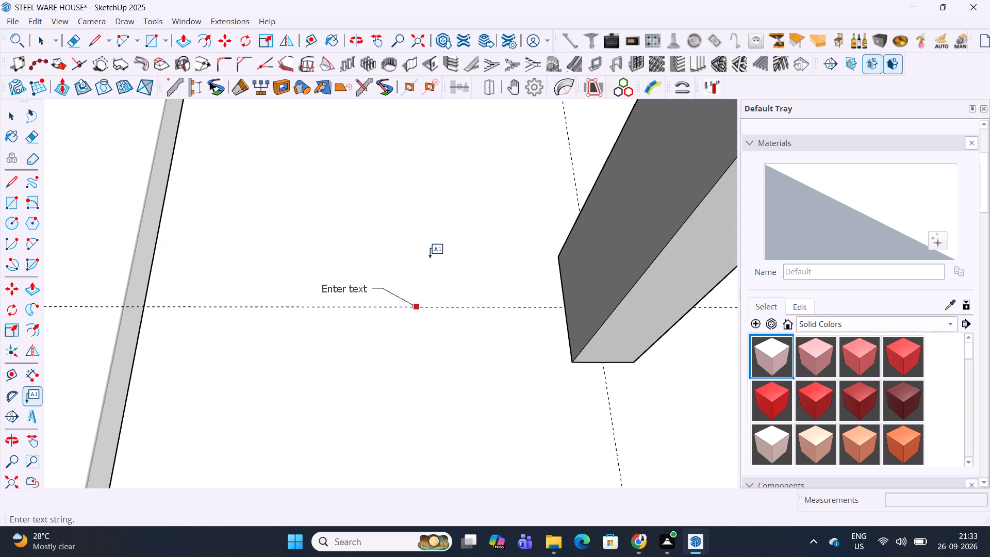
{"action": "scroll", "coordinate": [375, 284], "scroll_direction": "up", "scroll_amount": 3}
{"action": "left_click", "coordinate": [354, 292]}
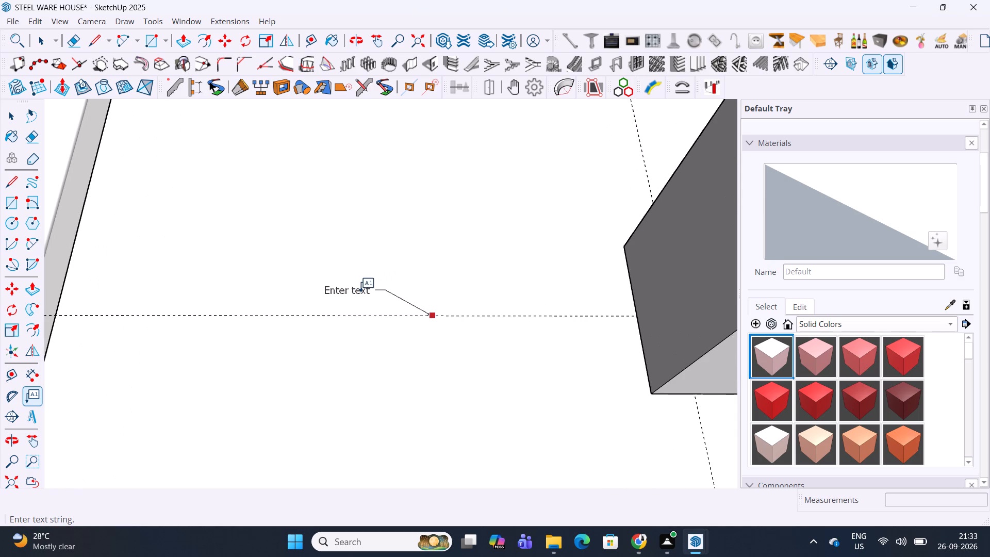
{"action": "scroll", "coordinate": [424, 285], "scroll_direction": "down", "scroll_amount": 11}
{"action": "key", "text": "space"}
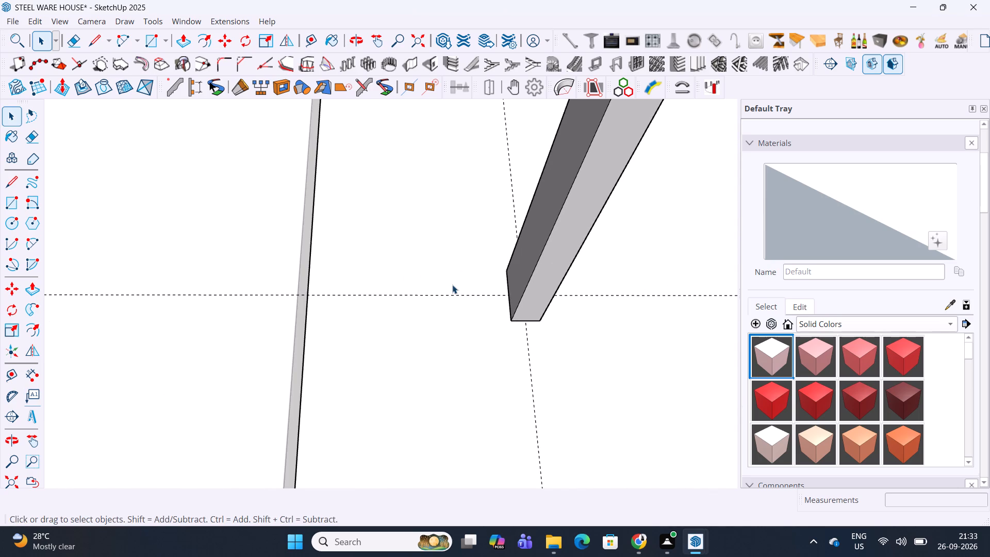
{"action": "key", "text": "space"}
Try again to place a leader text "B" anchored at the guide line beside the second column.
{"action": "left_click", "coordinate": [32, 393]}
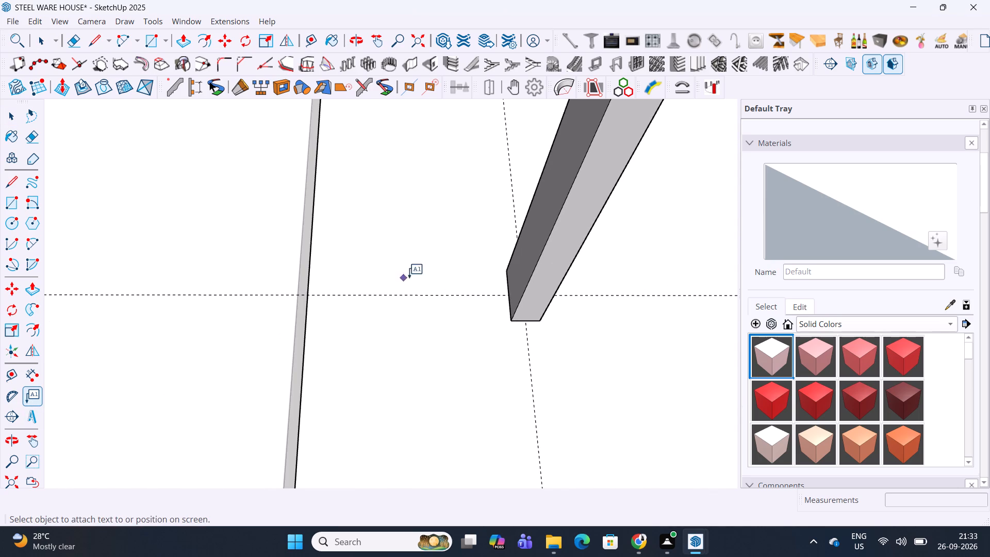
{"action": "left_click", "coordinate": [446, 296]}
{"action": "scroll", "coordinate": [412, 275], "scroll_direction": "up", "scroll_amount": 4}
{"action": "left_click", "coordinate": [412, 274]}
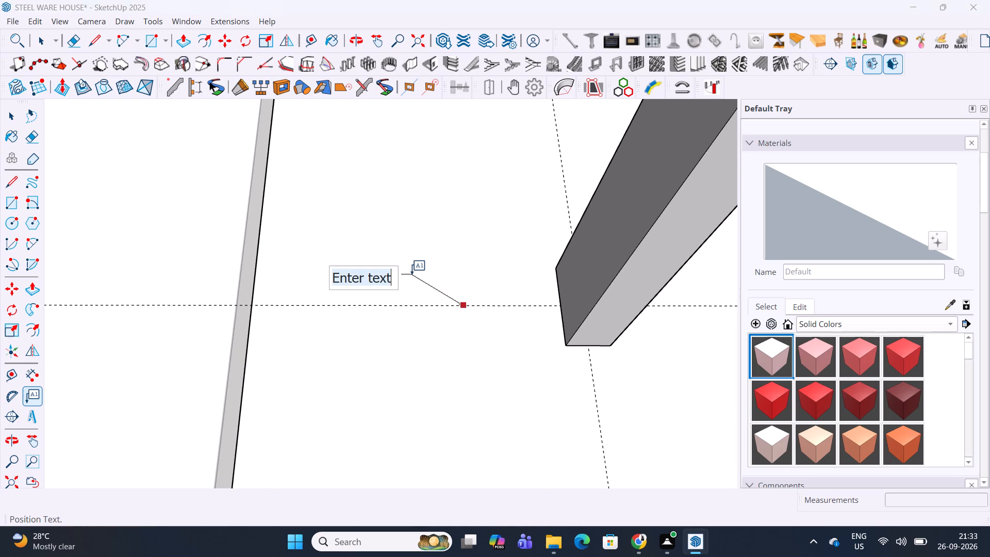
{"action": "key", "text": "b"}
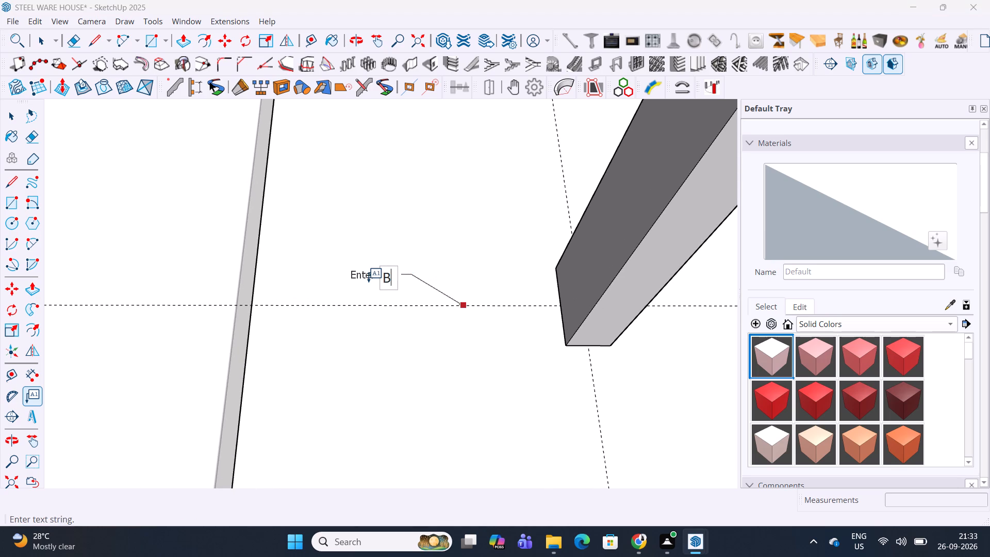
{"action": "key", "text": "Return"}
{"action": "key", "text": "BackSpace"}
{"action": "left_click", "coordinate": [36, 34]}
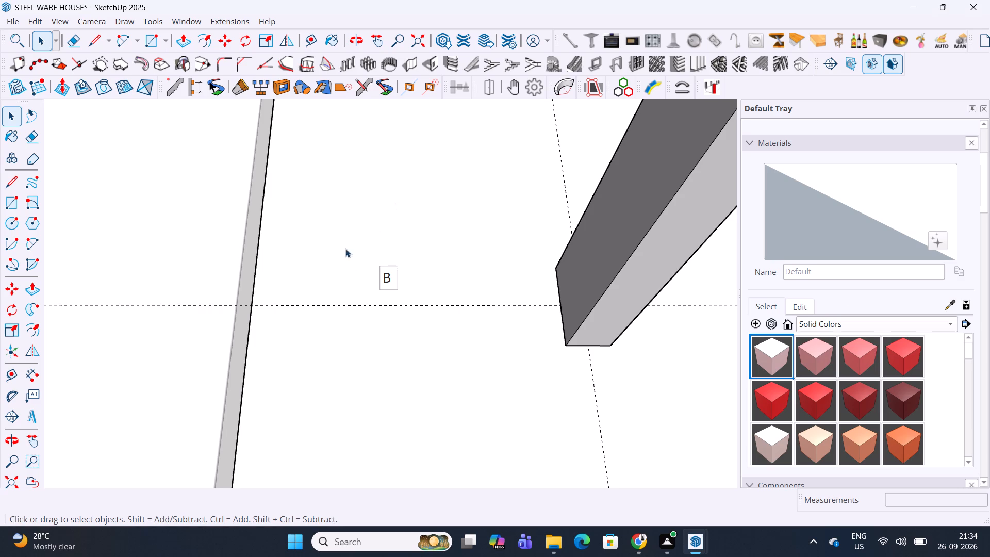
Discard the leader text "B" beside the second column and undo the deletion of the copied 3D letter A.
{"action": "scroll", "coordinate": [378, 280], "scroll_direction": "down", "scroll_amount": 5}
{"action": "scroll", "coordinate": [389, 277], "scroll_direction": "up", "scroll_amount": 5}
{"action": "left_click", "coordinate": [392, 274]}
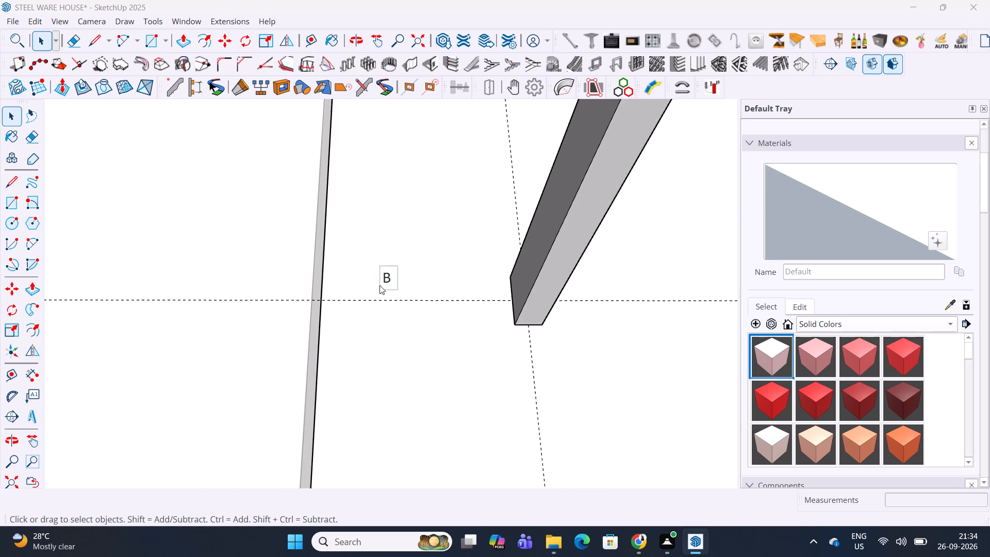
{"action": "key", "text": "Escape"}
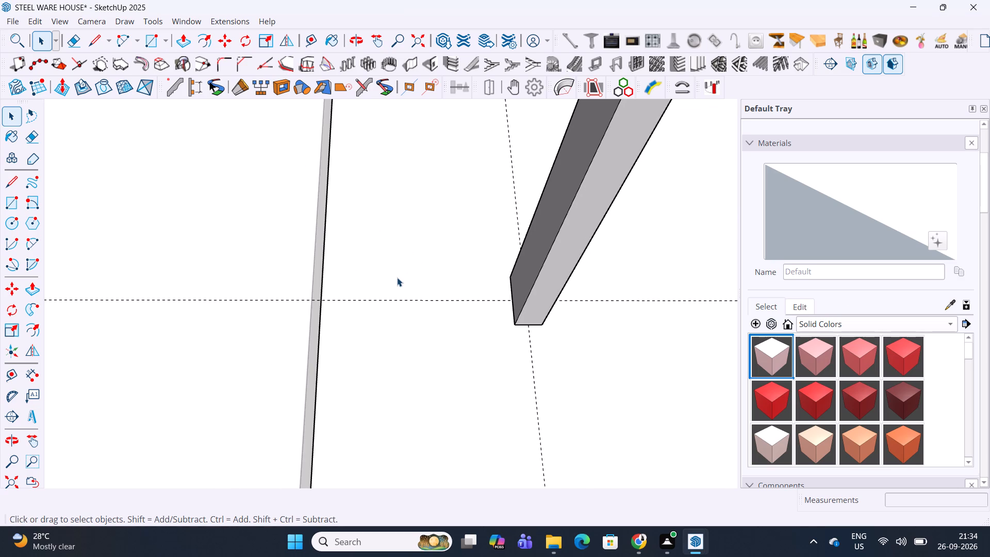
{"action": "key", "text": "ctrl+z"}
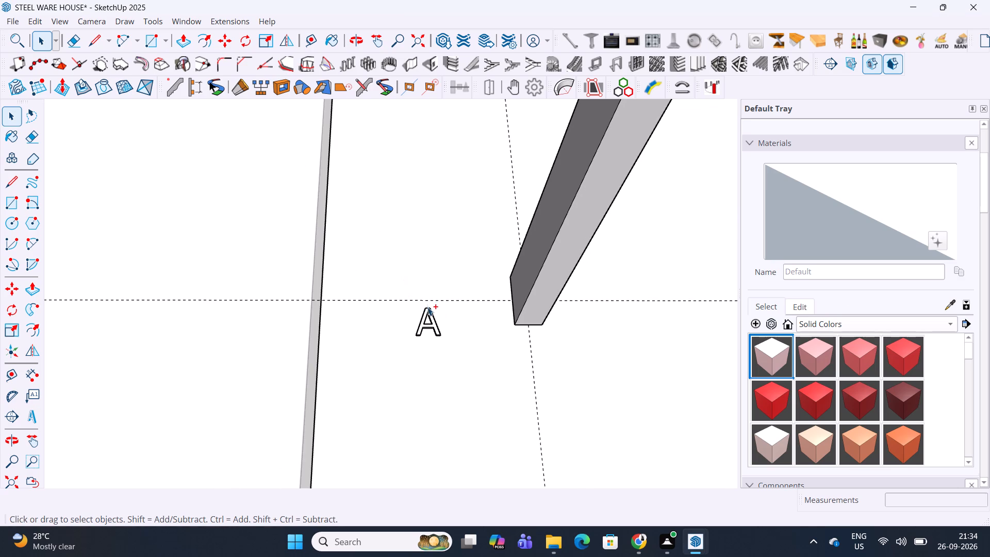
Delete the copied 3D letter A beside the second column.
{"action": "left_click", "coordinate": [432, 317]}
{"action": "scroll", "coordinate": [457, 272], "scroll_direction": "down", "scroll_amount": 12}
{"action": "scroll", "coordinate": [457, 272], "scroll_direction": "up", "scroll_amount": 7}
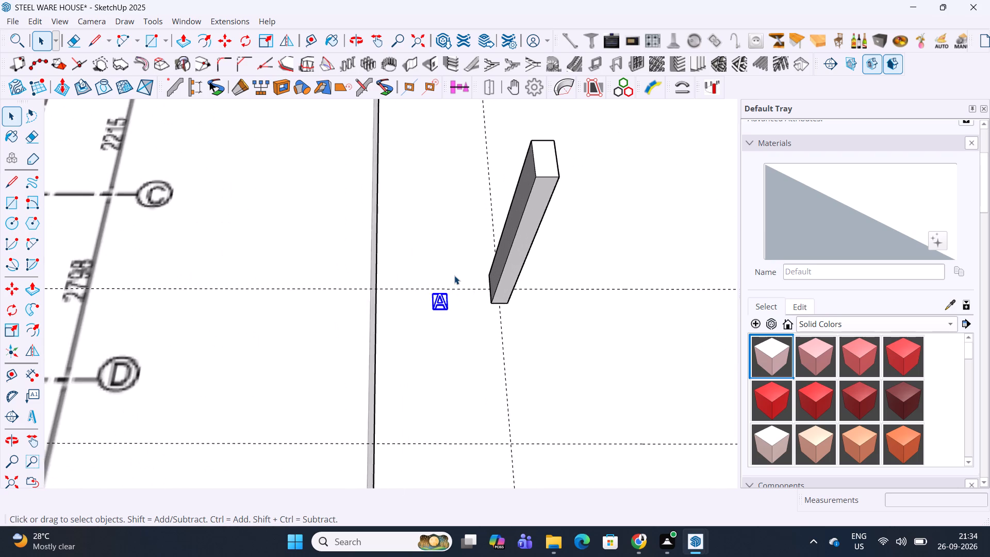
{"action": "scroll", "coordinate": [454, 275], "scroll_direction": "up", "scroll_amount": 5}
{"action": "left_click", "coordinate": [440, 308]}
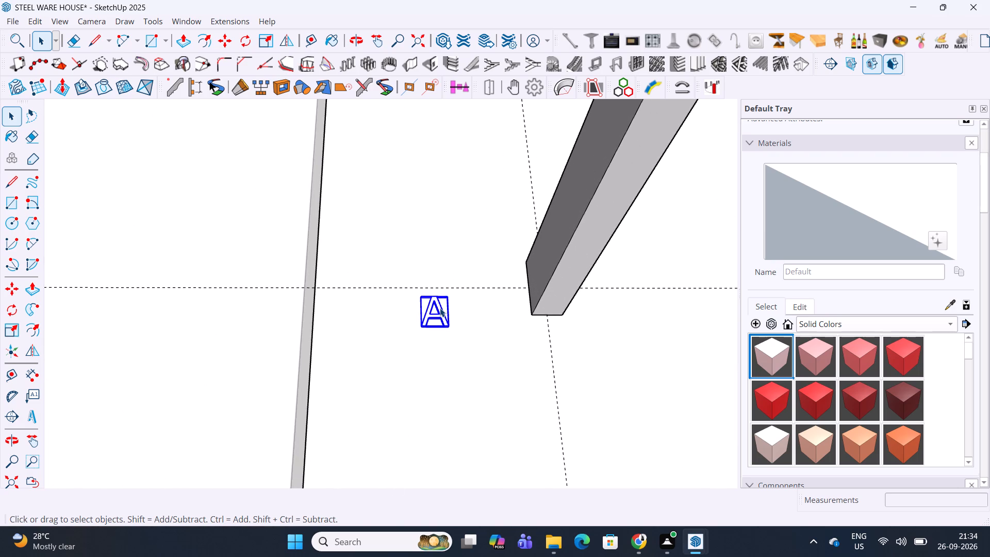
{"action": "key", "text": "Delete"}
Place 3D text "B" just below the guide line between the slab edge and the second column.
{"action": "left_click", "coordinate": [31, 412]}
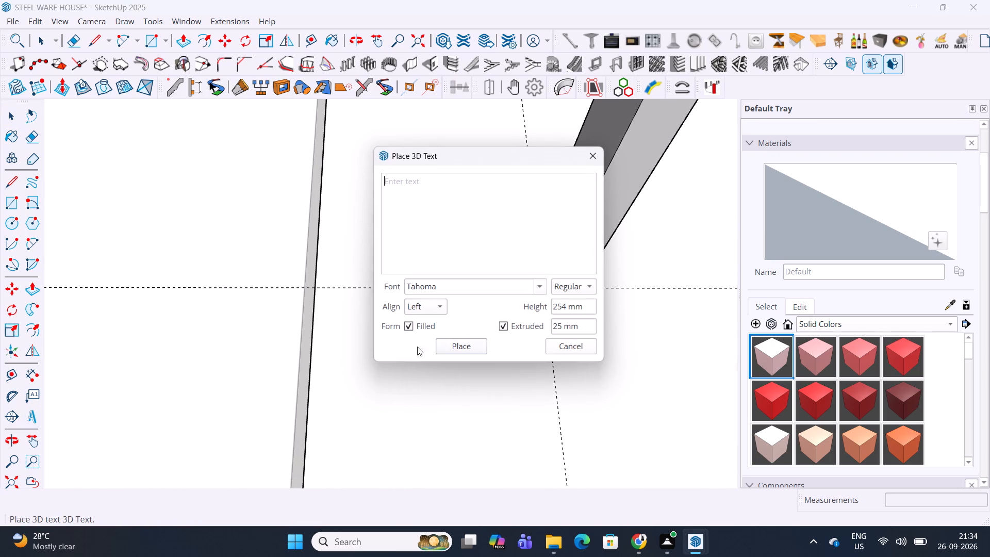
{"action": "key", "text": "b"}
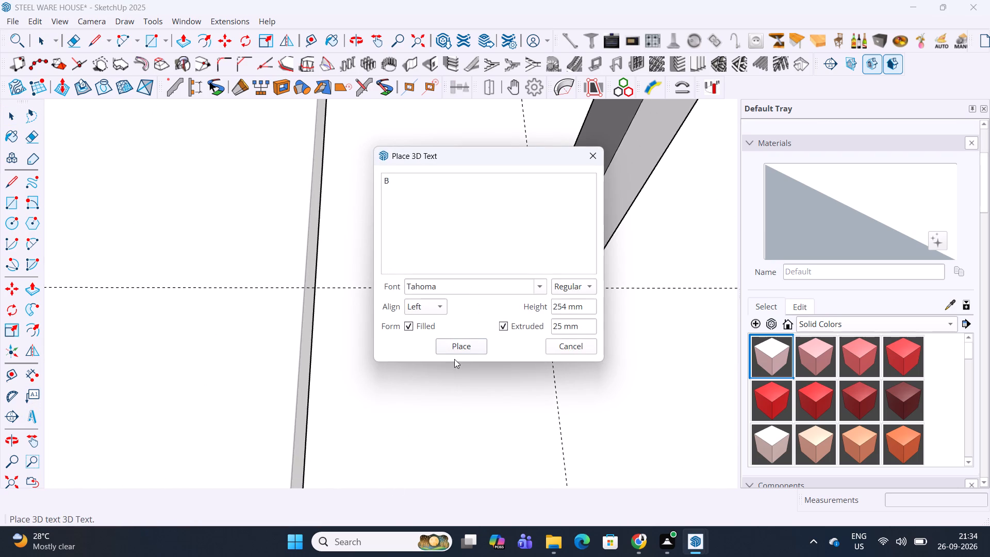
{"action": "left_click", "coordinate": [463, 347]}
{"action": "left_click", "coordinate": [457, 321]}
Place 3D text "C" just below the next guide line after B, near the slab edge.
{"action": "scroll", "coordinate": [383, 277], "scroll_direction": "down", "scroll_amount": 6}
{"action": "left_click", "coordinate": [35, 424]}
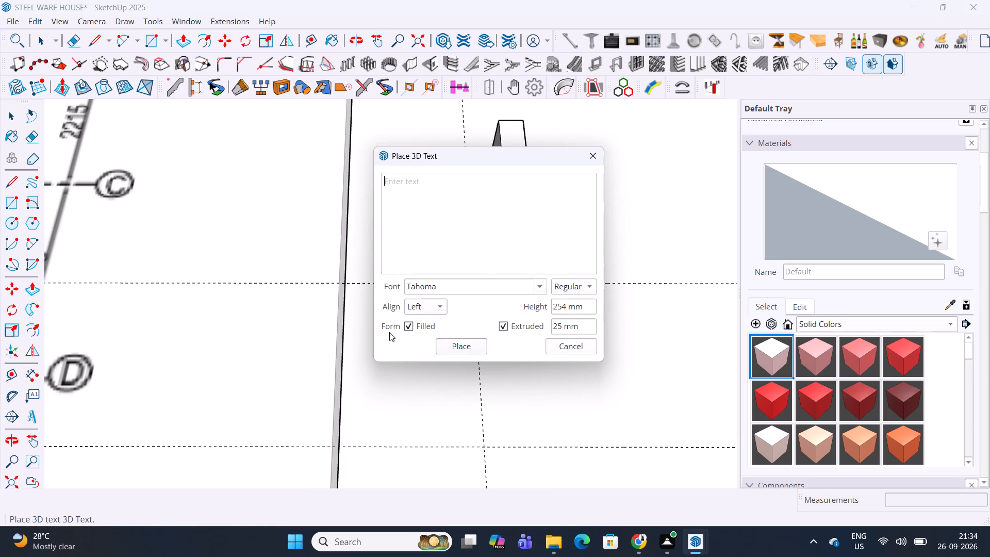
{"action": "key", "text": "c"}
{"action": "left_click", "coordinate": [460, 348]}
{"action": "scroll", "coordinate": [478, 201], "scroll_direction": "down", "scroll_amount": 6}
{"action": "scroll", "coordinate": [451, 364], "scroll_direction": "up", "scroll_amount": 4}
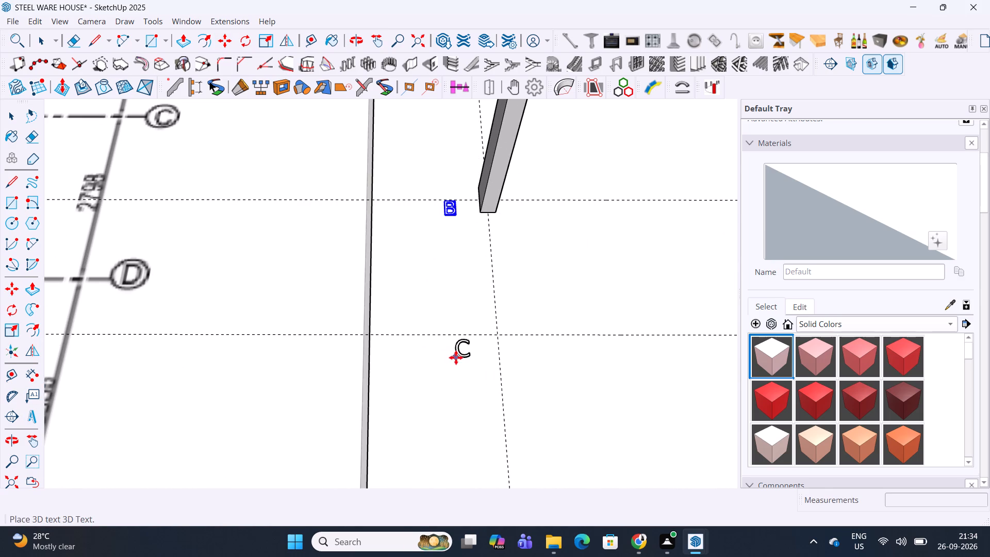
{"action": "left_click", "coordinate": [456, 357]}
Examine the lettered grid lines of the anchor bolt layout against the guide lines and letters on the slab.
{"action": "scroll", "coordinate": [468, 278], "scroll_direction": "down", "scroll_amount": 19}
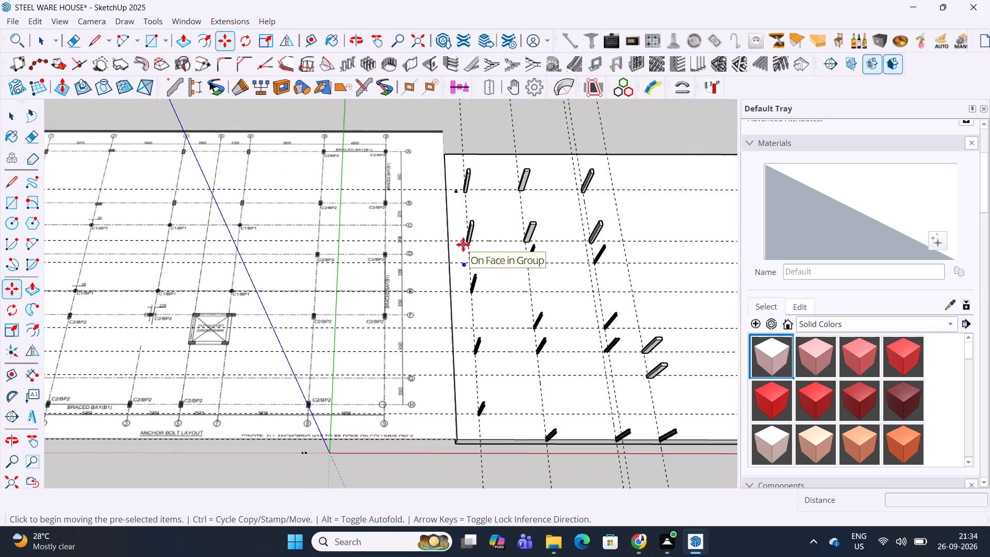
{"action": "scroll", "coordinate": [381, 256], "scroll_direction": "up", "scroll_amount": 6}
{"action": "scroll", "coordinate": [384, 254], "scroll_direction": "down", "scroll_amount": 1}
{"action": "scroll", "coordinate": [485, 251], "scroll_direction": "down", "scroll_amount": 4}
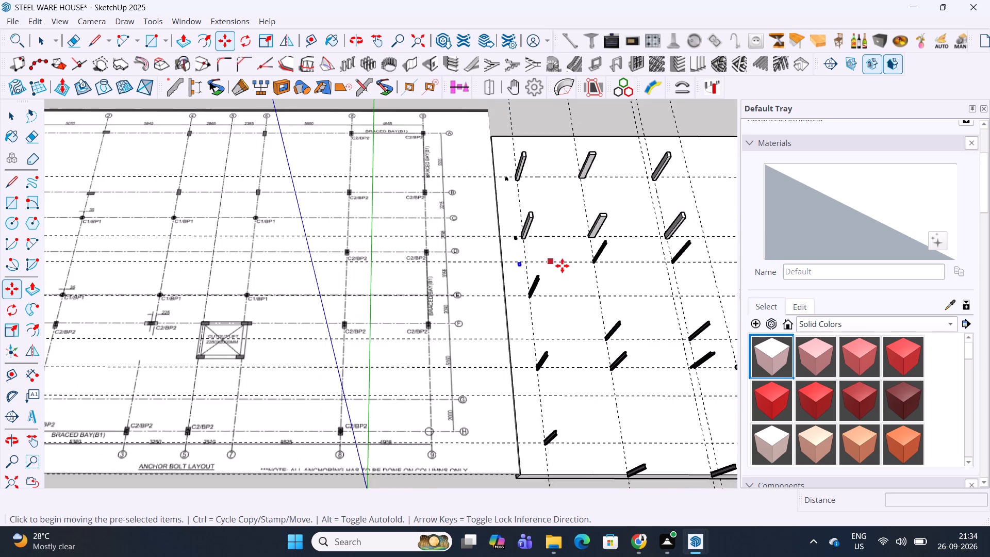
{"action": "scroll", "coordinate": [564, 266], "scroll_direction": "down", "scroll_amount": 6}
{"action": "scroll", "coordinate": [217, 258], "scroll_direction": "up", "scroll_amount": 5}
{"action": "scroll", "coordinate": [237, 200], "scroll_direction": "up", "scroll_amount": 3}
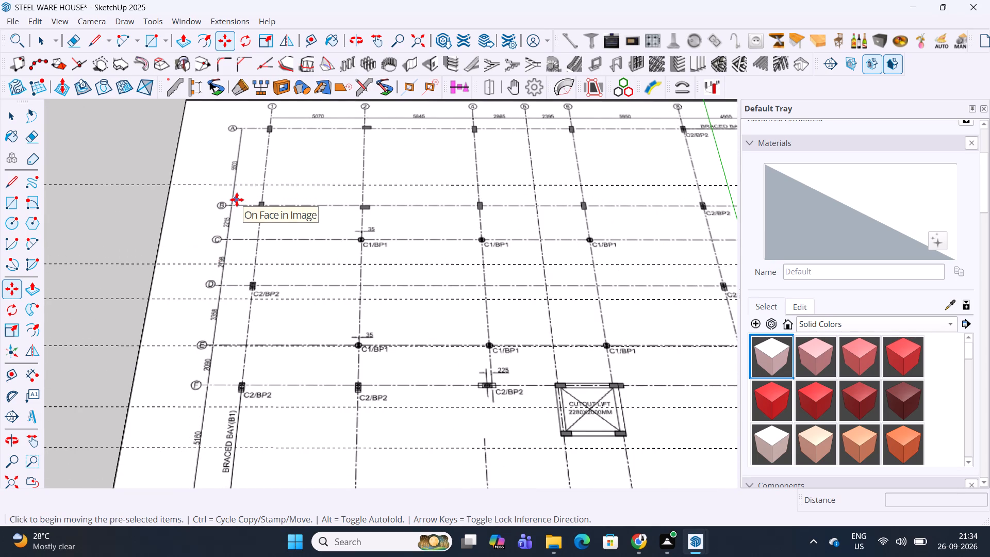
{"action": "scroll", "coordinate": [236, 202], "scroll_direction": "down", "scroll_amount": 3}
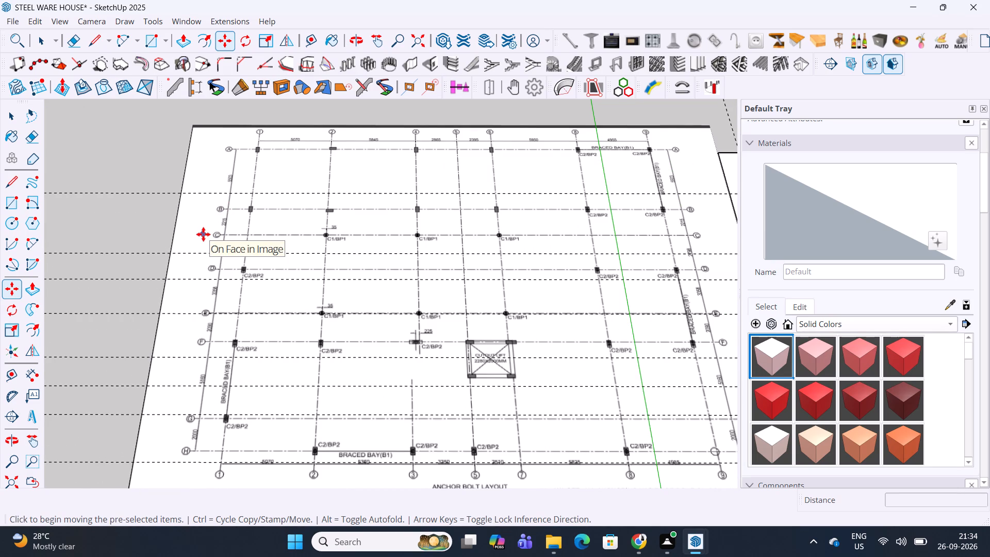
{"action": "scroll", "coordinate": [203, 234], "scroll_direction": "down", "scroll_amount": 1}
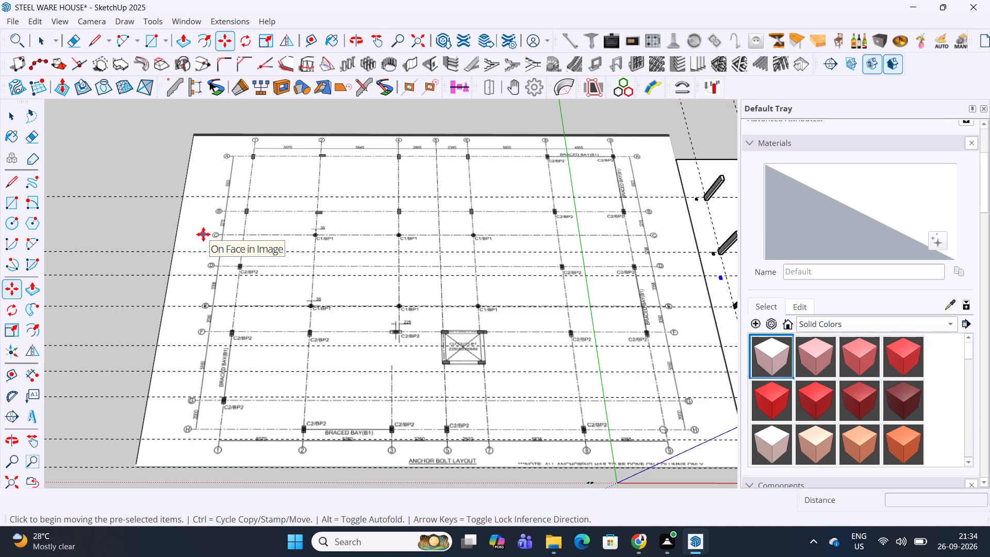
{"action": "scroll", "coordinate": [203, 234], "scroll_direction": "down", "scroll_amount": 8}
{"action": "scroll", "coordinate": [420, 245], "scroll_direction": "up", "scroll_amount": 5}
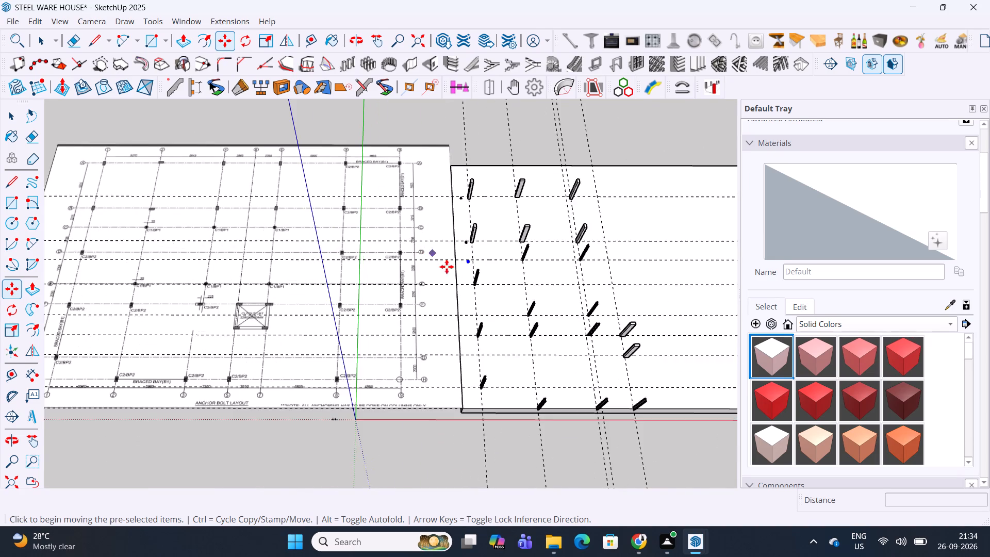
{"action": "scroll", "coordinate": [453, 290], "scroll_direction": "up", "scroll_amount": 7}
{"action": "scroll", "coordinate": [486, 228], "scroll_direction": "up", "scroll_amount": 5}
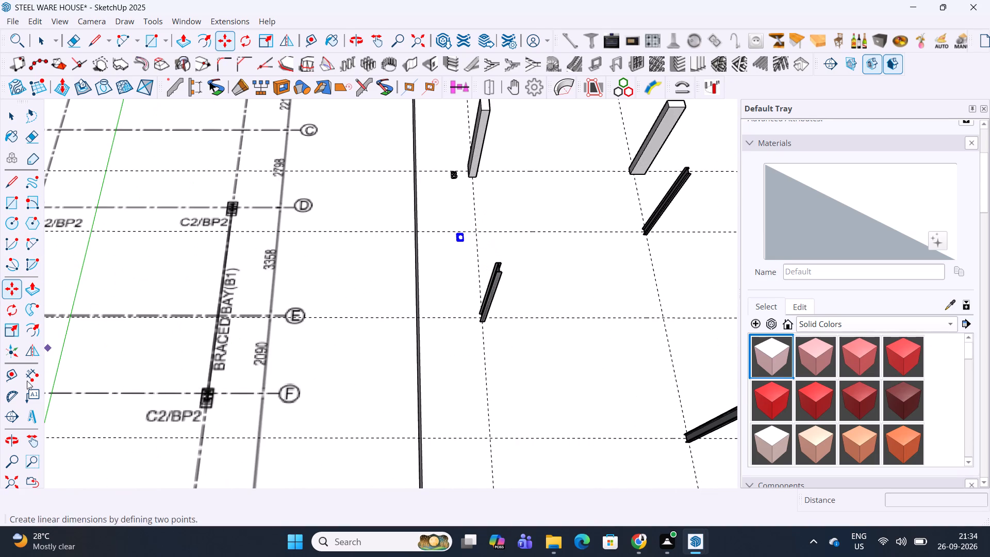
Place 3D text "D" just below the guide line after C, beside the foot of the I-section column.
{"action": "left_click", "coordinate": [35, 414]}
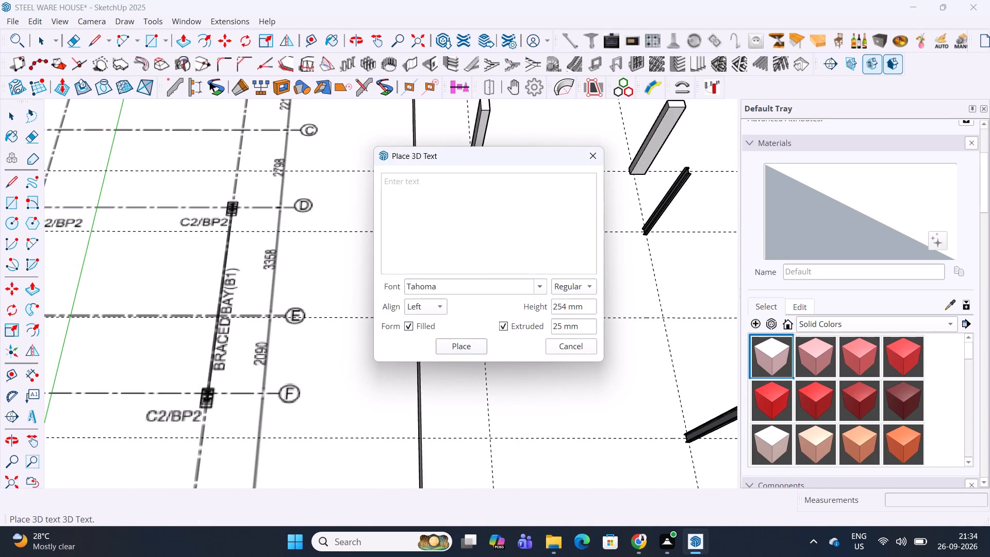
{"action": "key", "text": "d"}
{"action": "left_click", "coordinate": [453, 348]}
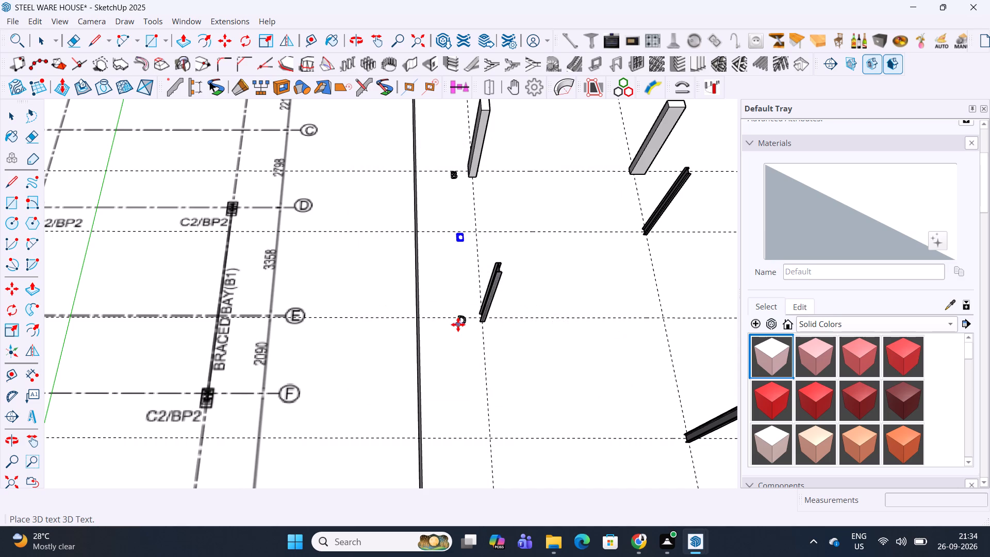
{"action": "scroll", "coordinate": [458, 324], "scroll_direction": "up", "scroll_amount": 5}
{"action": "left_click", "coordinate": [467, 333]}
{"action": "scroll", "coordinate": [473, 248], "scroll_direction": "down", "scroll_amount": 7}
{"action": "key", "text": "space"}
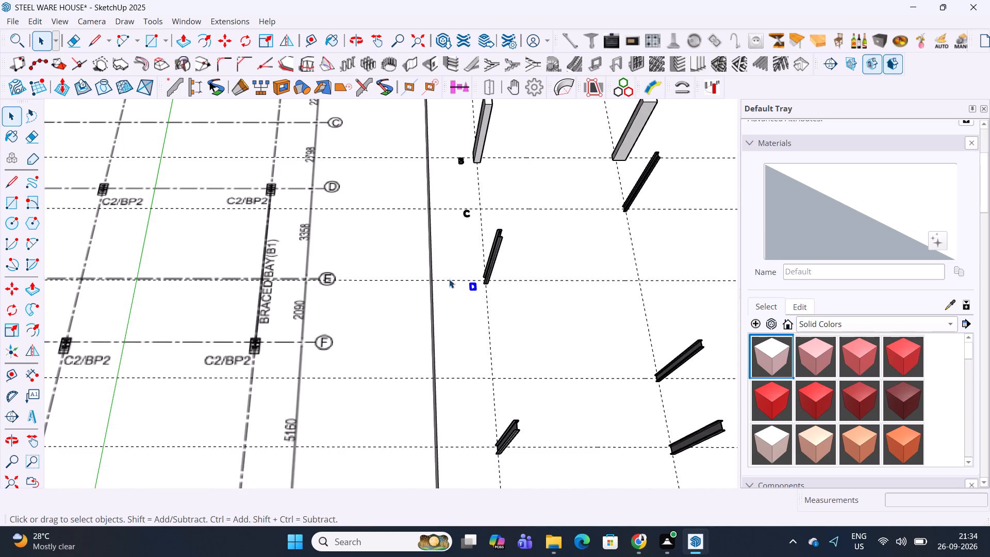
Place 3D text "E" just below the guide line after D, aligned with the other letters near the slab edge.
{"action": "left_click", "coordinate": [32, 422]}
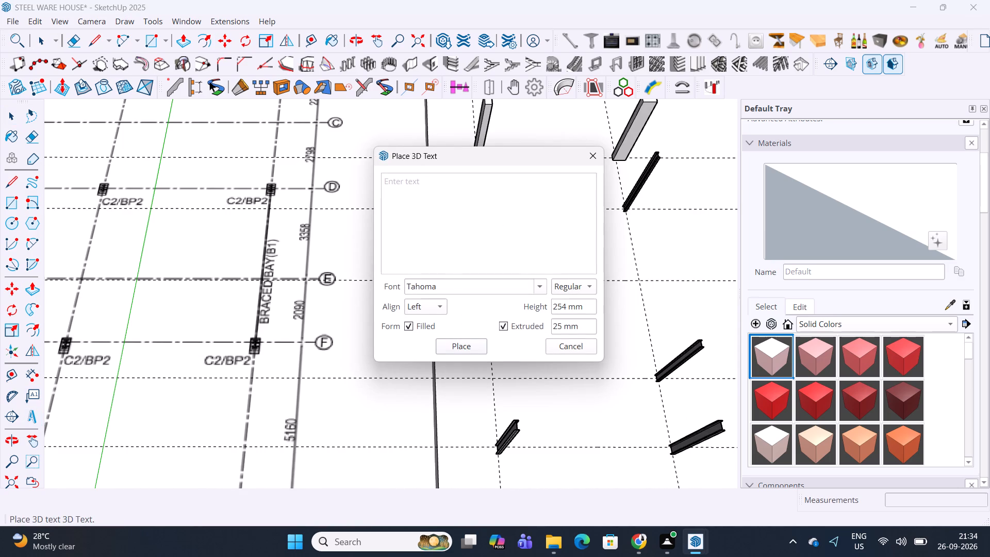
{"action": "key", "text": "e"}
{"action": "left_click", "coordinate": [455, 346]}
{"action": "scroll", "coordinate": [476, 386], "scroll_direction": "up", "scroll_amount": 4}
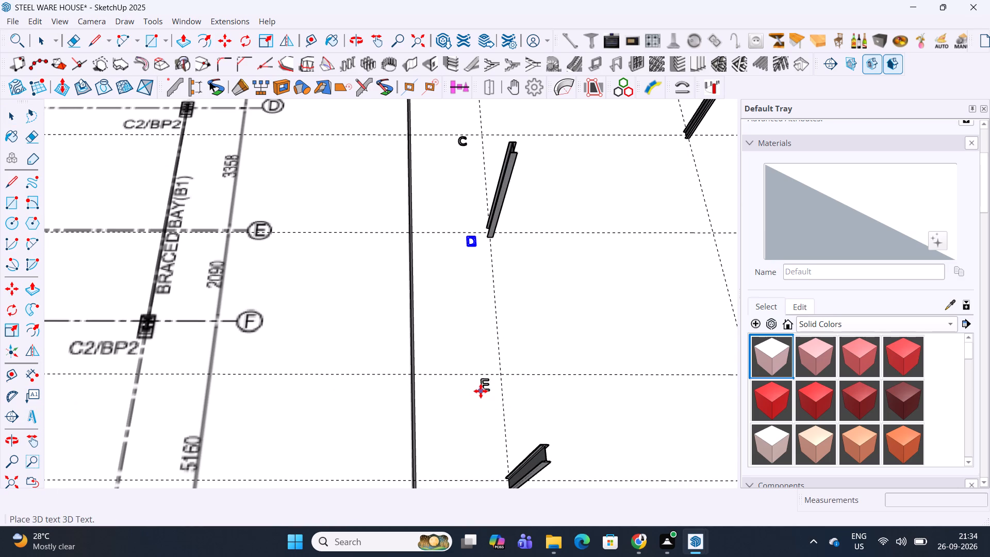
{"action": "scroll", "coordinate": [459, 251], "scroll_direction": "down", "scroll_amount": 12}
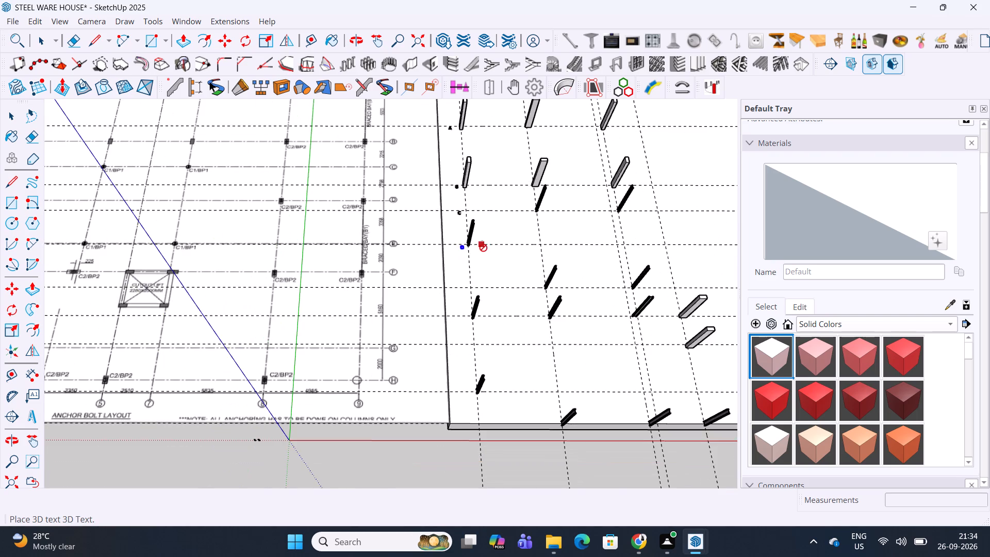
{"action": "scroll", "coordinate": [518, 251], "scroll_direction": "down", "scroll_amount": 5}
{"action": "scroll", "coordinate": [142, 261], "scroll_direction": "up", "scroll_amount": 5}
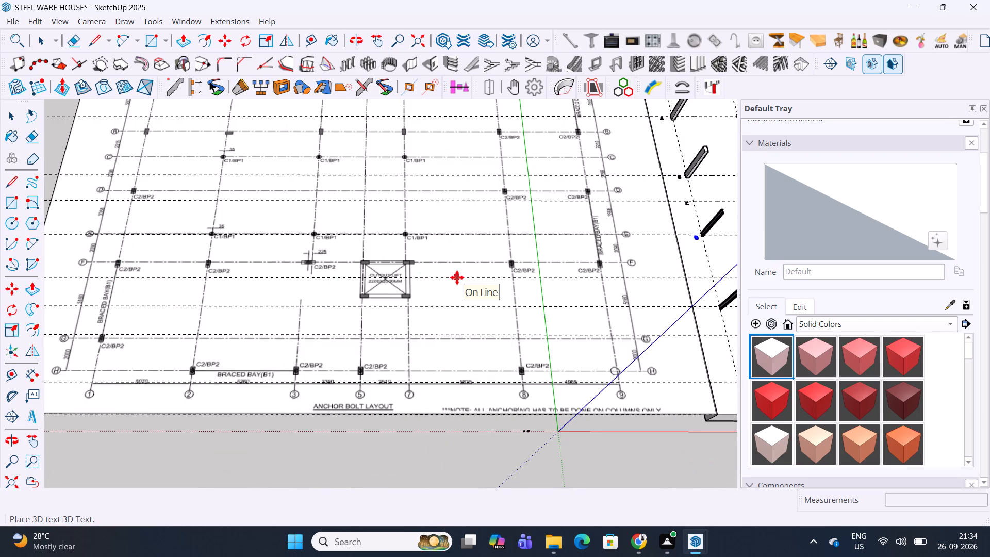
{"action": "scroll", "coordinate": [370, 268], "scroll_direction": "down", "scroll_amount": 7}
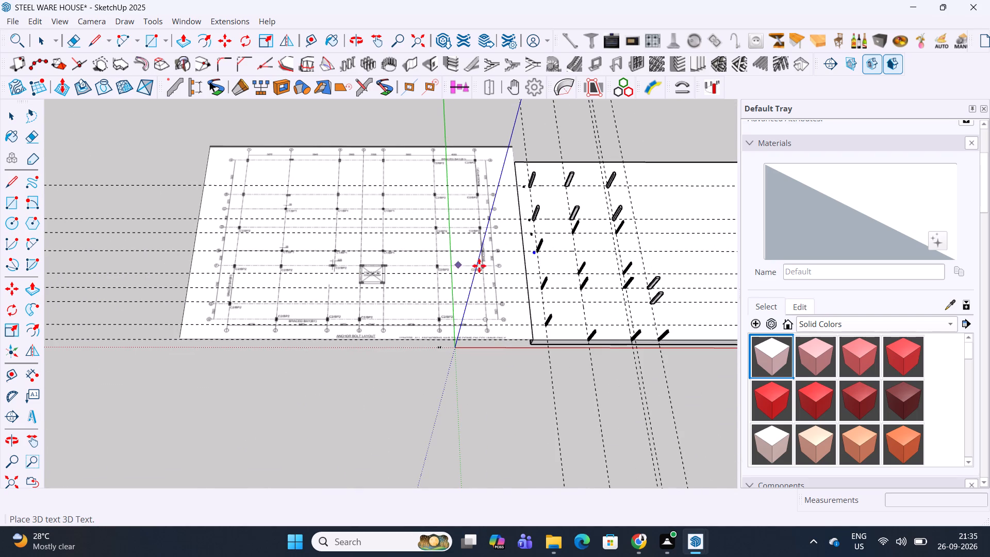
{"action": "scroll", "coordinate": [201, 232], "scroll_direction": "up", "scroll_amount": 6}
{"action": "scroll", "coordinate": [300, 251], "scroll_direction": "up", "scroll_amount": 5}
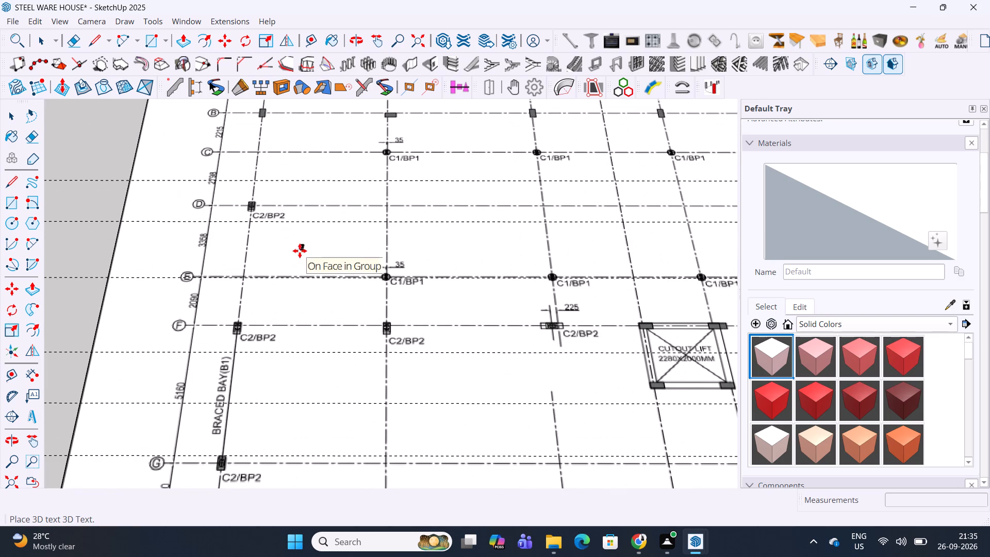
{"action": "scroll", "coordinate": [257, 211], "scroll_direction": "down", "scroll_amount": 13}
{"action": "scroll", "coordinate": [529, 236], "scroll_direction": "up", "scroll_amount": 11}
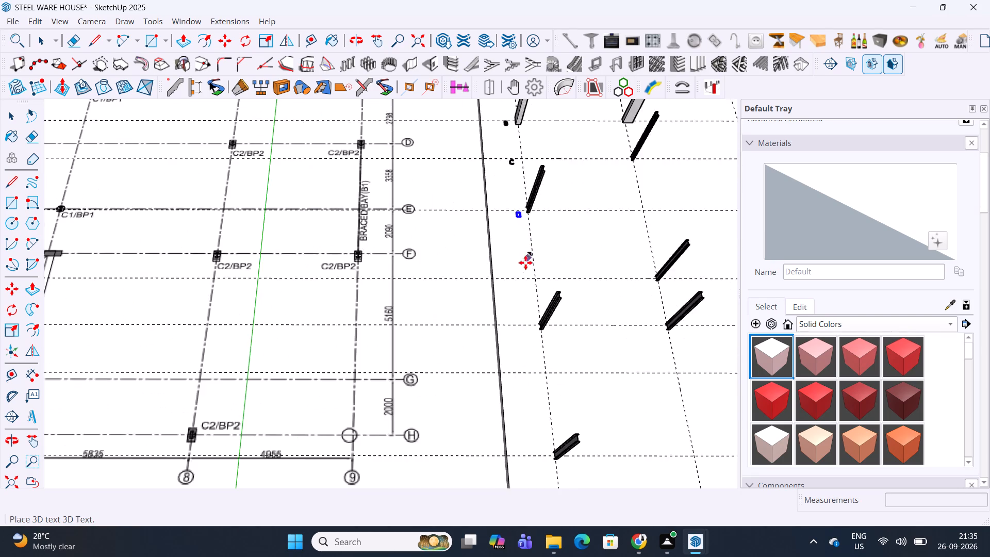
{"action": "scroll", "coordinate": [525, 263], "scroll_direction": "up", "scroll_amount": 7}
{"action": "left_click", "coordinate": [530, 294]}
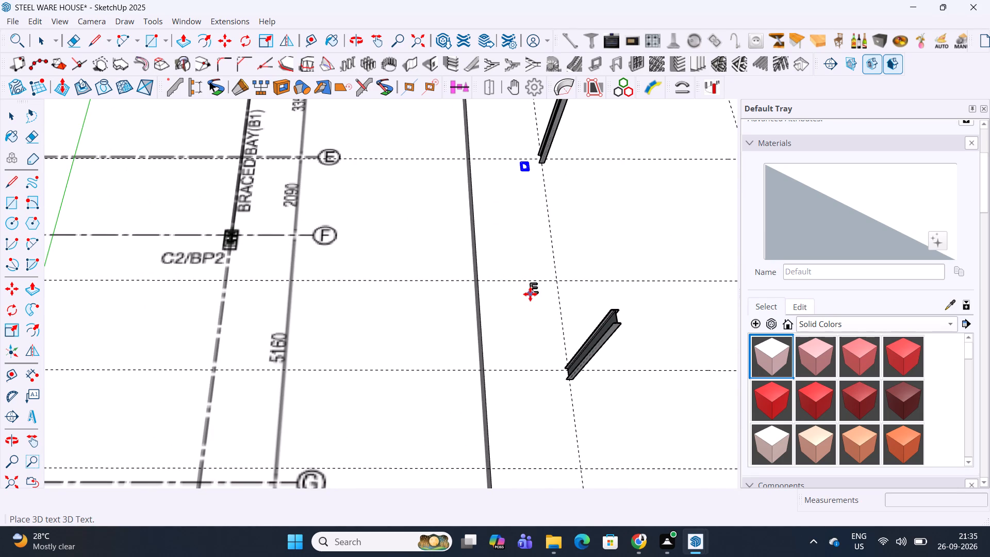
Place 3D text "F" just below the guide line after E, beside the foot of the next I-section column.
{"action": "scroll", "coordinate": [495, 191], "scroll_direction": "down", "scroll_amount": 6}
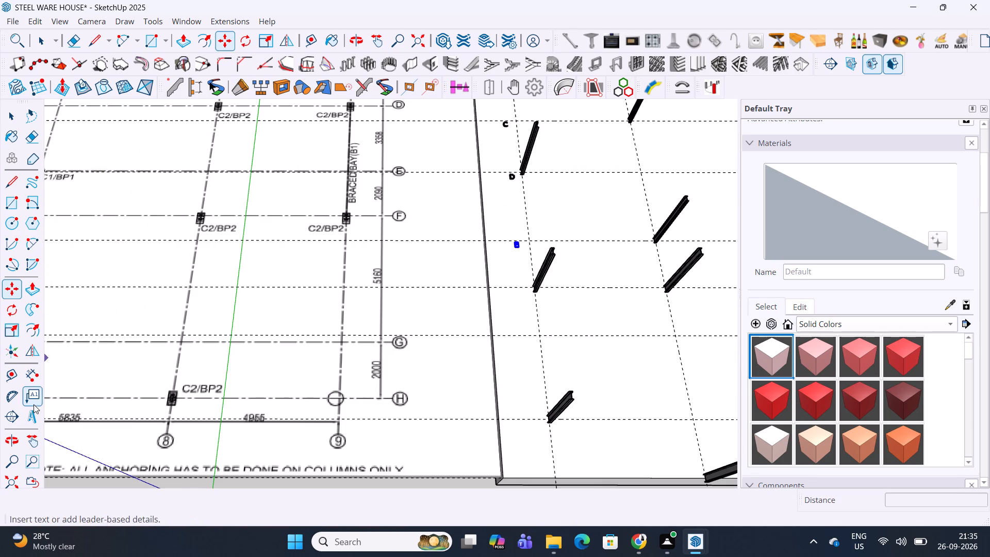
{"action": "left_click", "coordinate": [32, 412]}
{"action": "key", "text": "f"}
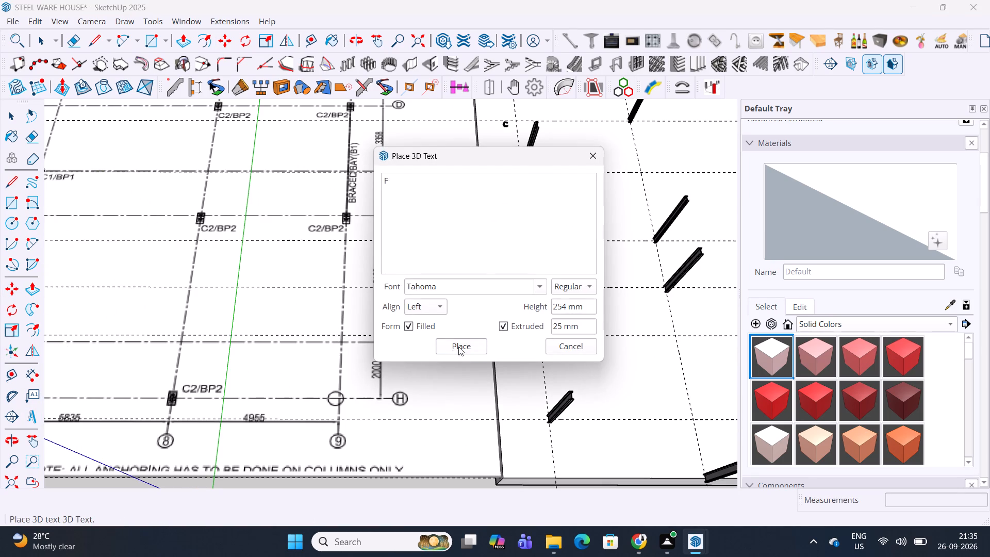
{"action": "left_click", "coordinate": [459, 347]}
{"action": "scroll", "coordinate": [507, 298], "scroll_direction": "up", "scroll_amount": 9}
{"action": "left_click", "coordinate": [525, 292]}
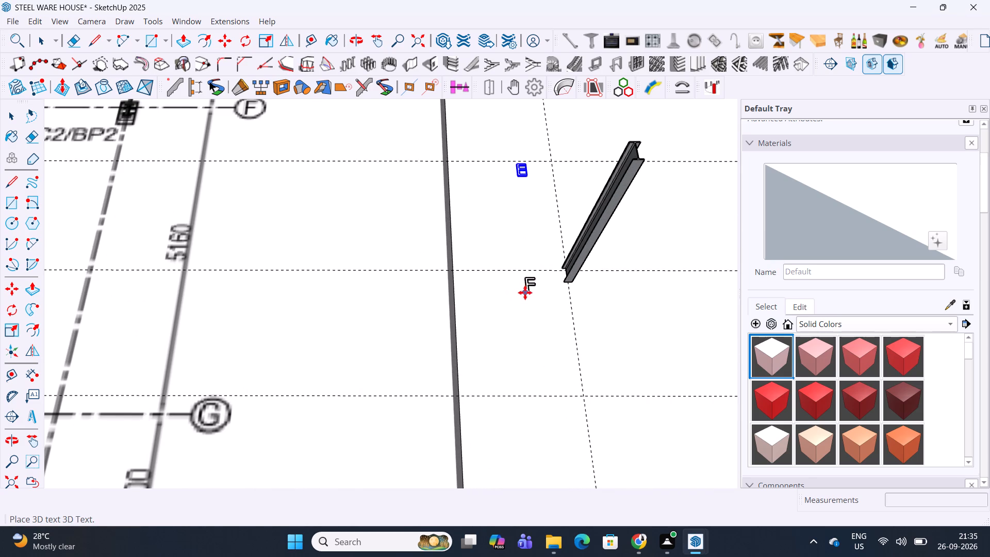
Place 3D text "G" just below the guide line after F, in line with the other letters near the slab edge.
{"action": "left_click", "coordinate": [35, 414]}
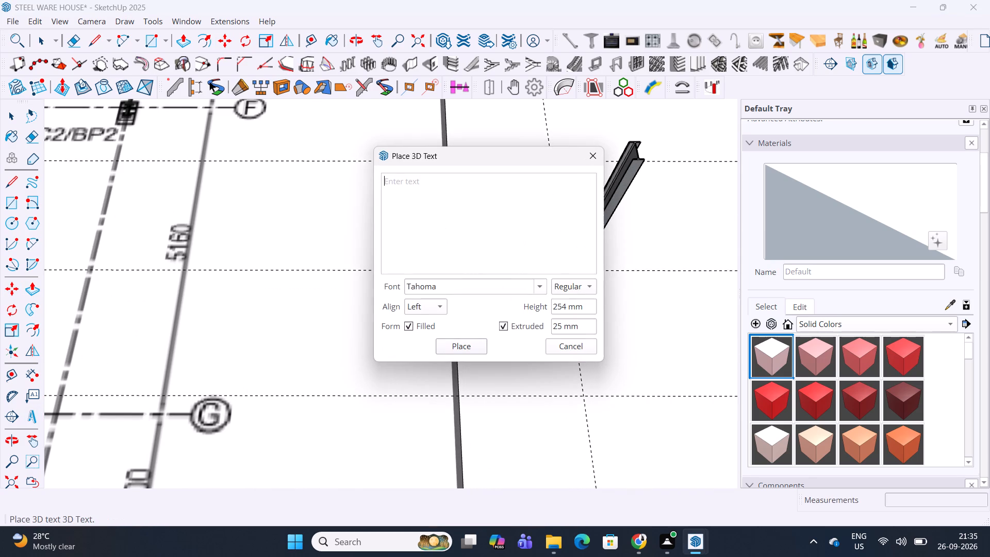
{"action": "key", "text": "g"}
{"action": "left_click", "coordinate": [455, 344]}
{"action": "scroll", "coordinate": [464, 230], "scroll_direction": "down", "scroll_amount": 6}
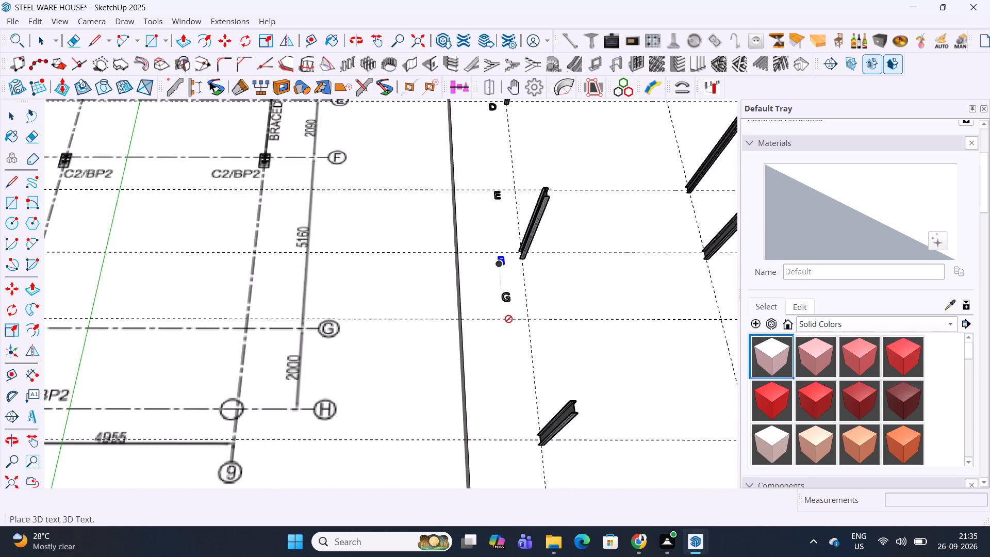
{"action": "scroll", "coordinate": [509, 322], "scroll_direction": "up", "scroll_amount": 5}
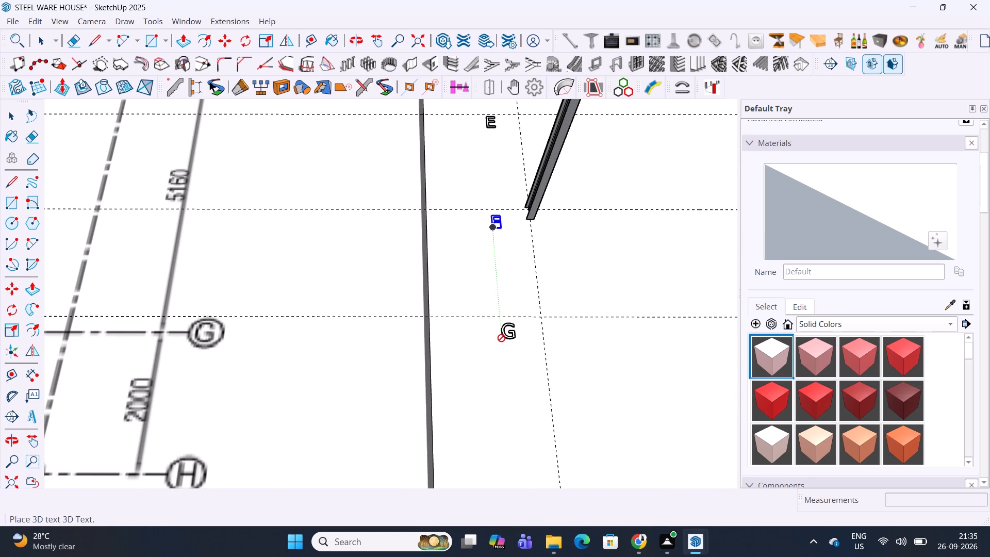
{"action": "left_click", "coordinate": [501, 336]}
{"action": "scroll", "coordinate": [473, 223], "scroll_direction": "down", "scroll_amount": 7}
{"action": "scroll", "coordinate": [488, 257], "scroll_direction": "up", "scroll_amount": 10}
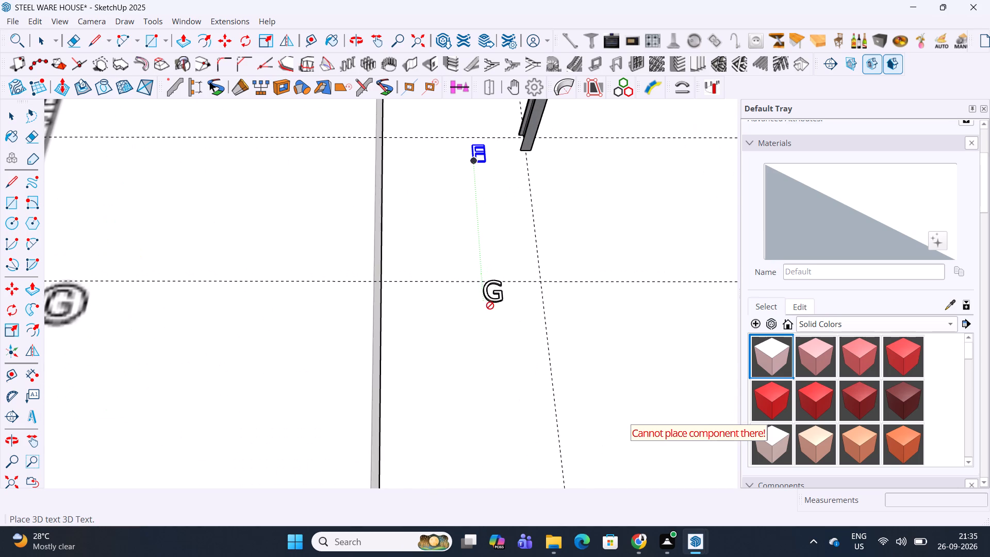
{"action": "left_click", "coordinate": [490, 314]}
{"action": "scroll", "coordinate": [484, 281], "scroll_direction": "up", "scroll_amount": 11}
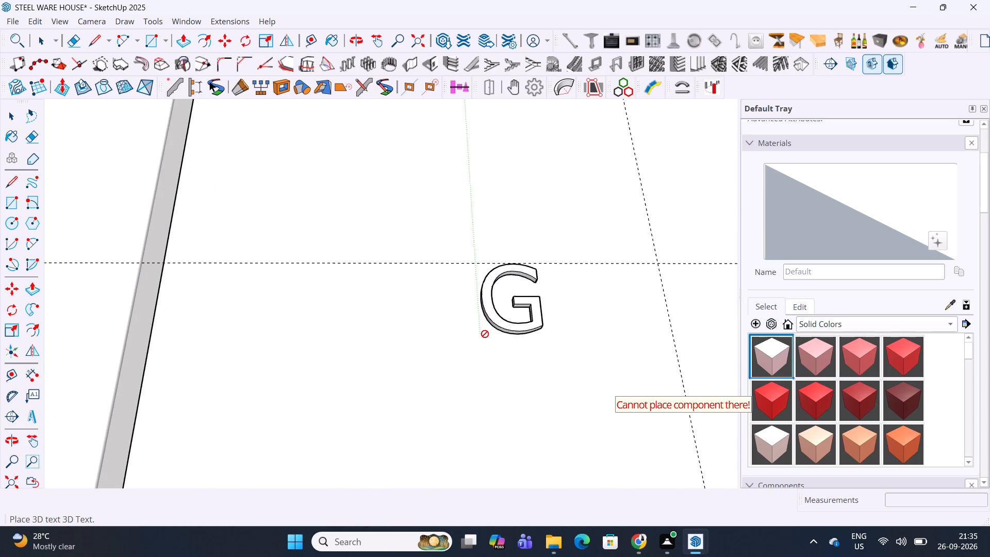
{"action": "left_click", "coordinate": [484, 340]}
{"action": "left_click", "coordinate": [549, 343]}
Place 3D text "H" just below the guide line after G, beside the foot of the I-section column.
{"action": "scroll", "coordinate": [414, 237], "scroll_direction": "down", "scroll_amount": 20}
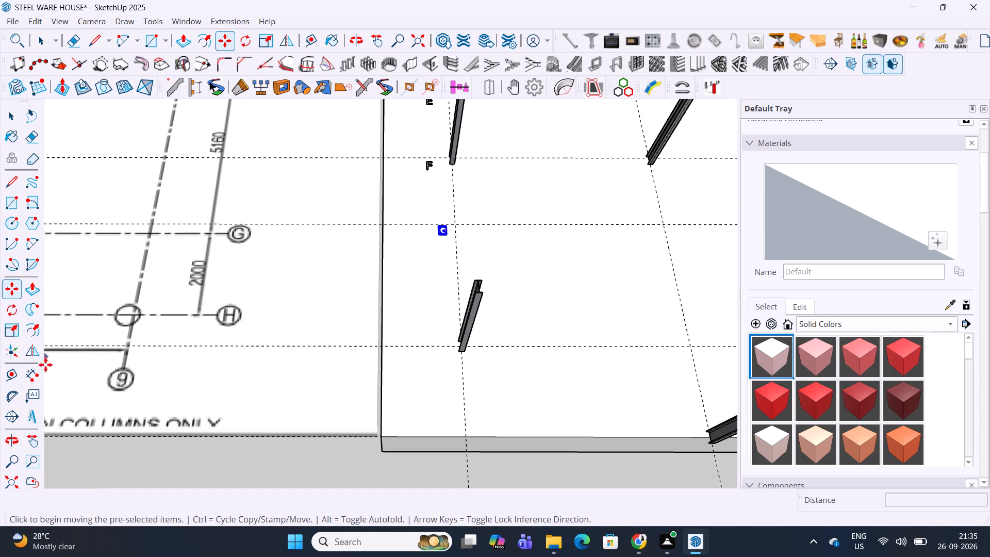
{"action": "left_click", "coordinate": [32, 407]}
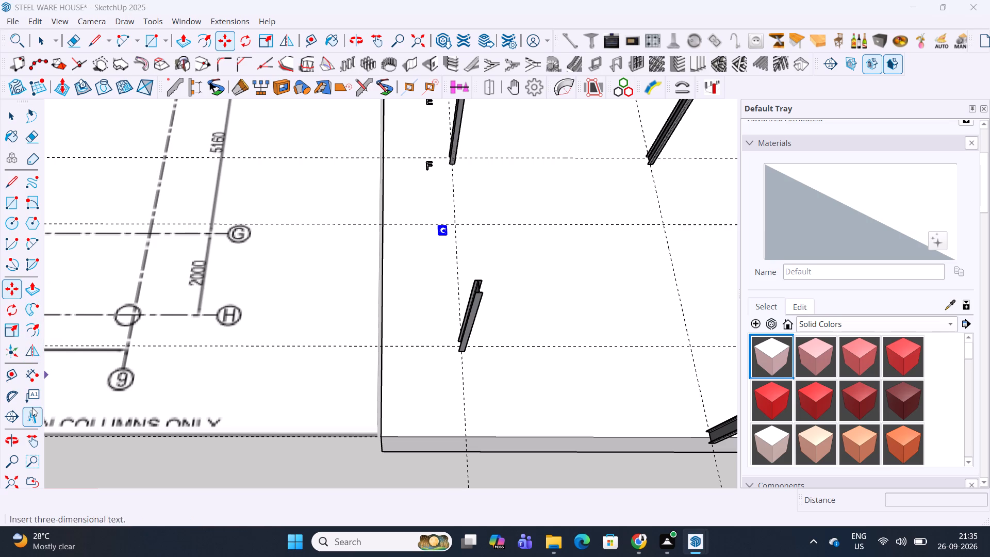
{"action": "key", "text": "h"}
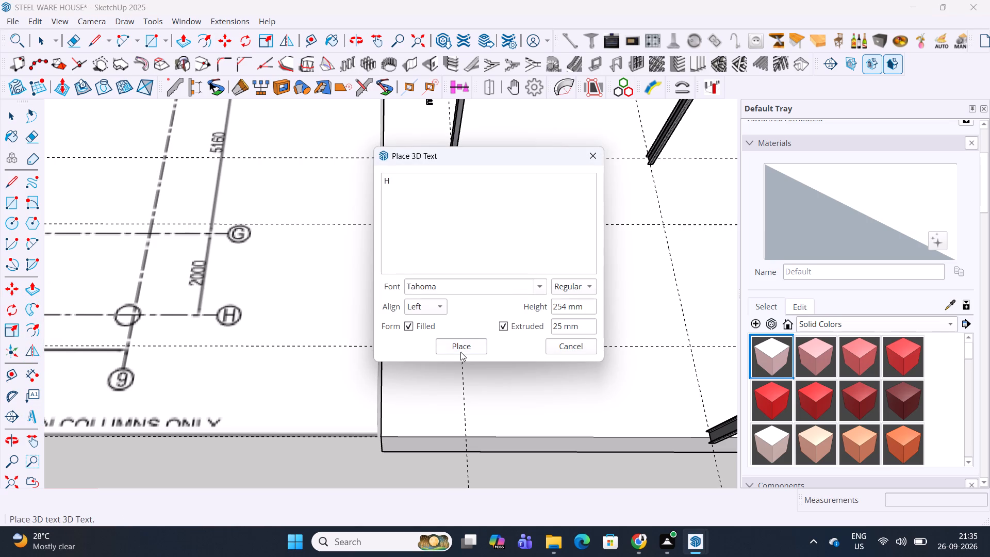
{"action": "left_click", "coordinate": [460, 352]}
{"action": "scroll", "coordinate": [436, 366], "scroll_direction": "up", "scroll_amount": 9}
{"action": "left_click", "coordinate": [443, 358]}
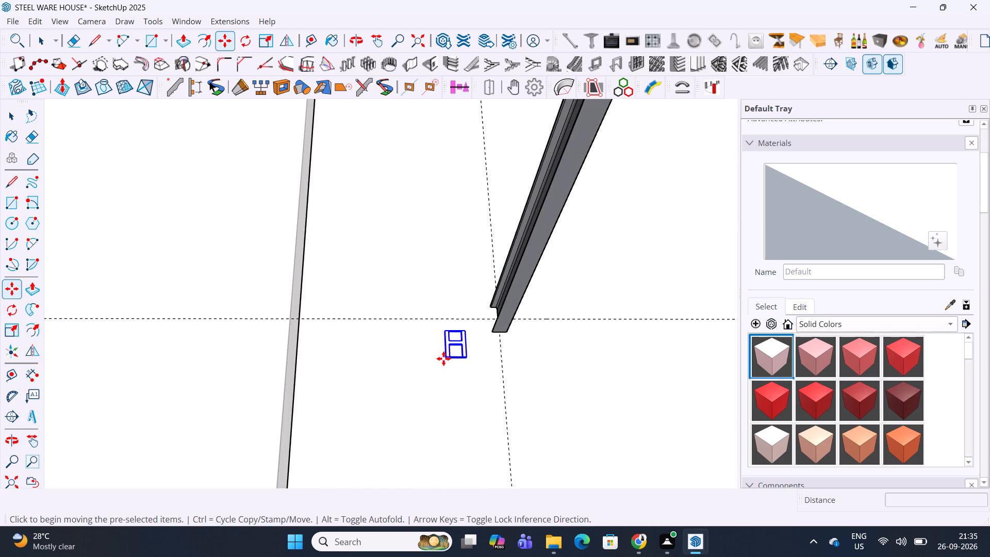
Open the slab group and Push/Pull its side face nearest H outward, extending the slab past the last cross guide line.
{"action": "scroll", "coordinate": [431, 284], "scroll_direction": "down", "scroll_amount": 13}
{"action": "scroll", "coordinate": [467, 263], "scroll_direction": "down", "scroll_amount": 6}
{"action": "middle_click_drag", "start_coordinate": [326, 239], "coordinate": [654, 255], "text": "shift"}
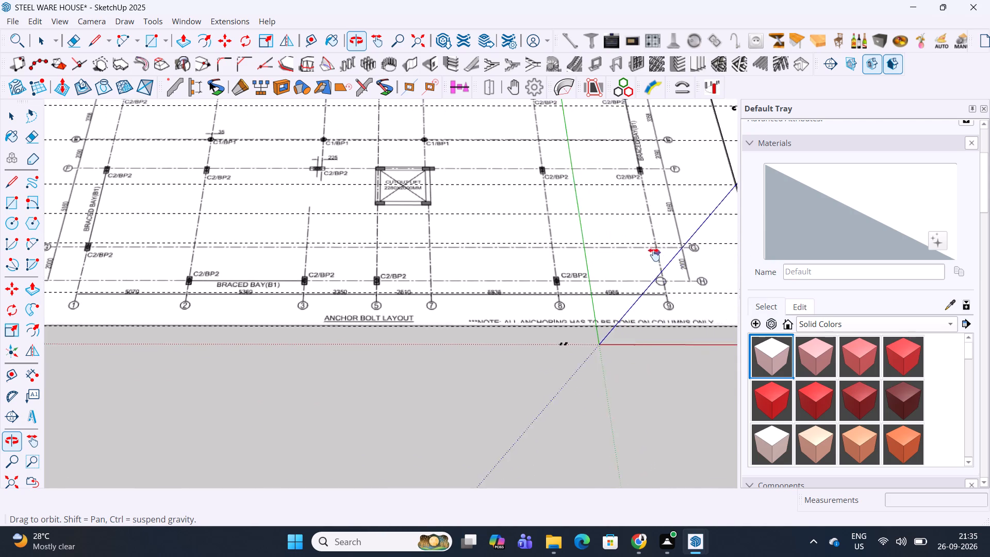
{"action": "middle_click_drag", "start_coordinate": [654, 255], "coordinate": [385, 160], "text": "shift"}
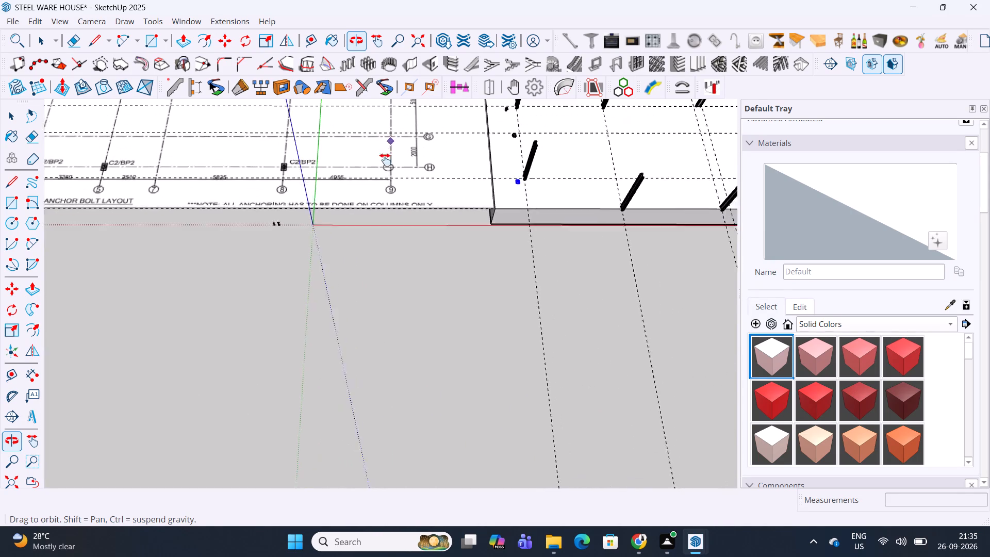
{"action": "middle_click_drag", "start_coordinate": [385, 160], "coordinate": [363, 177], "text": "shift"}
{"action": "middle_click_drag", "start_coordinate": [455, 200], "coordinate": [397, 226], "text": "shift"}
{"action": "scroll", "coordinate": [439, 264], "scroll_direction": "up", "scroll_amount": 8}
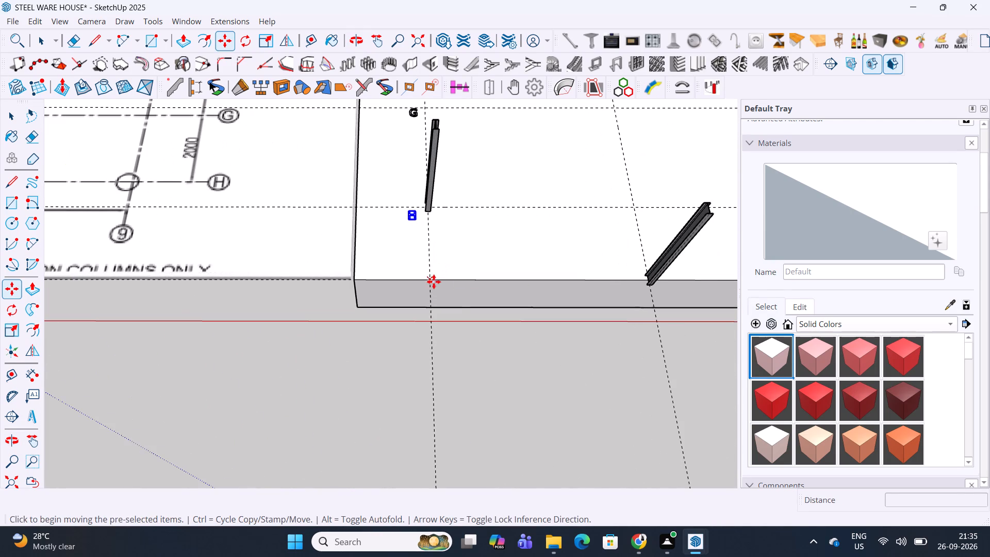
{"action": "key", "text": "space"}
{"action": "left_click", "coordinate": [484, 291]}
{"action": "double_click", "coordinate": [484, 291]}
{"action": "key", "text": "p"}
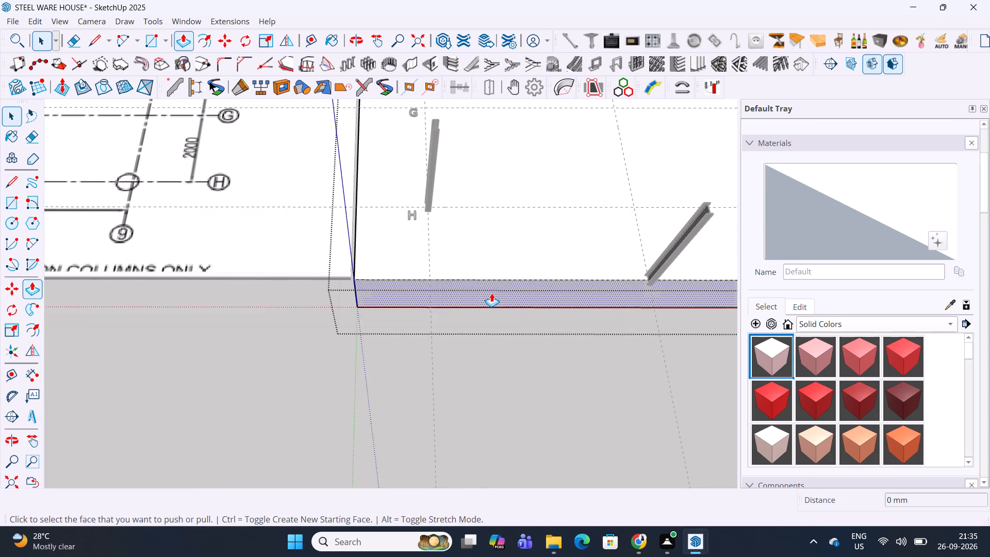
{"action": "left_click", "coordinate": [491, 293]}
{"action": "left_click", "coordinate": [516, 392]}
{"action": "key", "text": "space"}
{"action": "key", "text": "Escape"}
{"action": "key", "text": "Escape"}
{"action": "key", "text": "Escape"}
{"action": "key", "text": "Escape"}
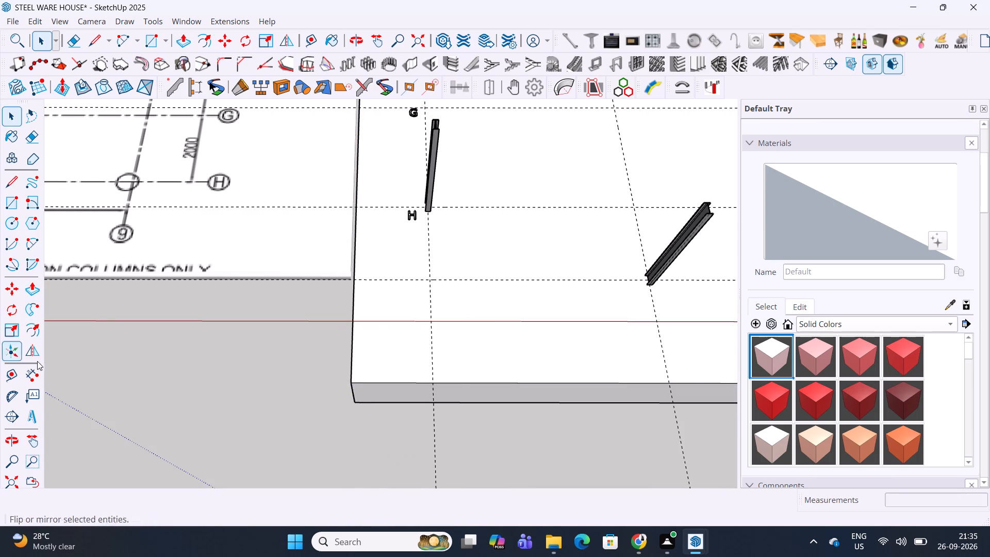
Place 3D text "1" on the extended slab strip, beside the lengthwise guide line that passes the column at H.
{"action": "left_click", "coordinate": [35, 412]}
{"action": "key", "text": "1"}
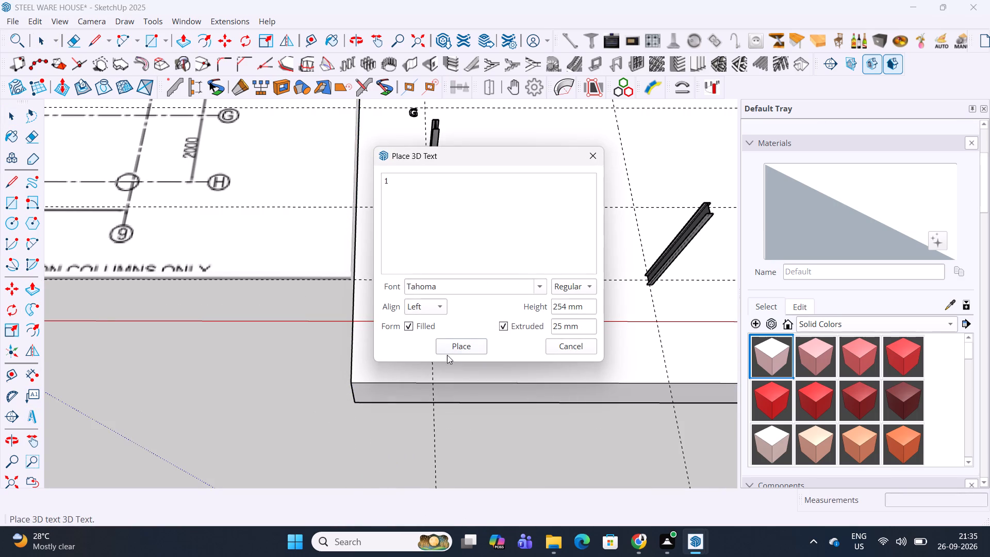
{"action": "left_click", "coordinate": [455, 349]}
{"action": "scroll", "coordinate": [428, 289], "scroll_direction": "up", "scroll_amount": 3}
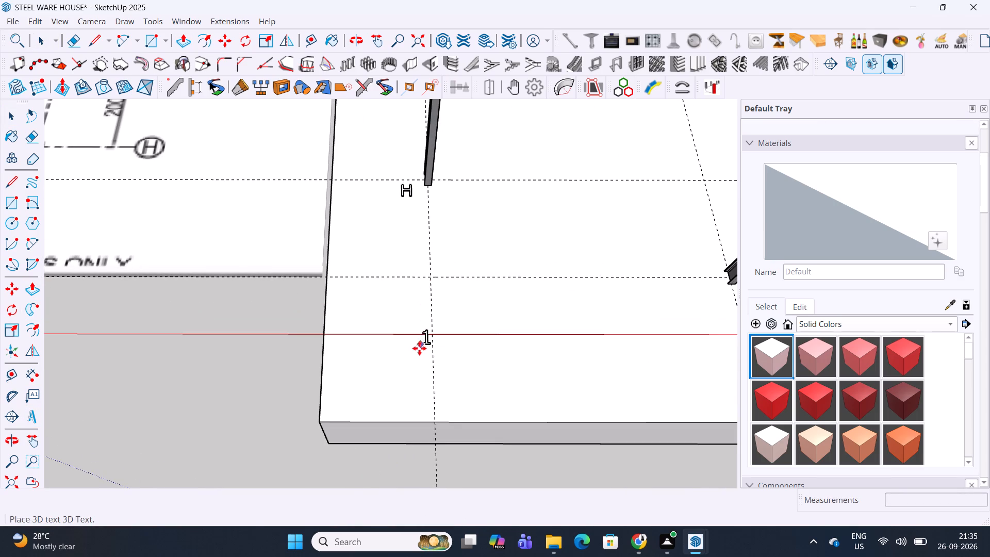
{"action": "left_click", "coordinate": [419, 349]}
Place 3D text "2" beside the second lengthwise guide line, in line with the 1 on the extended slab strip.
{"action": "middle_click_drag", "start_coordinate": [476, 350], "coordinate": [487, 352]}
{"action": "middle_click_drag", "start_coordinate": [606, 361], "coordinate": [299, 352], "text": "shift"}
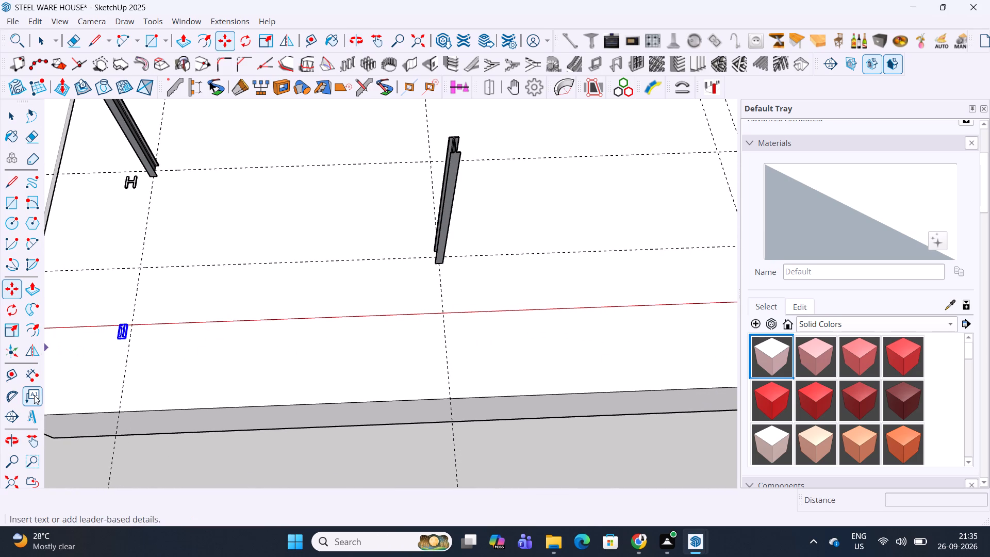
{"action": "left_click", "coordinate": [36, 414]}
{"action": "key", "text": "2"}
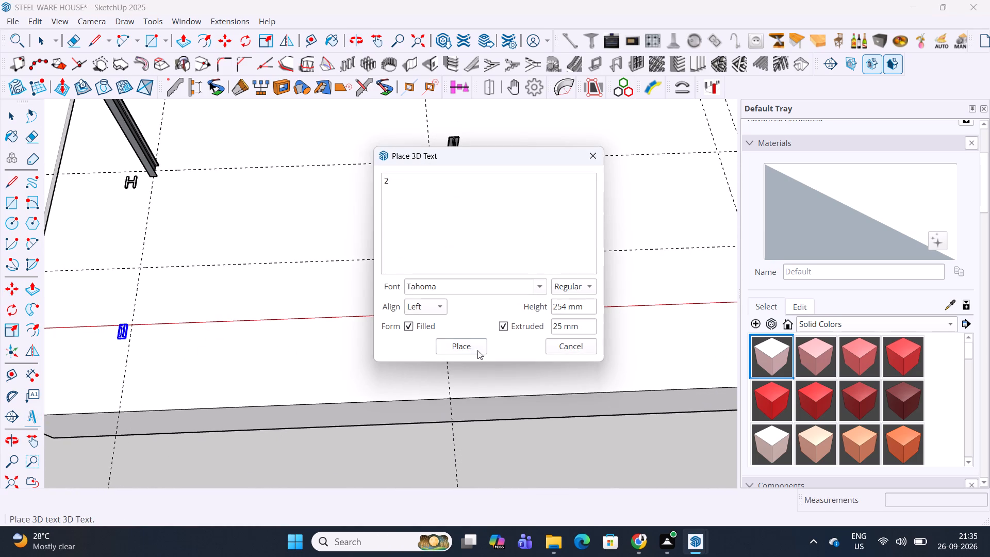
{"action": "left_click", "coordinate": [473, 346]}
{"action": "left_click", "coordinate": [428, 331]}
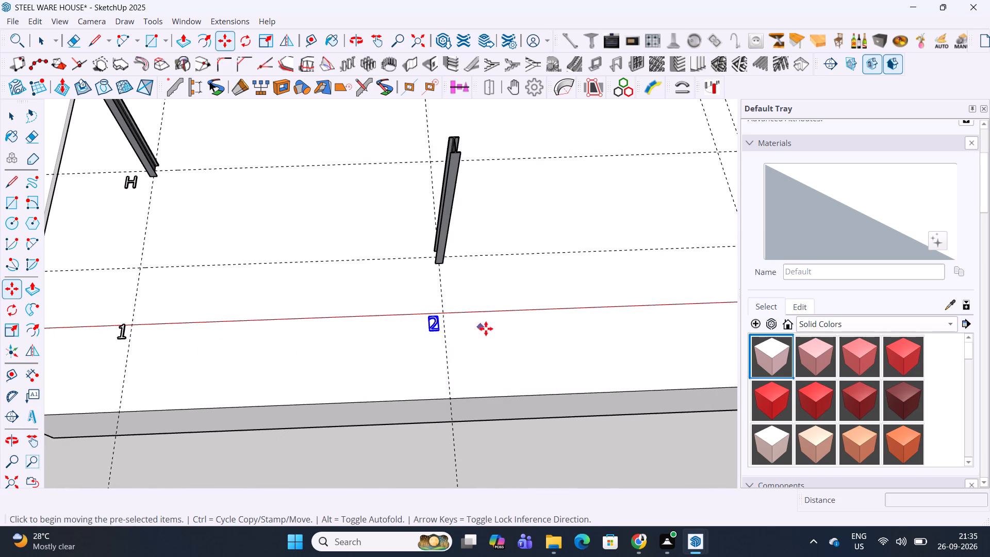
Place 3D text "3" beside the third lengthwise guide line, in line with the 2 on the extended slab strip.
{"action": "middle_click_drag", "start_coordinate": [521, 336], "coordinate": [326, 336], "text": "shift"}
{"action": "left_click", "coordinate": [31, 416]}
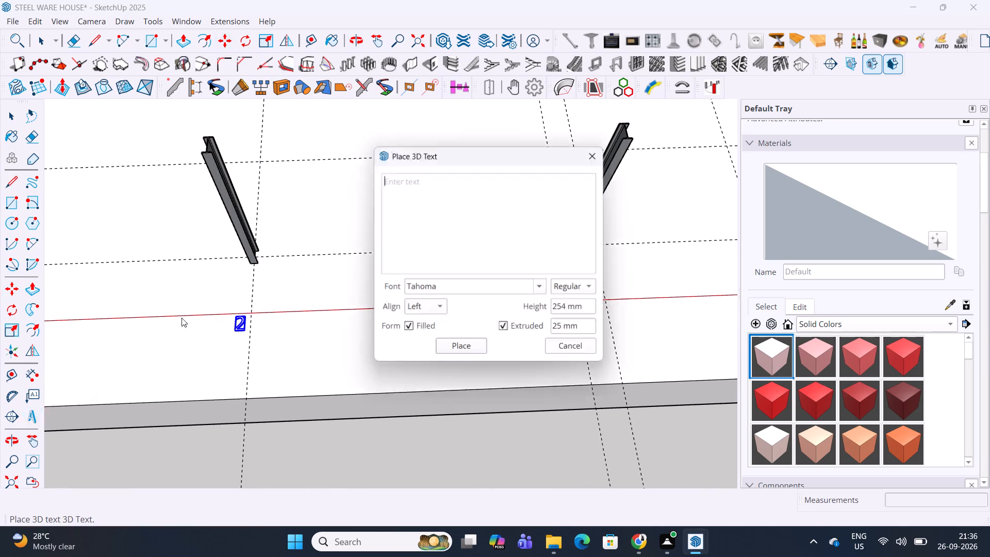
{"action": "key", "text": "3"}
{"action": "left_click", "coordinate": [454, 351]}
{"action": "scroll", "coordinate": [600, 324], "scroll_direction": "up", "scroll_amount": 2}
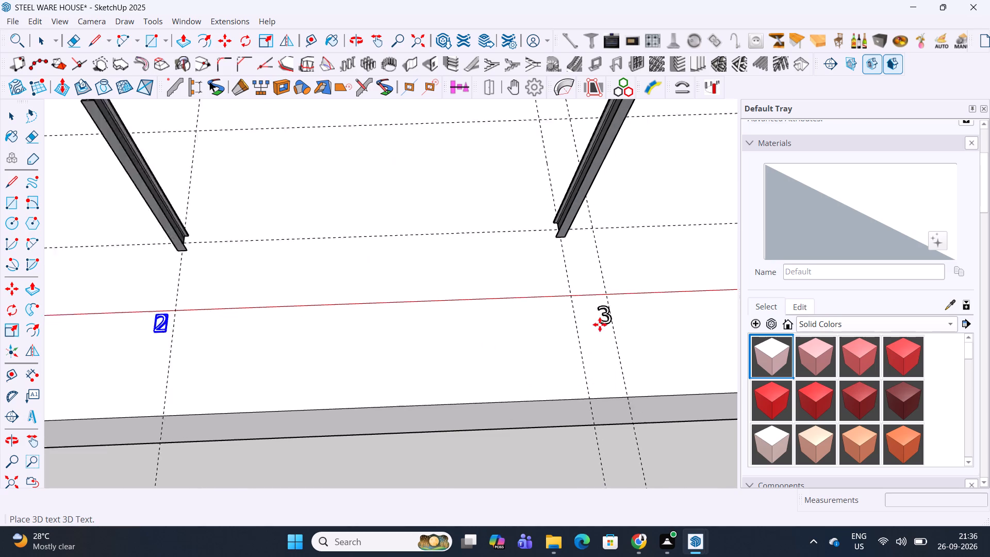
{"action": "scroll", "coordinate": [600, 324], "scroll_direction": "up", "scroll_amount": 2}
{"action": "left_click", "coordinate": [552, 331]}
Place 3D text "4" beside the closely spaced guide line right after 3, in line with the other numbers.
{"action": "middle_click_drag", "start_coordinate": [550, 338], "coordinate": [396, 338], "text": "shift"}
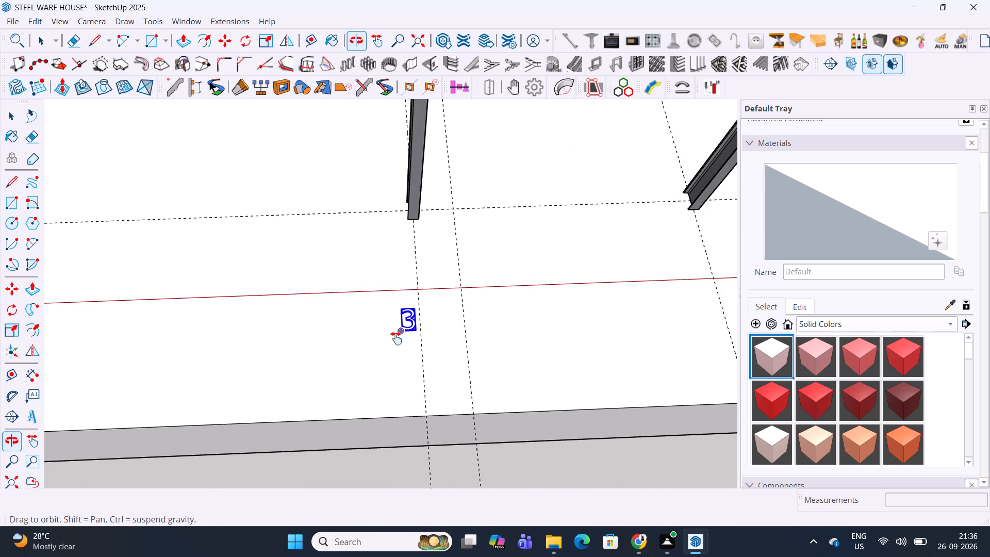
{"action": "middle_click_drag", "start_coordinate": [396, 338], "coordinate": [359, 340], "text": "shift"}
{"action": "left_click", "coordinate": [31, 414]}
{"action": "key", "text": "4"}
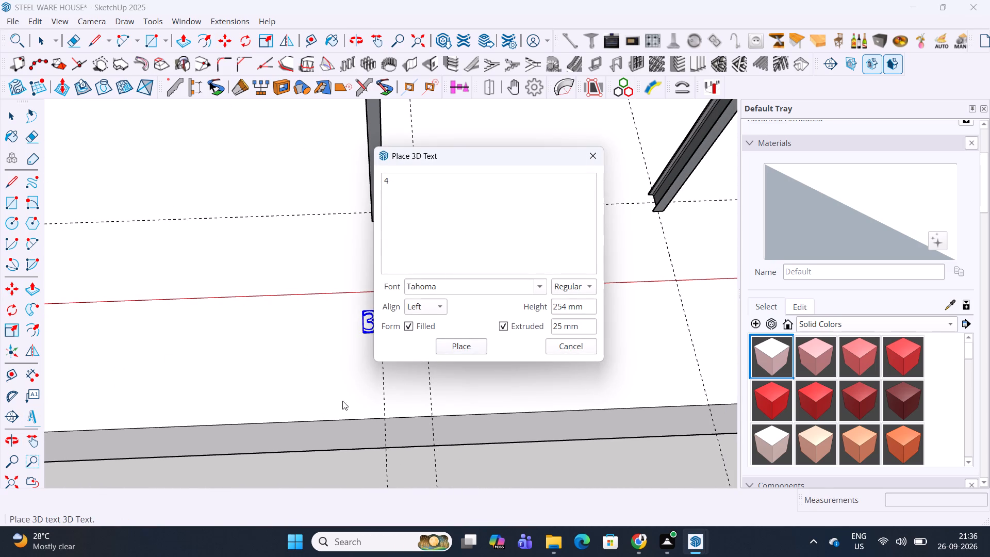
{"action": "left_click", "coordinate": [455, 352]}
{"action": "scroll", "coordinate": [404, 337], "scroll_direction": "up", "scroll_amount": 3}
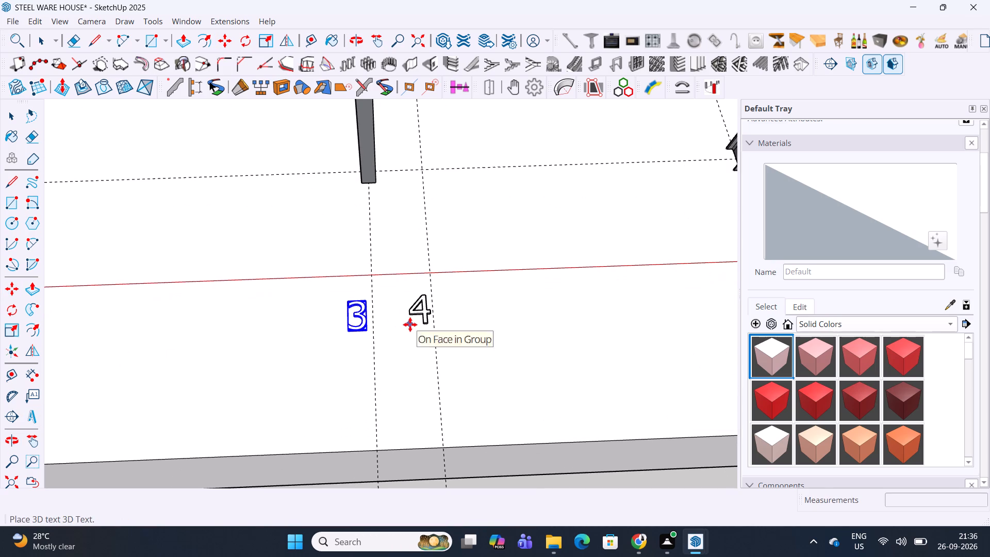
{"action": "left_click", "coordinate": [412, 332]}
Place 3D text "5" beside the guide line after 4, below the next I-section column and in line with the other numbers.
{"action": "scroll", "coordinate": [444, 323], "scroll_direction": "down", "scroll_amount": 4}
{"action": "middle_click_drag", "start_coordinate": [589, 321], "coordinate": [409, 318], "text": "shift"}
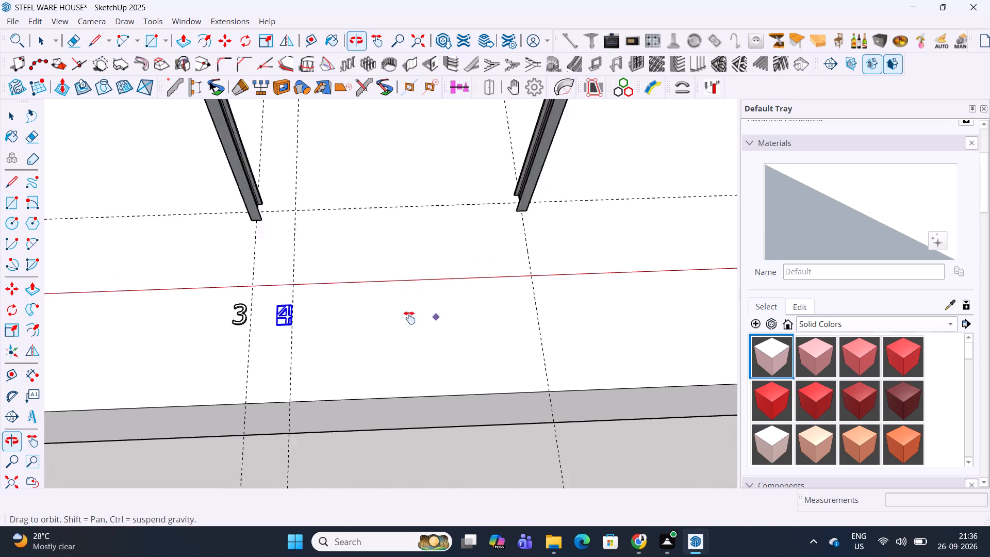
{"action": "middle_click_drag", "start_coordinate": [409, 318], "coordinate": [322, 318], "text": "shift"}
{"action": "left_click", "coordinate": [35, 418]}
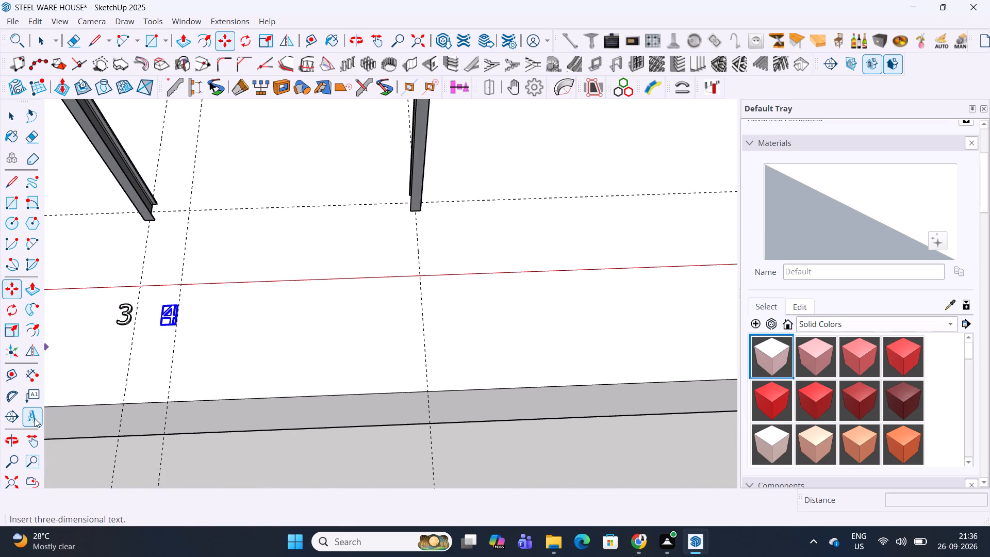
{"action": "key", "text": "5"}
{"action": "left_click", "coordinate": [467, 346]}
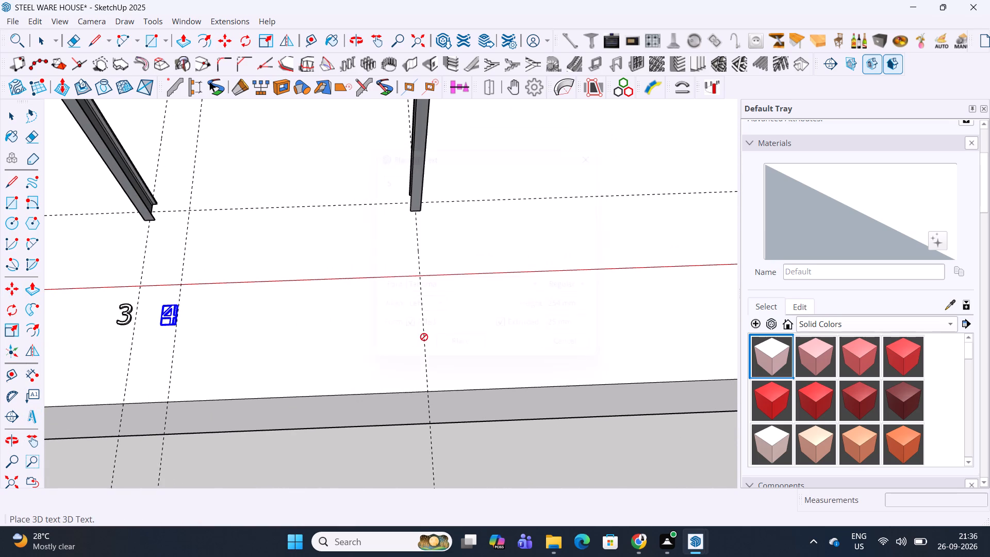
{"action": "left_click", "coordinate": [400, 321]}
Examine the anchor bolt layout for the grid lines that follow line 5, their spacing and their columns.
{"action": "scroll", "coordinate": [456, 317], "scroll_direction": "down", "scroll_amount": 6}
{"action": "middle_click_drag", "start_coordinate": [625, 308], "coordinate": [339, 308], "text": "shift"}
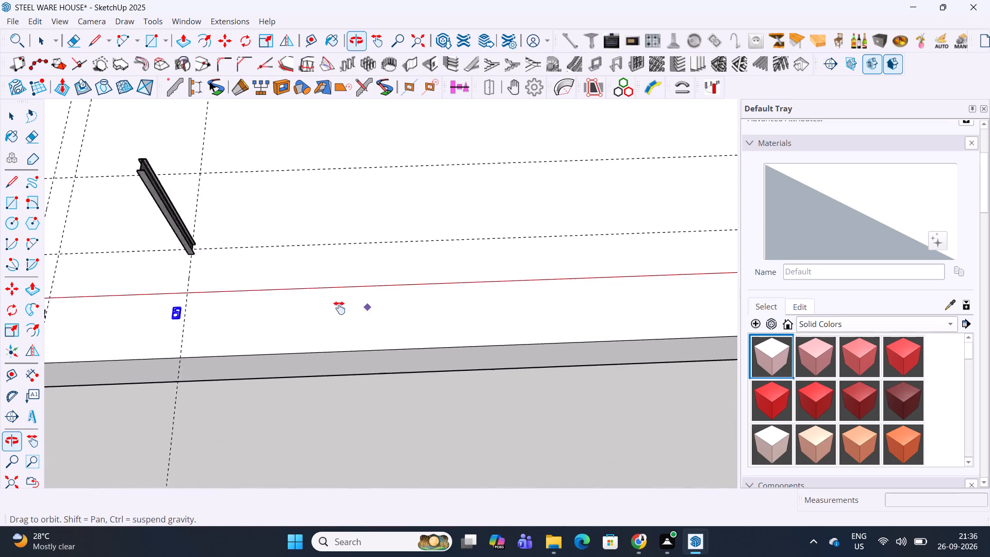
{"action": "middle_click_drag", "start_coordinate": [339, 308], "coordinate": [263, 308], "text": "shift"}
{"action": "scroll", "coordinate": [407, 291], "scroll_direction": "down", "scroll_amount": 14}
{"action": "middle_click_drag", "start_coordinate": [434, 224], "coordinate": [524, 281], "text": "shift"}
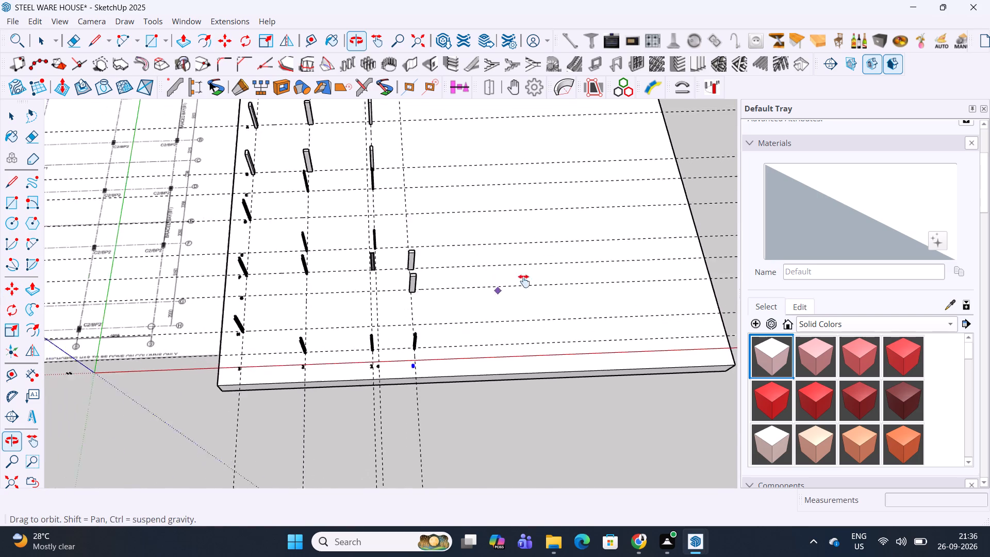
{"action": "middle_click_drag", "start_coordinate": [524, 281], "coordinate": [542, 273], "text": "shift"}
{"action": "scroll", "coordinate": [544, 273], "scroll_direction": "down", "scroll_amount": 6}
{"action": "scroll", "coordinate": [186, 280], "scroll_direction": "up", "scroll_amount": 9}
{"action": "scroll", "coordinate": [319, 296], "scroll_direction": "down", "scroll_amount": 4}
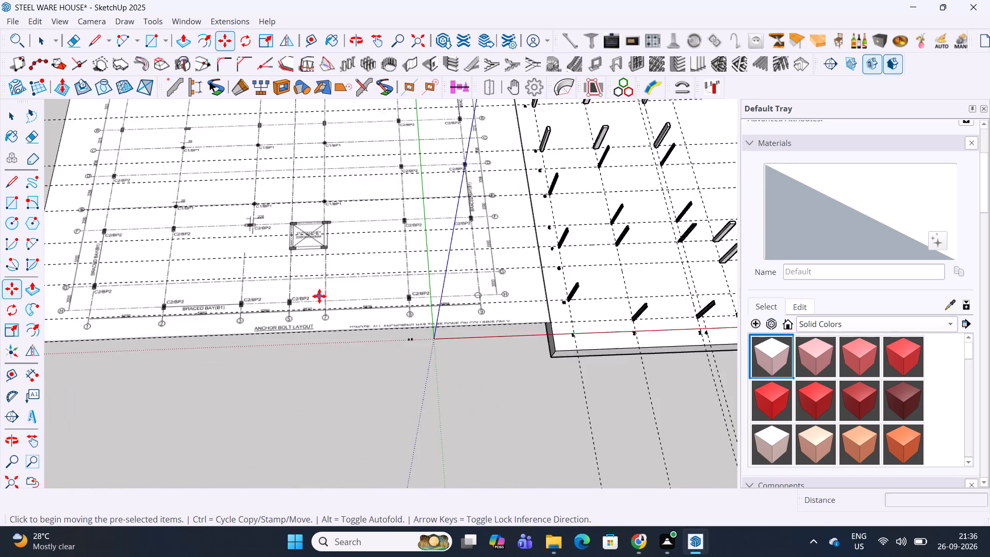
{"action": "scroll", "coordinate": [319, 296], "scroll_direction": "down", "scroll_amount": 3}
{"action": "middle_click_drag", "start_coordinate": [459, 257], "coordinate": [325, 288], "text": "shift"}
{"action": "middle_click_drag", "start_coordinate": [451, 273], "coordinate": [451, 272]}
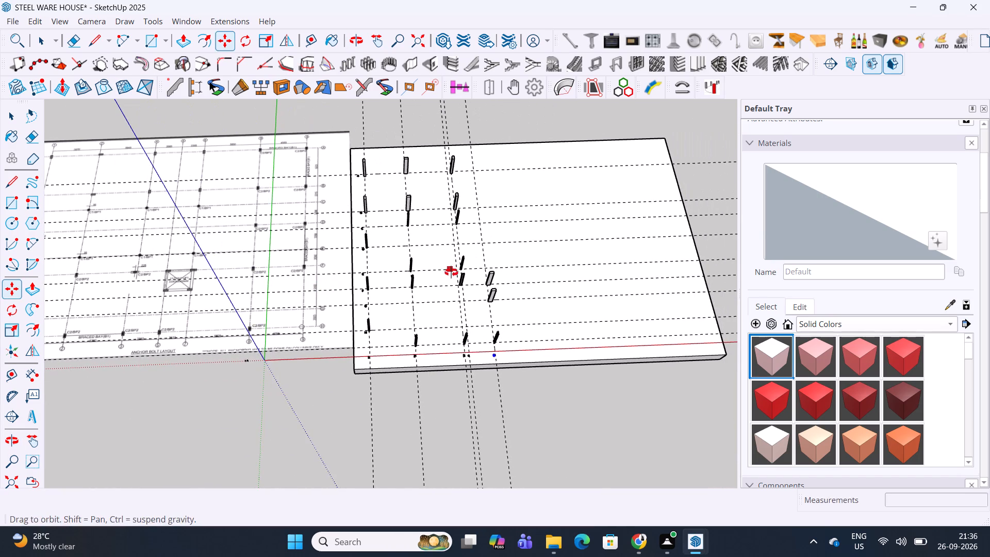
{"action": "middle_click_drag", "start_coordinate": [451, 272], "coordinate": [436, 264]}
{"action": "key", "text": "space"}
{"action": "left_click", "coordinate": [555, 118]}
{"action": "scroll", "coordinate": [487, 331], "scroll_direction": "up", "scroll_amount": 3}
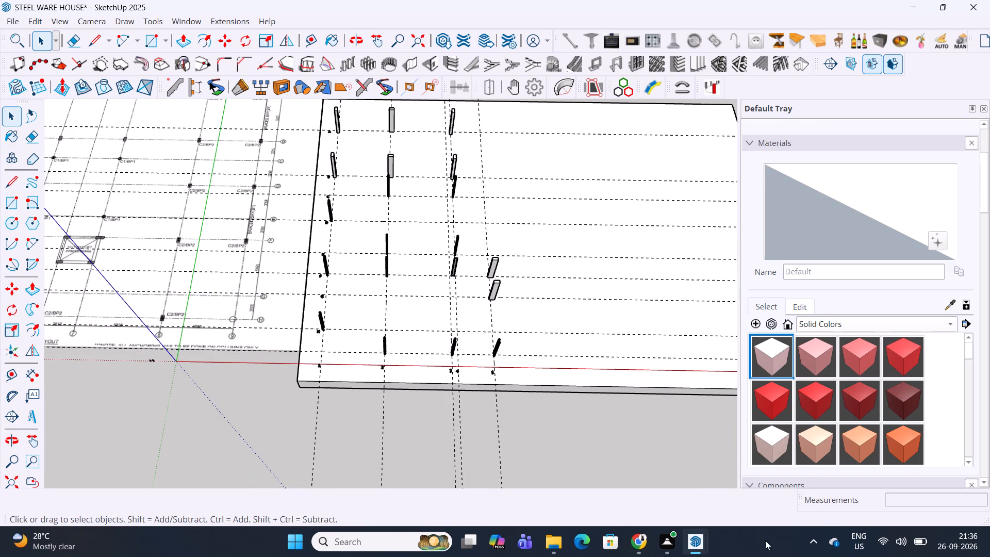
{"action": "scroll", "coordinate": [556, 260], "scroll_direction": "down", "scroll_amount": 3}
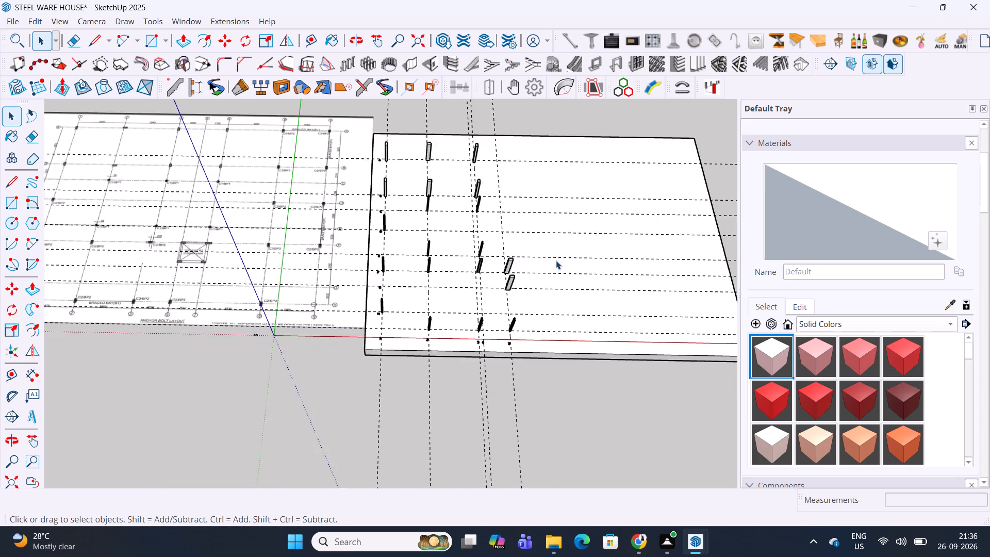
{"action": "scroll", "coordinate": [556, 260], "scroll_direction": "down", "scroll_amount": 2}
{"action": "middle_click_drag", "start_coordinate": [457, 250], "coordinate": [508, 310]}
{"action": "scroll", "coordinate": [315, 259], "scroll_direction": "up", "scroll_amount": 4}
{"action": "scroll", "coordinate": [274, 432], "scroll_direction": "up", "scroll_amount": 2}
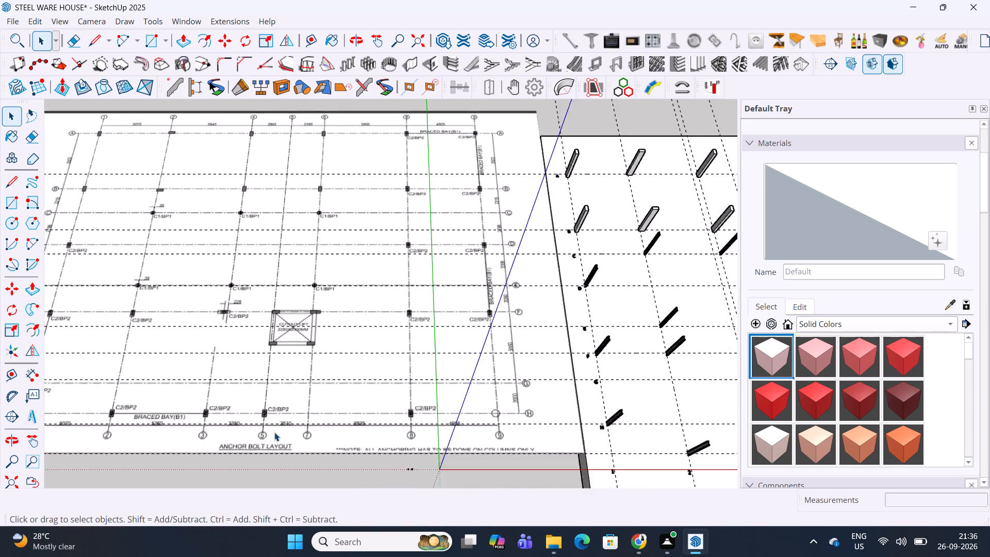
{"action": "scroll", "coordinate": [274, 432], "scroll_direction": "up", "scroll_amount": 3}
{"action": "scroll", "coordinate": [281, 433], "scroll_direction": "down", "scroll_amount": 4}
{"action": "middle_click_drag", "start_coordinate": [326, 256], "coordinate": [326, 272]}
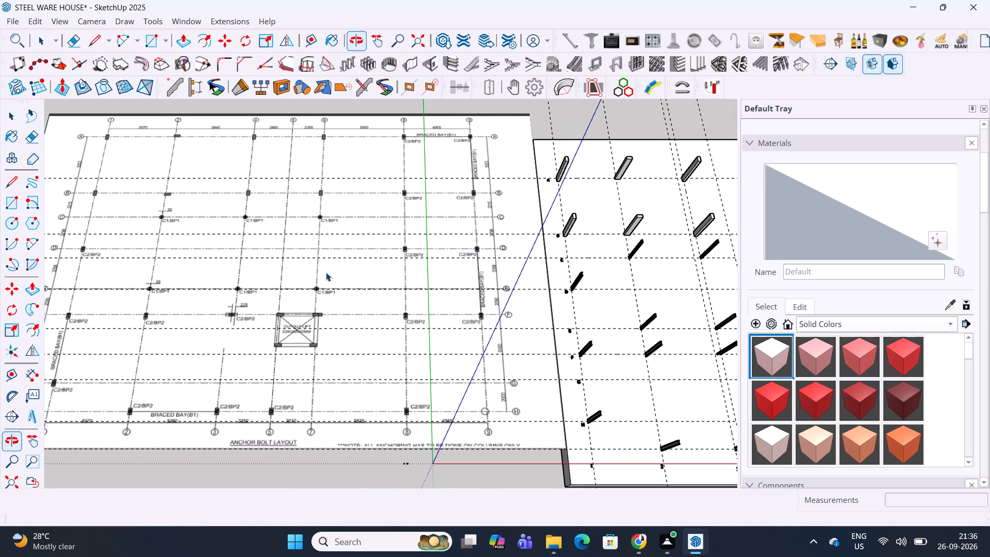
{"action": "middle_click_drag", "start_coordinate": [326, 272], "coordinate": [351, 276], "text": "shift"}
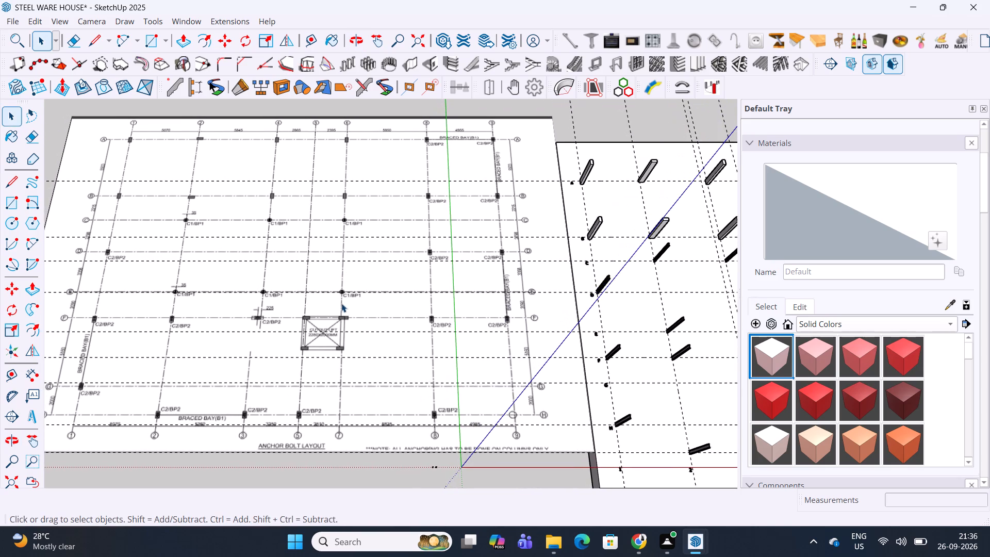
{"action": "scroll", "coordinate": [313, 406], "scroll_direction": "up", "scroll_amount": 9}
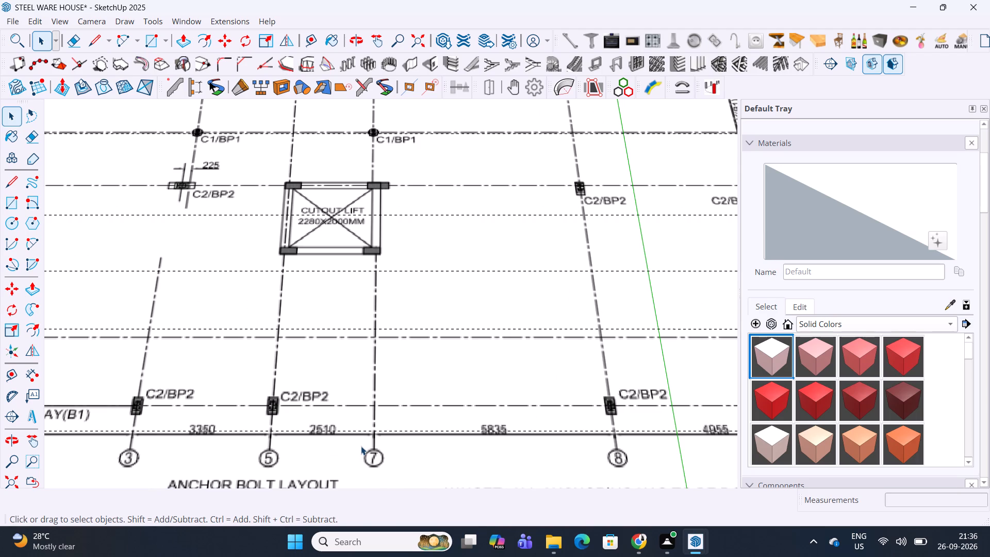
{"action": "scroll", "coordinate": [389, 447], "scroll_direction": "down", "scroll_amount": 11}
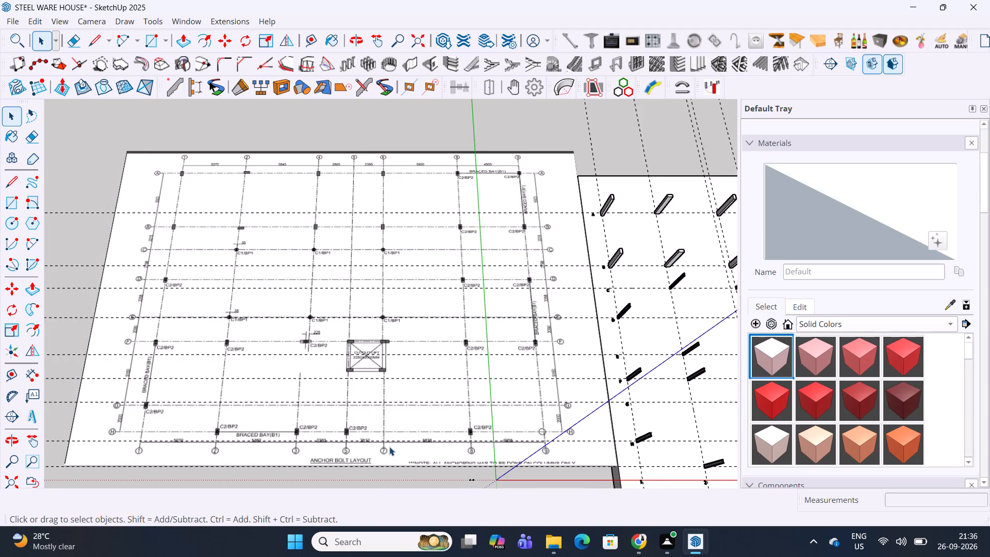
{"action": "scroll", "coordinate": [381, 177], "scroll_direction": "up", "scroll_amount": 5}
{"action": "scroll", "coordinate": [394, 146], "scroll_direction": "down", "scroll_amount": 1}
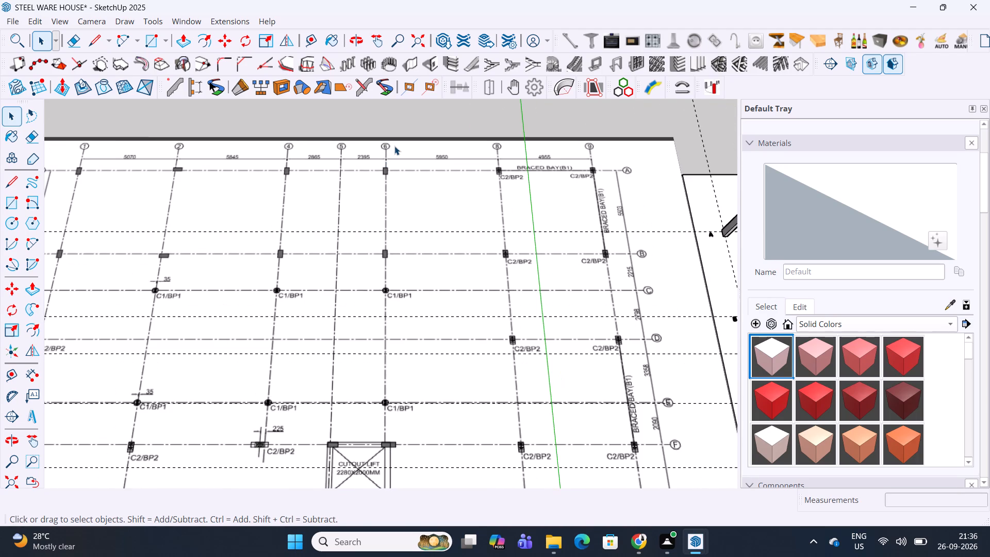
{"action": "scroll", "coordinate": [394, 146], "scroll_direction": "down", "scroll_amount": 2}
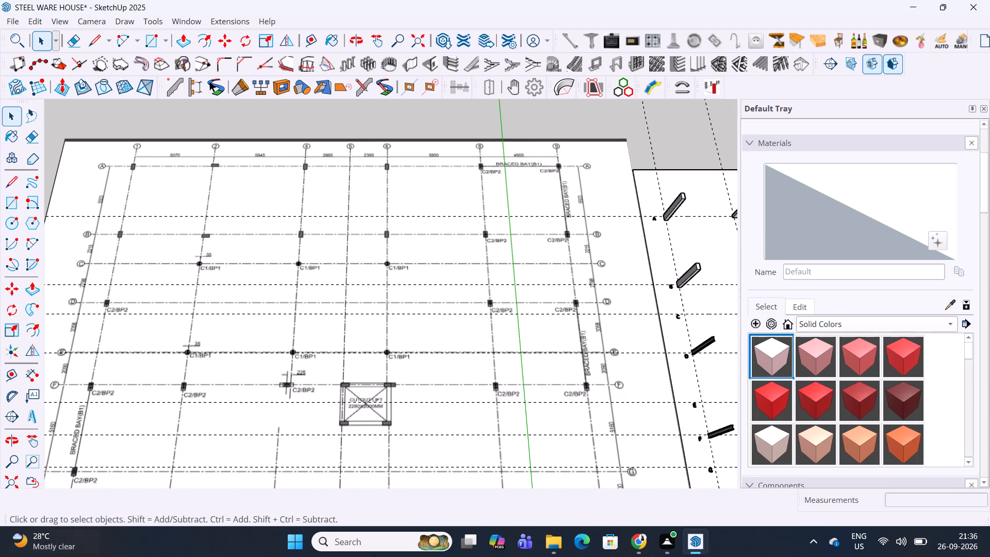
{"action": "scroll", "coordinate": [385, 432], "scroll_direction": "up", "scroll_amount": 6}
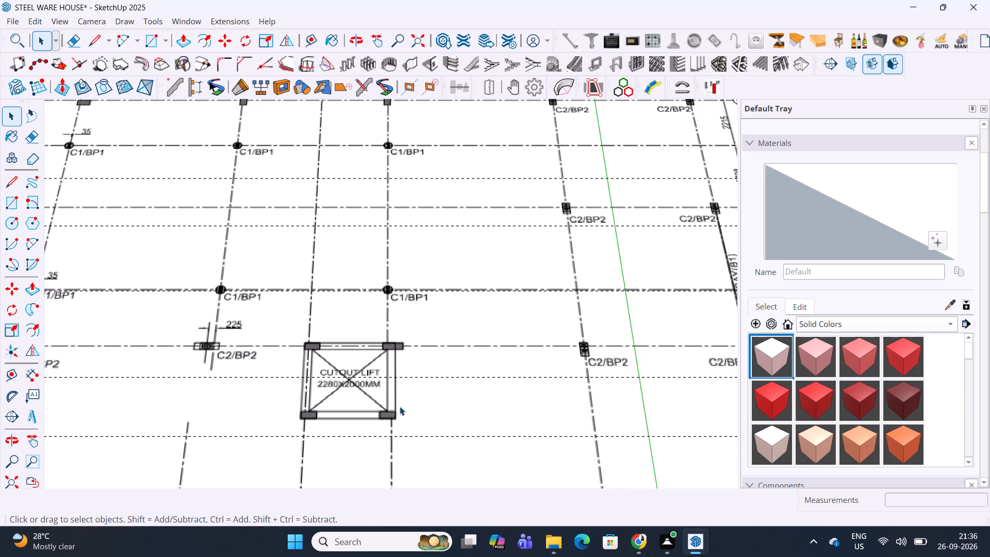
{"action": "scroll", "coordinate": [408, 363], "scroll_direction": "down", "scroll_amount": 8}
{"action": "middle_click_drag", "start_coordinate": [427, 220], "coordinate": [411, 330], "text": "shift"}
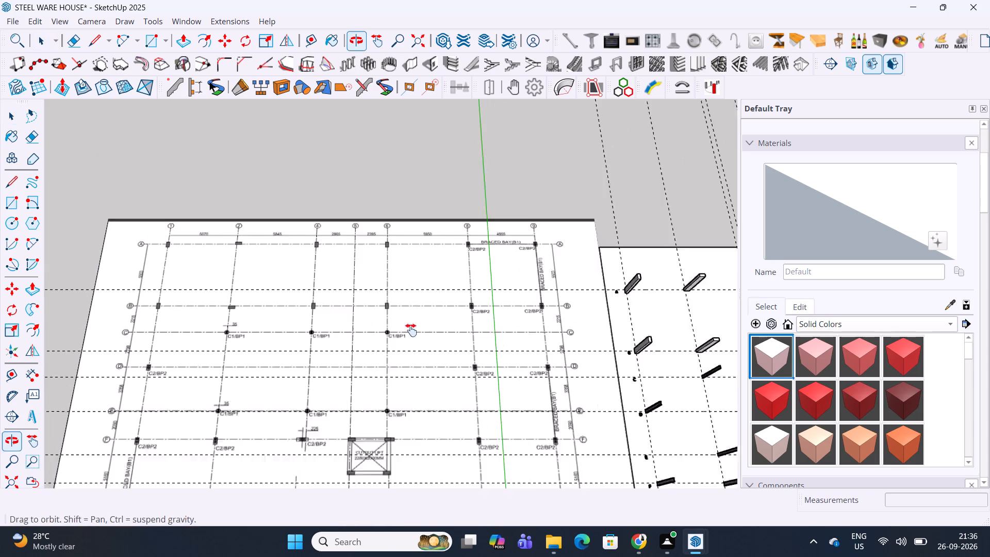
{"action": "middle_click_drag", "start_coordinate": [411, 330], "coordinate": [410, 334], "text": "shift"}
Add a lengthwise guide line on the slab 2395 mm beyond the grid line 5 guide, away from line 4.
{"action": "scroll", "coordinate": [366, 251], "scroll_direction": "up", "scroll_amount": 6}
{"action": "scroll", "coordinate": [366, 251], "scroll_direction": "down", "scroll_amount": 13}
{"action": "middle_click_drag", "start_coordinate": [523, 256], "coordinate": [378, 219], "text": "shift"}
{"action": "scroll", "coordinate": [456, 242], "scroll_direction": "up", "scroll_amount": 6}
{"action": "middle_click_drag", "start_coordinate": [458, 248], "coordinate": [408, 247]}
{"action": "scroll", "coordinate": [405, 243], "scroll_direction": "up", "scroll_amount": 4}
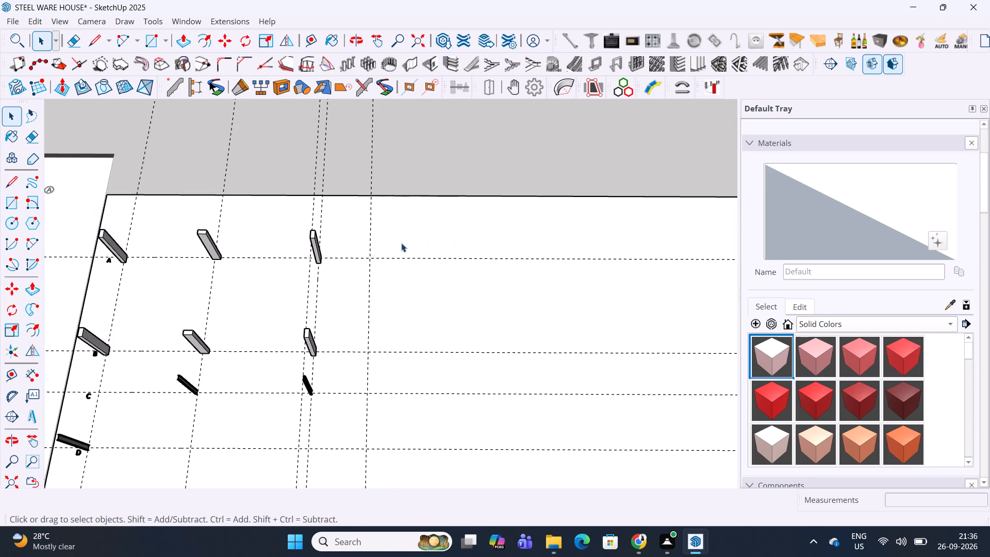
{"action": "key", "text": "t"}
{"action": "left_click", "coordinate": [371, 235]}
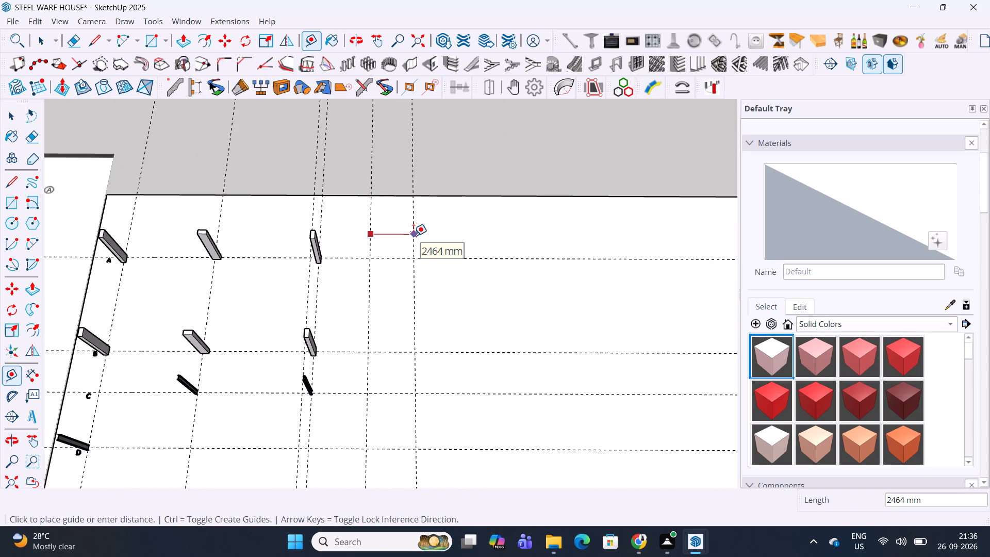
{"action": "type", "text": "2395"}
{"action": "key", "text": "Return"}
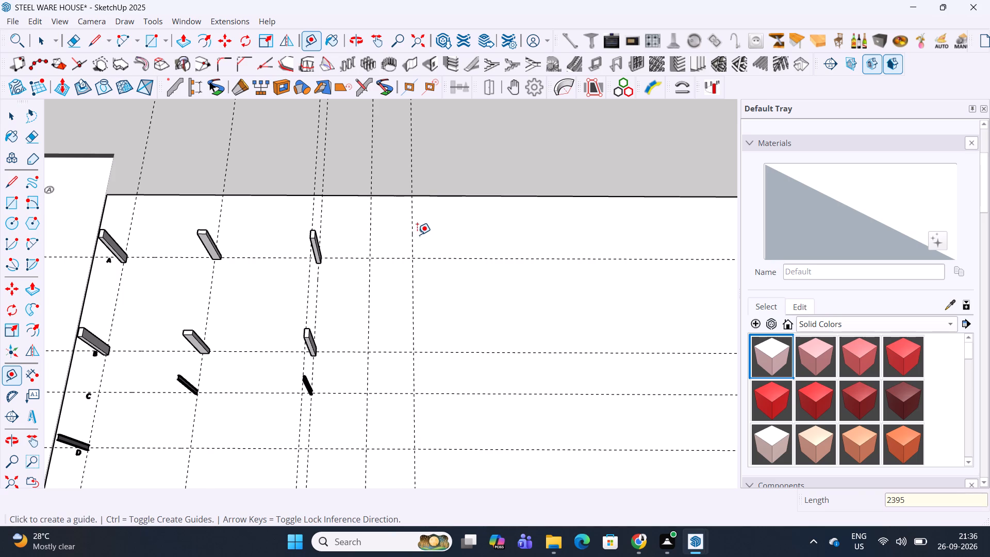
Examine the anchor bolt layout around grid line 6 for its row A column and the neighbouring spacings.
{"action": "scroll", "coordinate": [458, 223], "scroll_direction": "down", "scroll_amount": 11}
{"action": "middle_click_drag", "start_coordinate": [354, 214], "coordinate": [457, 235], "text": "shift"}
{"action": "scroll", "coordinate": [345, 221], "scroll_direction": "up", "scroll_amount": 11}
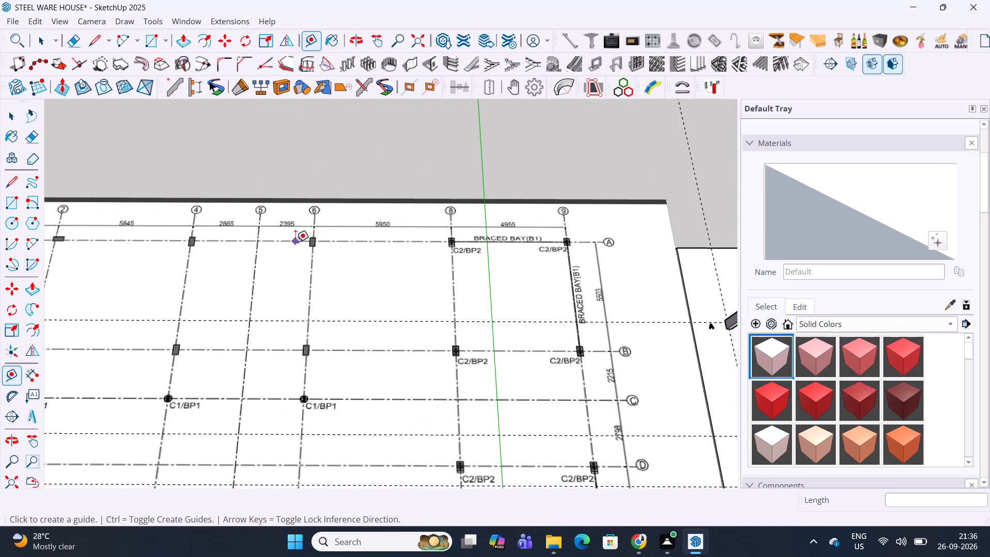
{"action": "scroll", "coordinate": [303, 241], "scroll_direction": "up", "scroll_amount": 1}
{"action": "scroll", "coordinate": [348, 220], "scroll_direction": "down", "scroll_amount": 4}
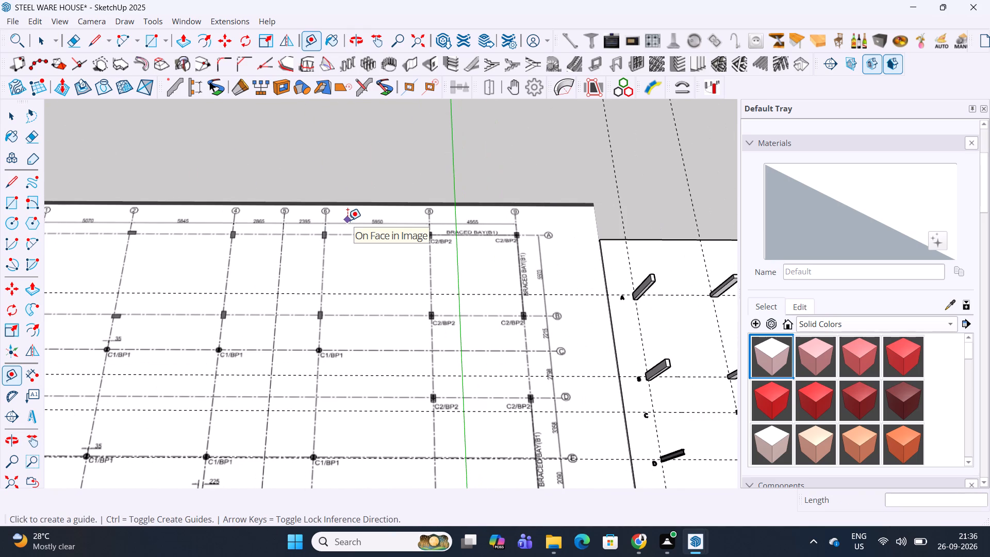
{"action": "scroll", "coordinate": [348, 220], "scroll_direction": "down", "scroll_amount": 1}
{"action": "scroll", "coordinate": [304, 347], "scroll_direction": "up", "scroll_amount": 4}
{"action": "scroll", "coordinate": [341, 199], "scroll_direction": "up", "scroll_amount": 8}
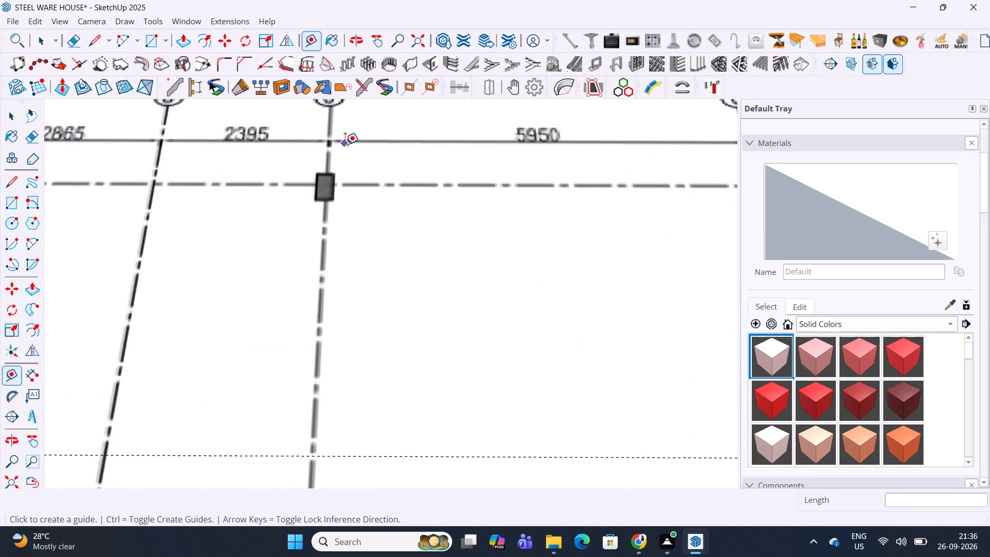
{"action": "scroll", "coordinate": [345, 144], "scroll_direction": "up", "scroll_amount": 8}
{"action": "scroll", "coordinate": [347, 148], "scroll_direction": "down", "scroll_amount": 3}
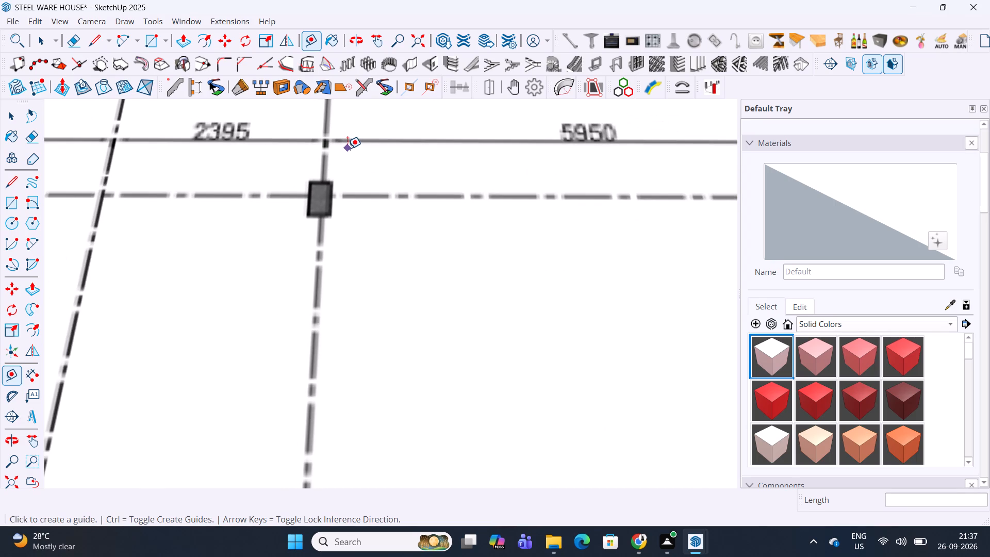
{"action": "scroll", "coordinate": [353, 162], "scroll_direction": "down", "scroll_amount": 10}
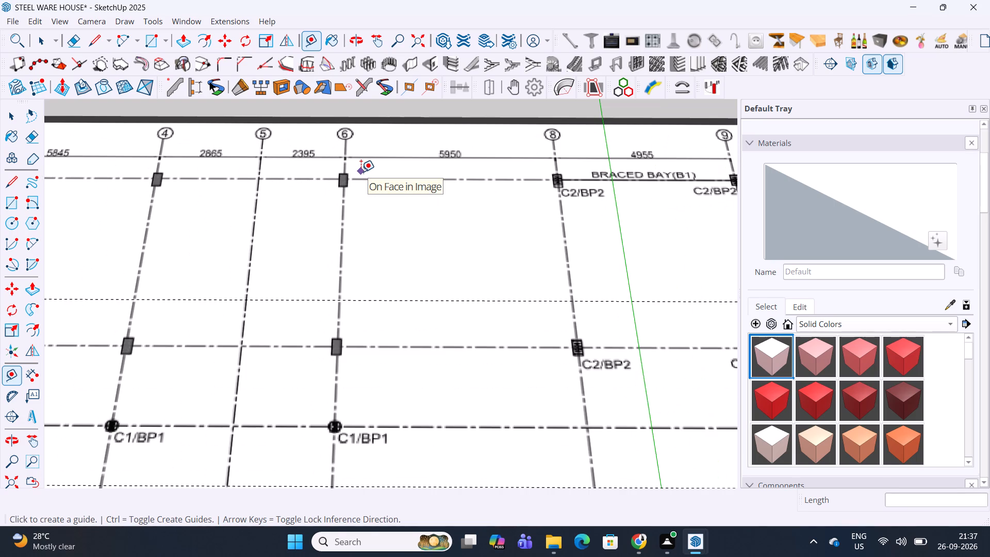
{"action": "scroll", "coordinate": [361, 172], "scroll_direction": "down", "scroll_amount": 1}
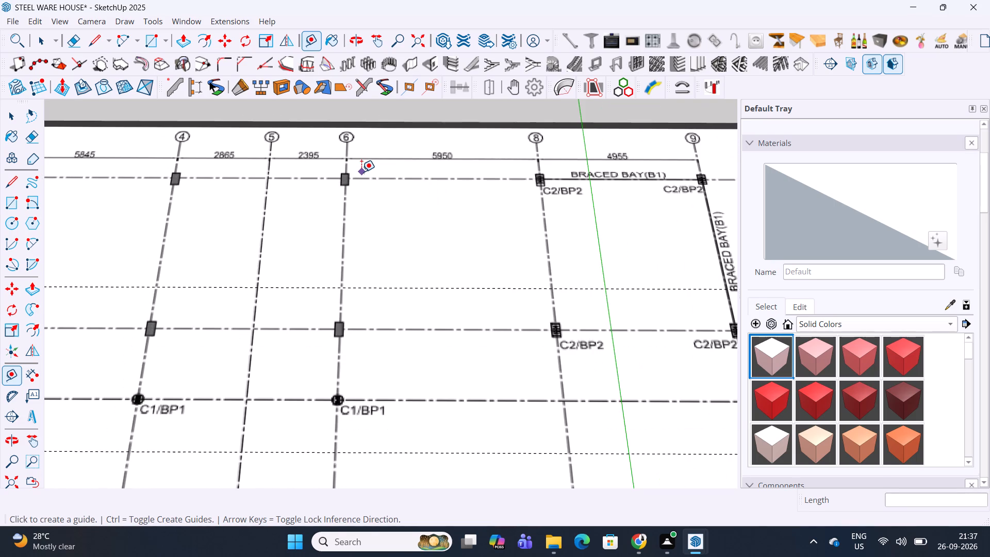
{"action": "scroll", "coordinate": [361, 172], "scroll_direction": "down", "scroll_amount": 12}
{"action": "middle_click_drag", "start_coordinate": [538, 198], "coordinate": [348, 203]}
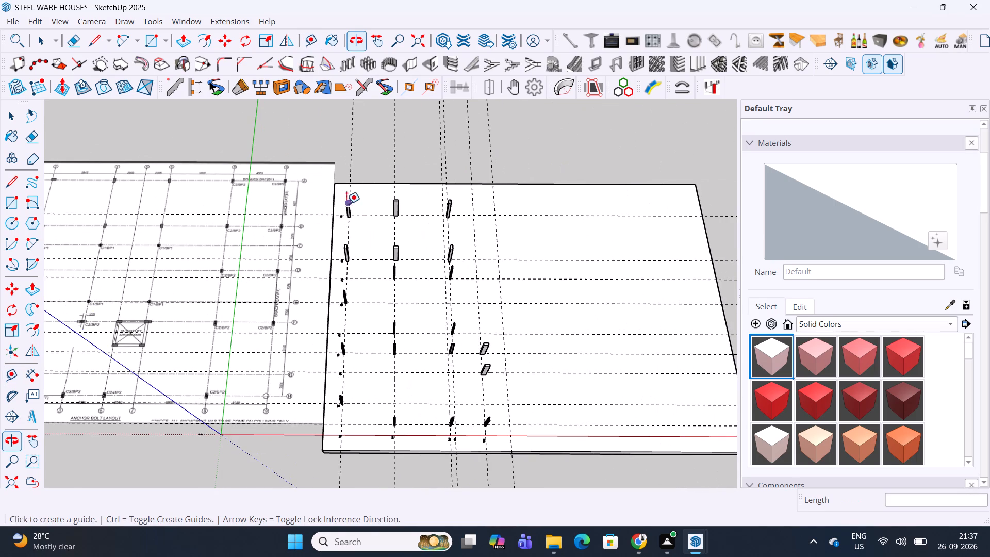
Copy the rectangular column at row A on grid line 4 along the row by 5260 mm onto the grid line 6 guide.
{"action": "scroll", "coordinate": [482, 216], "scroll_direction": "up", "scroll_amount": 16}
{"action": "key", "text": "space"}
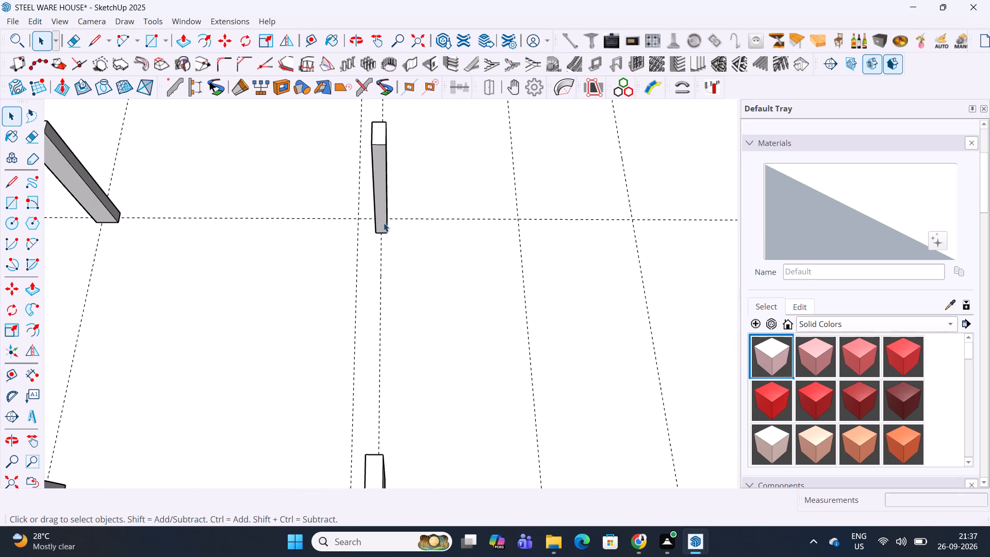
{"action": "left_click", "coordinate": [384, 223]}
{"action": "scroll", "coordinate": [384, 223], "scroll_direction": "up", "scroll_amount": 2}
{"action": "triple_click", "coordinate": [384, 223]}
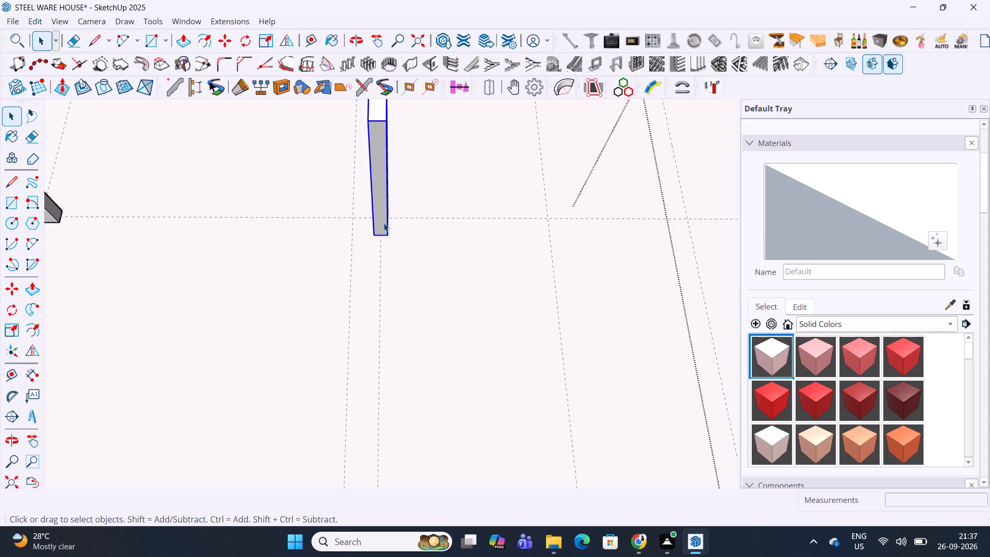
{"action": "key", "text": "m"}
{"action": "scroll", "coordinate": [381, 239], "scroll_direction": "up", "scroll_amount": 5}
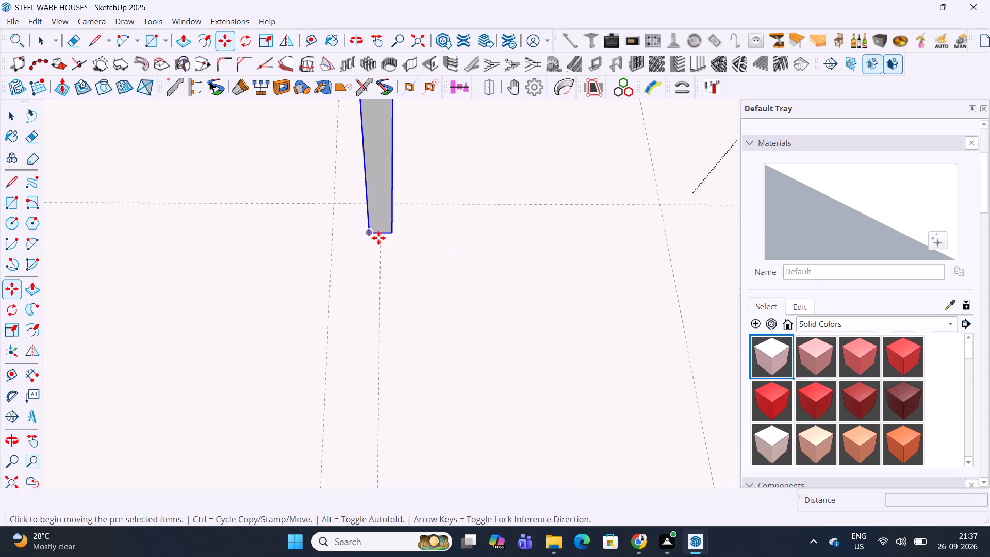
{"action": "left_click", "coordinate": [381, 234]}
{"action": "scroll", "coordinate": [464, 232], "scroll_direction": "down", "scroll_amount": 17}
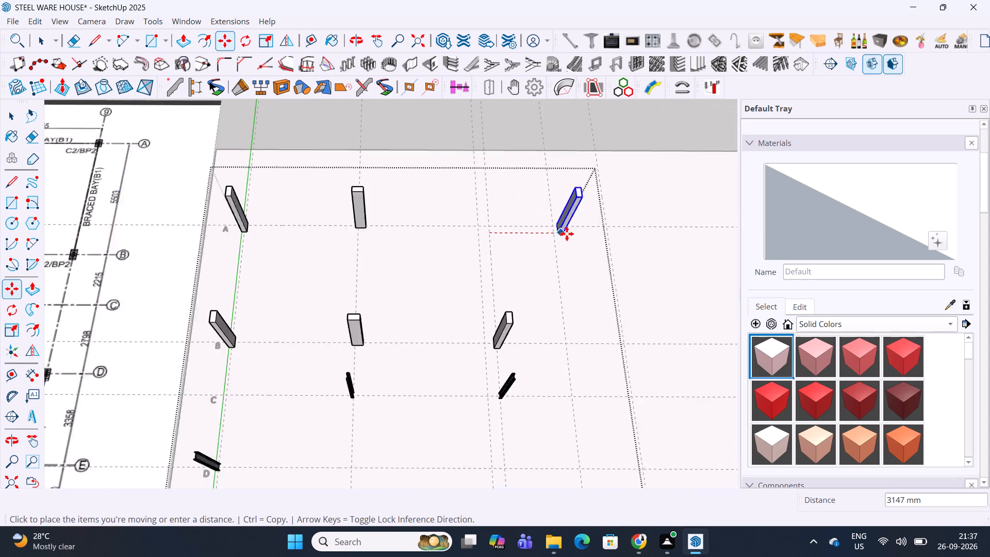
{"action": "middle_click_drag", "start_coordinate": [576, 235], "coordinate": [375, 312], "text": "shift"}
{"action": "scroll", "coordinate": [429, 304], "scroll_direction": "up", "scroll_amount": 7}
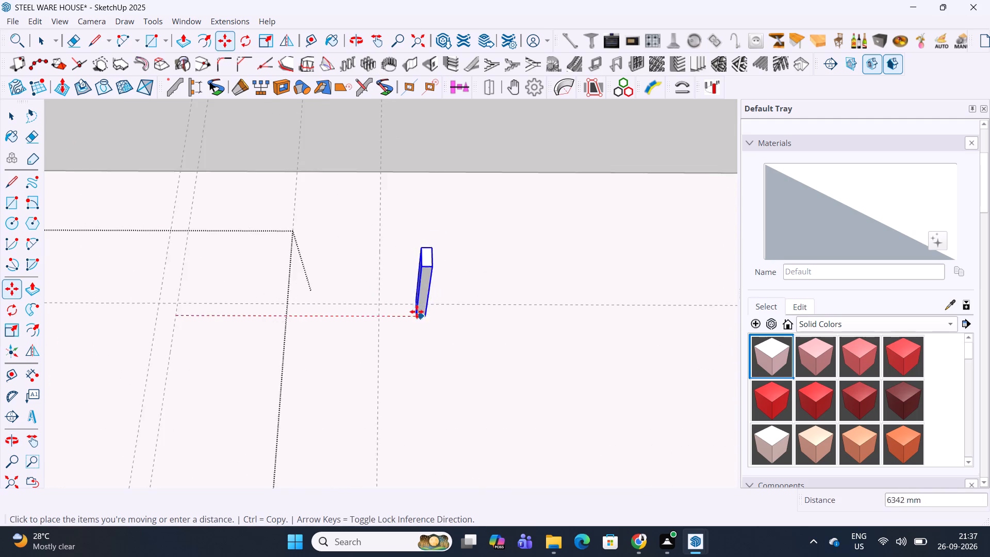
{"action": "scroll", "coordinate": [417, 312], "scroll_direction": "up", "scroll_amount": 3}
{"action": "left_click", "coordinate": [359, 319]}
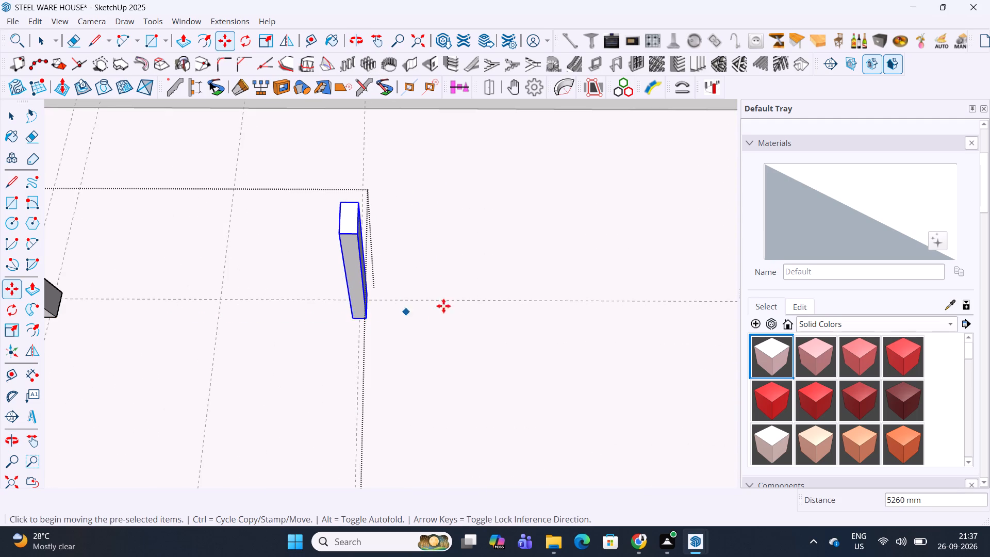
Examine the anchor bolt layout for the columns along grid line 6, comparing rows A, B and C.
{"action": "scroll", "coordinate": [467, 305], "scroll_direction": "down", "scroll_amount": 6}
{"action": "scroll", "coordinate": [600, 294], "scroll_direction": "down", "scroll_amount": 14}
{"action": "middle_click_drag", "start_coordinate": [266, 294], "coordinate": [457, 249]}
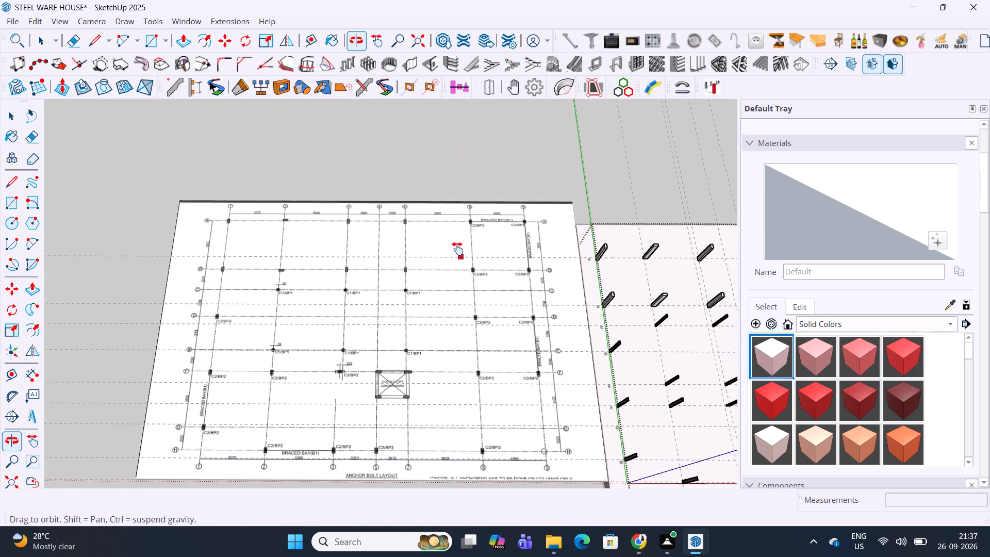
{"action": "middle_click_drag", "start_coordinate": [457, 249], "coordinate": [452, 239]}
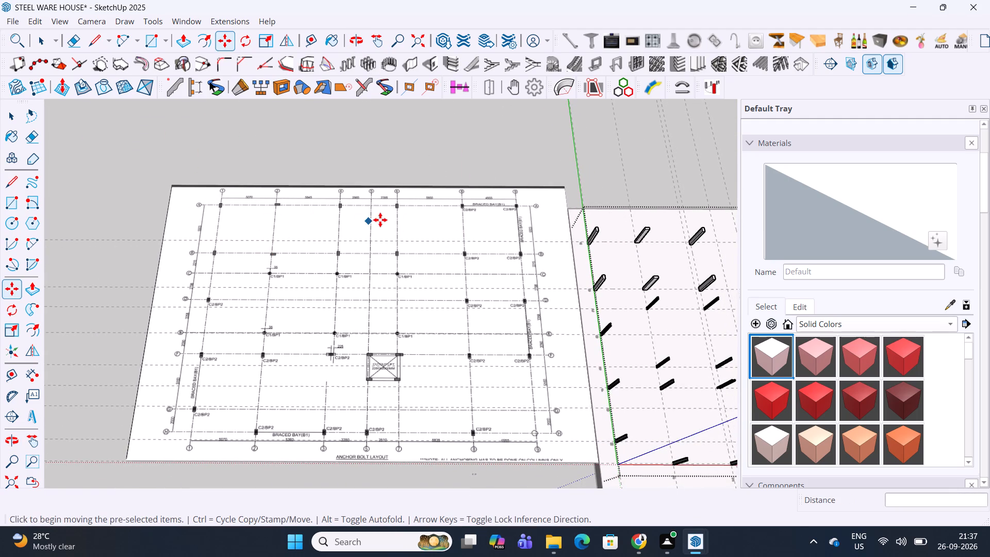
{"action": "middle_click_drag", "start_coordinate": [380, 220], "coordinate": [374, 227]}
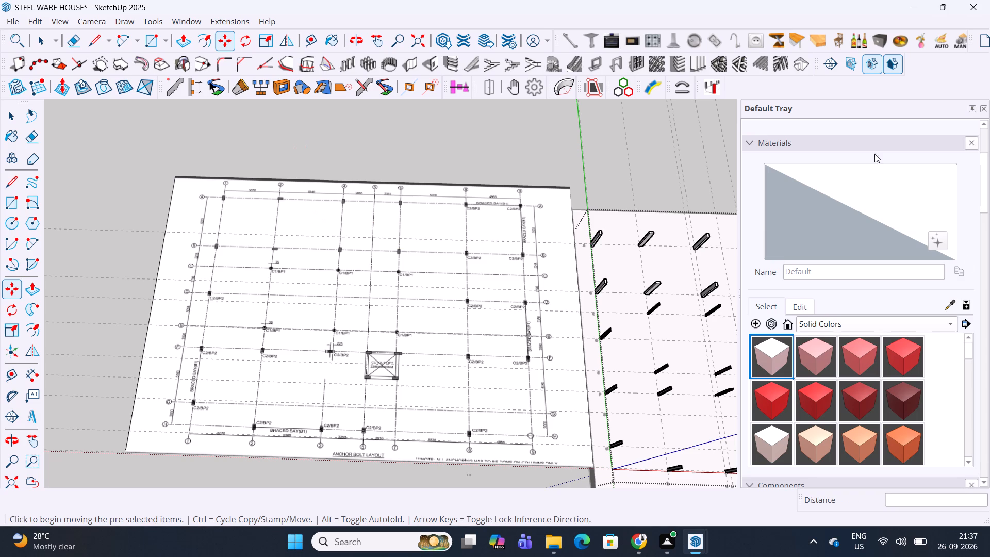
{"action": "scroll", "coordinate": [200, 259], "scroll_direction": "up", "scroll_amount": 6}
{"action": "scroll", "coordinate": [204, 267], "scroll_direction": "down", "scroll_amount": 2}
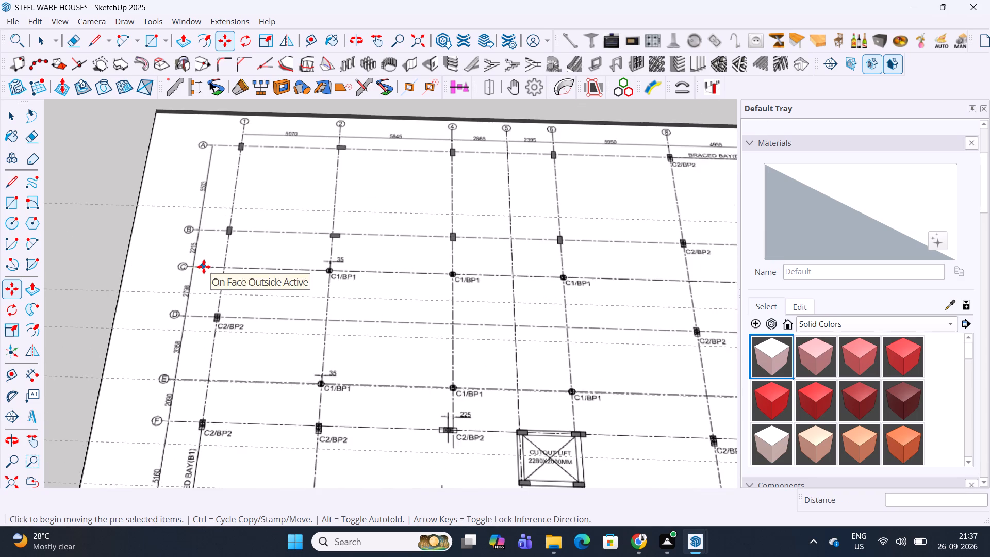
{"action": "scroll", "coordinate": [204, 267], "scroll_direction": "down", "scroll_amount": 2}
{"action": "middle_click_drag", "start_coordinate": [361, 237], "coordinate": [362, 254]}
{"action": "middle_click_drag", "start_coordinate": [535, 233], "coordinate": [470, 280]}
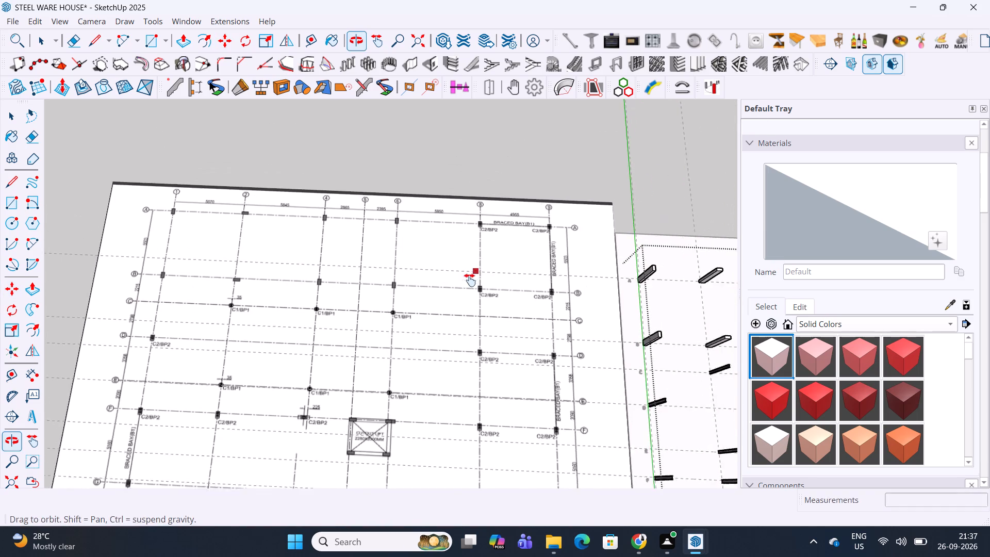
{"action": "middle_click_drag", "start_coordinate": [470, 280], "coordinate": [469, 284]}
{"action": "scroll", "coordinate": [414, 222], "scroll_direction": "up", "scroll_amount": 11}
{"action": "scroll", "coordinate": [399, 218], "scroll_direction": "down", "scroll_amount": 7}
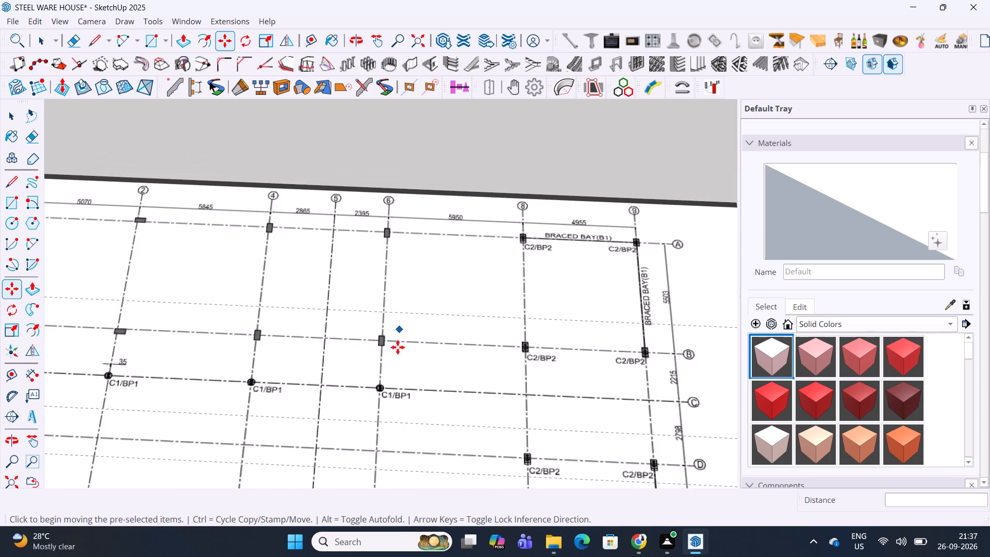
{"action": "scroll", "coordinate": [397, 370], "scroll_direction": "up", "scroll_amount": 5}
{"action": "scroll", "coordinate": [350, 297], "scroll_direction": "down", "scroll_amount": 13}
Copy the rectangular column at row A on grid line 6 along that grid line onto row B.
{"action": "middle_click_drag", "start_coordinate": [616, 258], "coordinate": [502, 228]}
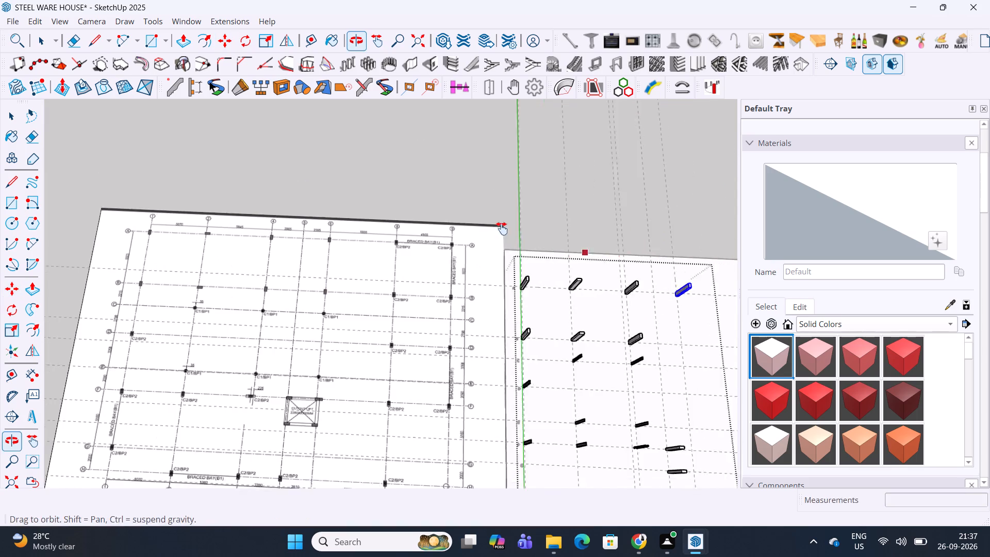
{"action": "middle_click_drag", "start_coordinate": [502, 228], "coordinate": [308, 177]}
{"action": "scroll", "coordinate": [464, 228], "scroll_direction": "up", "scroll_amount": 9}
{"action": "left_click", "coordinate": [382, 214]}
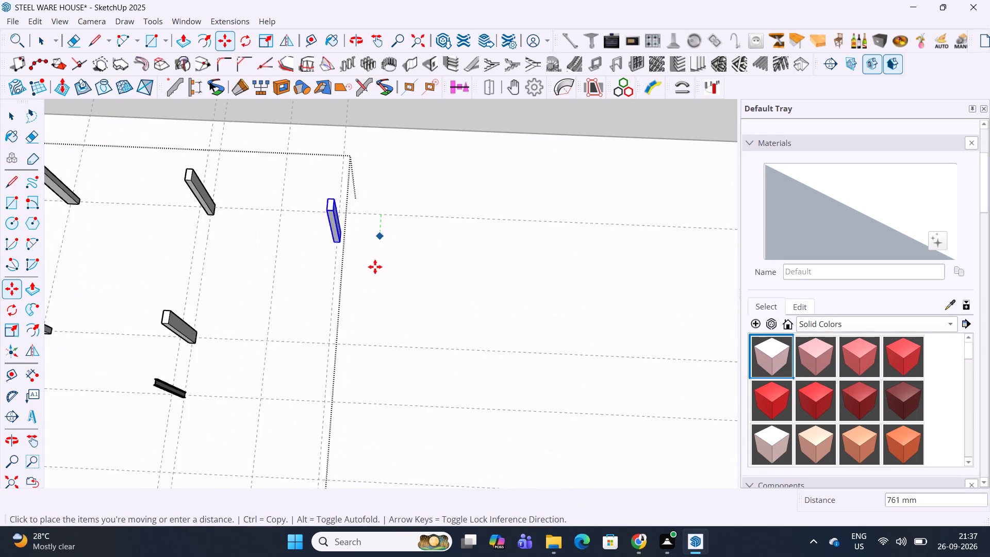
{"action": "left_click", "coordinate": [374, 347]}
{"action": "scroll", "coordinate": [501, 271], "scroll_direction": "down", "scroll_amount": 6}
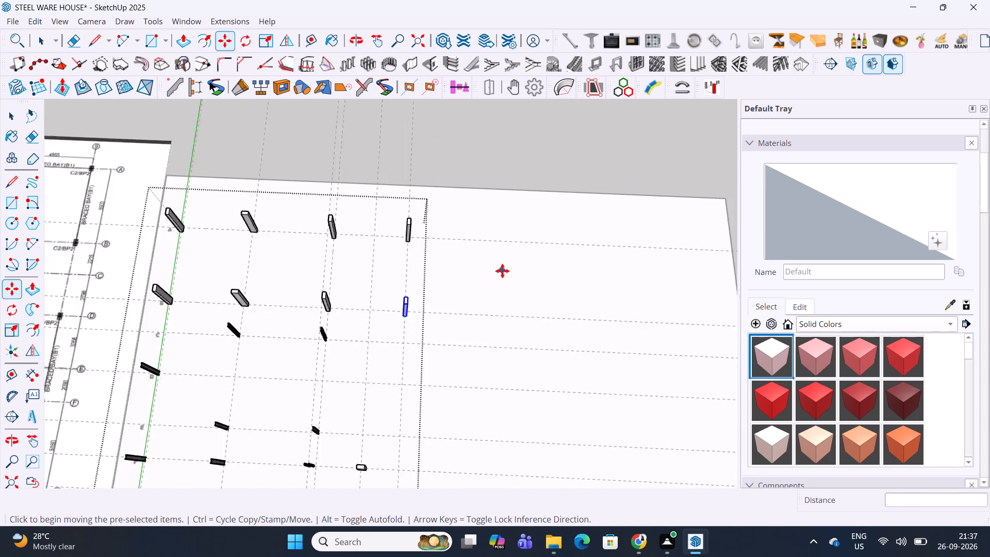
Examine the anchor bolt layout and its source PDF for the C1/BP1 columns on grid line 6 below row B.
{"action": "scroll", "coordinate": [502, 271], "scroll_direction": "down", "scroll_amount": 1}
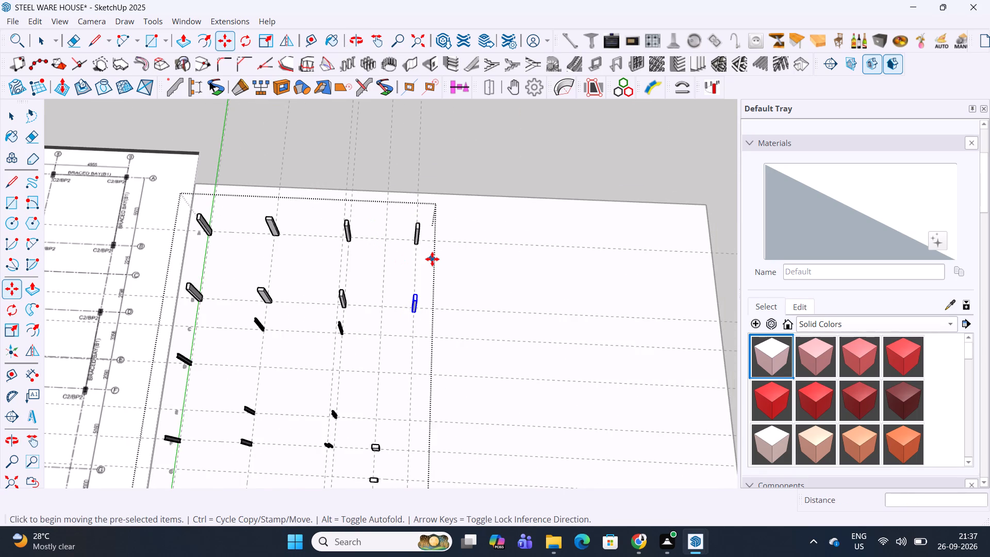
{"action": "scroll", "coordinate": [432, 259], "scroll_direction": "down", "scroll_amount": 2}
{"action": "middle_click_drag", "start_coordinate": [419, 313], "coordinate": [756, 292]}
{"action": "scroll", "coordinate": [358, 244], "scroll_direction": "up", "scroll_amount": 12}
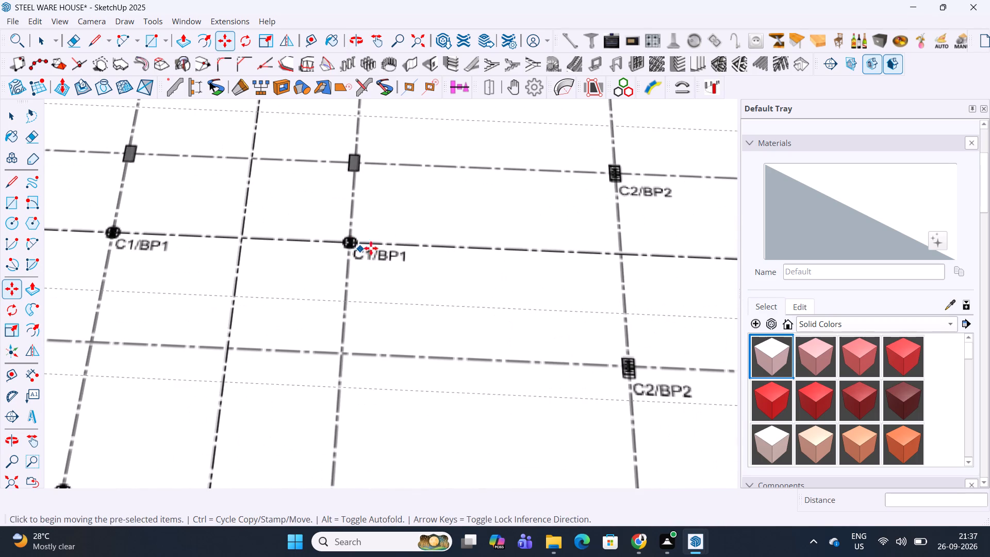
{"action": "scroll", "coordinate": [426, 206], "scroll_direction": "down", "scroll_amount": 6}
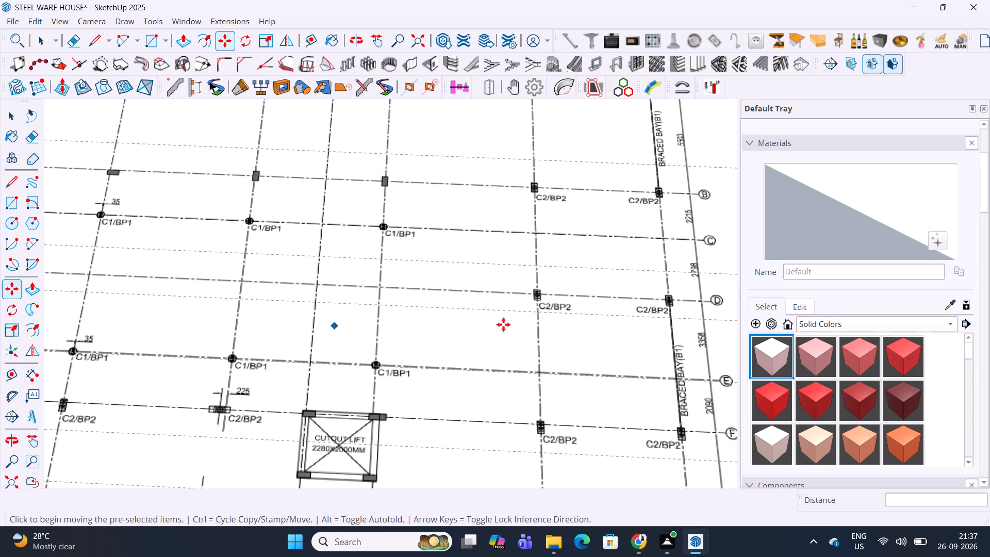
{"action": "scroll", "coordinate": [400, 383], "scroll_direction": "up", "scroll_amount": 11}
{"action": "scroll", "coordinate": [377, 359], "scroll_direction": "down", "scroll_amount": 7}
{"action": "left_click", "coordinate": [636, 536]}
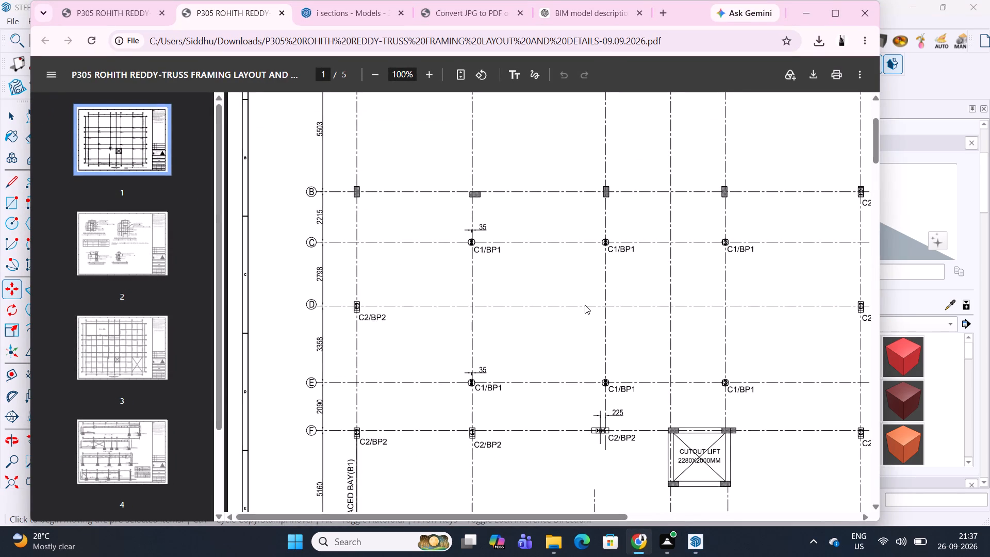
{"action": "left_click", "coordinate": [806, 12]}
Copy the two C1 steel columns at rows C and E on grid line 4 along their rows onto grid line 6.
{"action": "scroll", "coordinate": [422, 331], "scroll_direction": "down", "scroll_amount": 12}
{"action": "middle_click_drag", "start_coordinate": [619, 298], "coordinate": [252, 251], "text": "shift"}
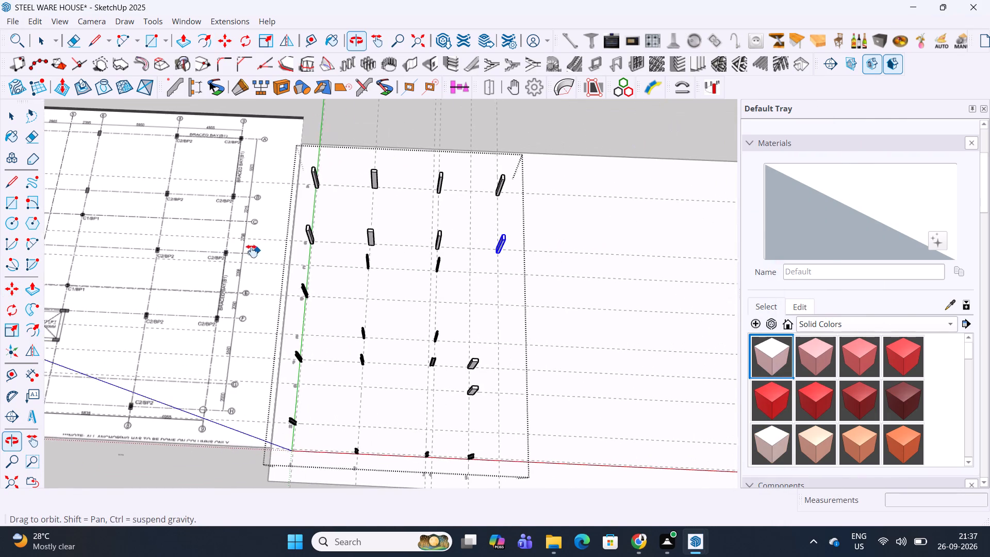
{"action": "middle_click_drag", "start_coordinate": [252, 251], "coordinate": [251, 251], "text": "shift"}
{"action": "scroll", "coordinate": [464, 313], "scroll_direction": "up", "scroll_amount": 5}
{"action": "middle_click_drag", "start_coordinate": [491, 322], "coordinate": [324, 236]}
{"action": "scroll", "coordinate": [428, 259], "scroll_direction": "up", "scroll_amount": 3}
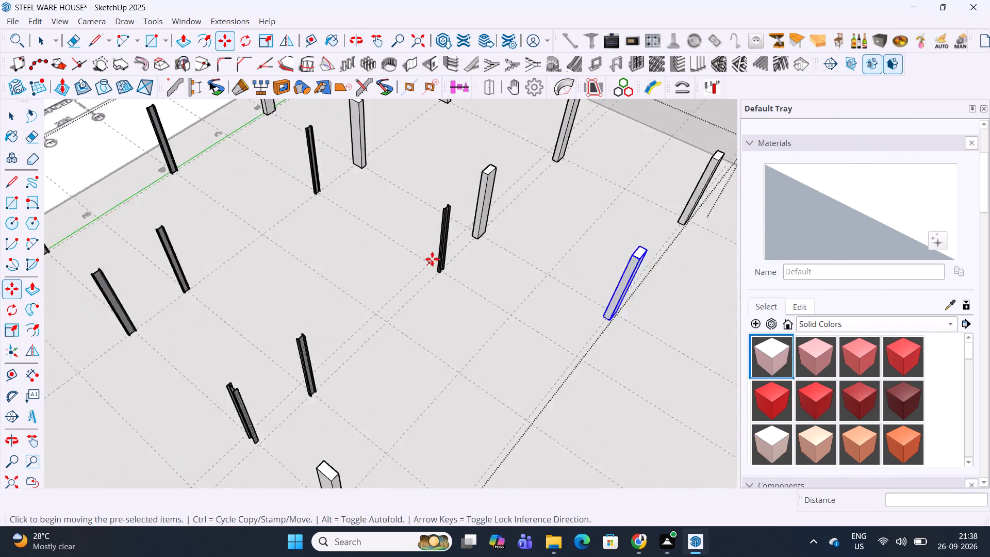
{"action": "scroll", "coordinate": [432, 259], "scroll_direction": "up", "scroll_amount": 5}
{"action": "key", "text": "space"}
{"action": "left_click", "coordinate": [447, 254]}
{"action": "left_click", "coordinate": [226, 465], "text": "ctrl"}
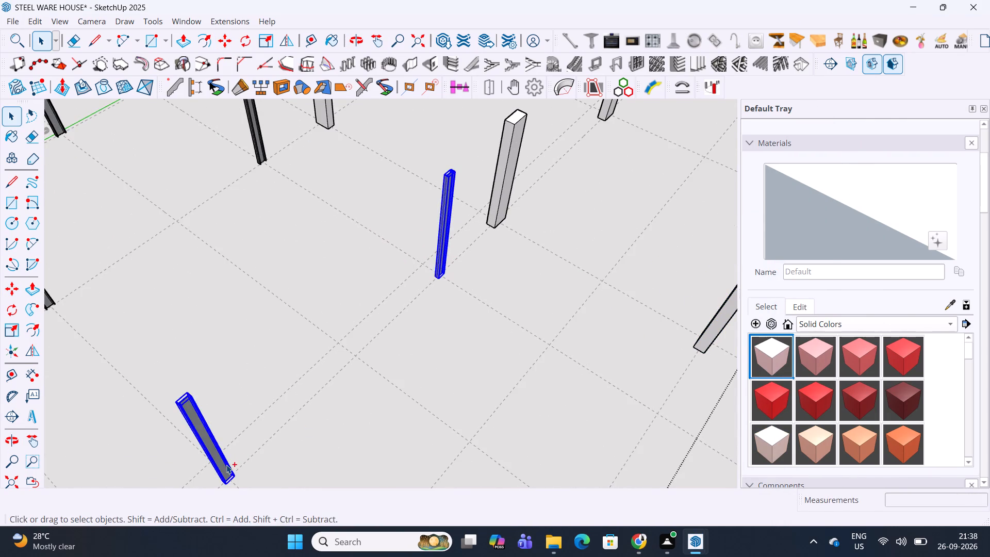
{"action": "scroll", "coordinate": [287, 437], "scroll_direction": "up", "scroll_amount": 5}
{"action": "key", "text": "m"}
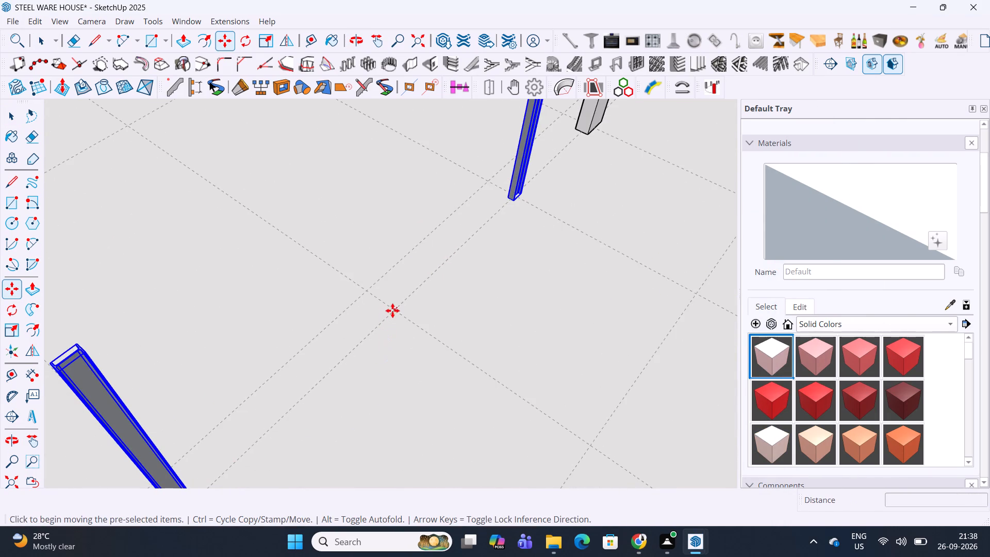
{"action": "left_click", "coordinate": [392, 310]}
{"action": "scroll", "coordinate": [392, 310], "scroll_direction": "down", "scroll_amount": 13}
{"action": "scroll", "coordinate": [486, 363], "scroll_direction": "up", "scroll_amount": 10}
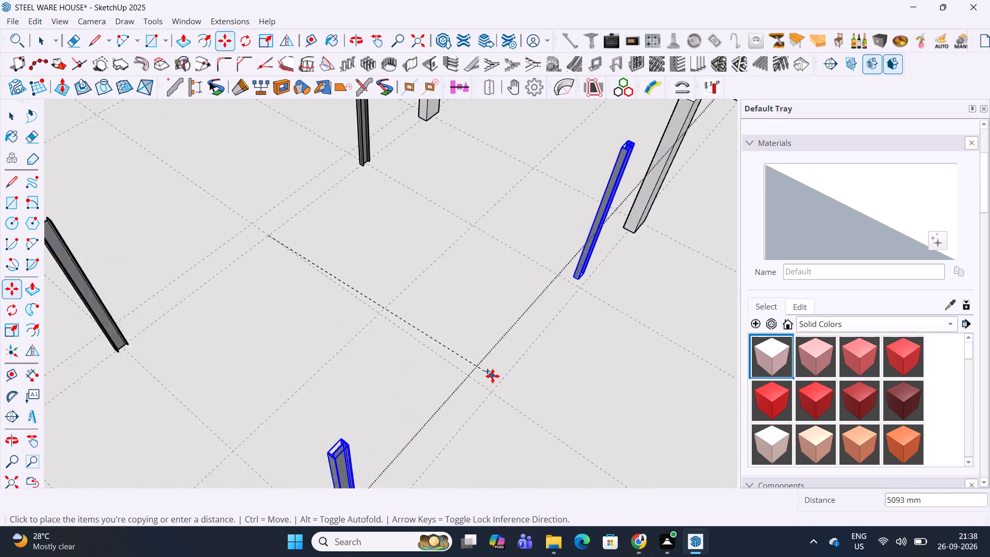
{"action": "left_click", "coordinate": [494, 394]}
{"action": "scroll", "coordinate": [544, 356], "scroll_direction": "down", "scroll_amount": 6}
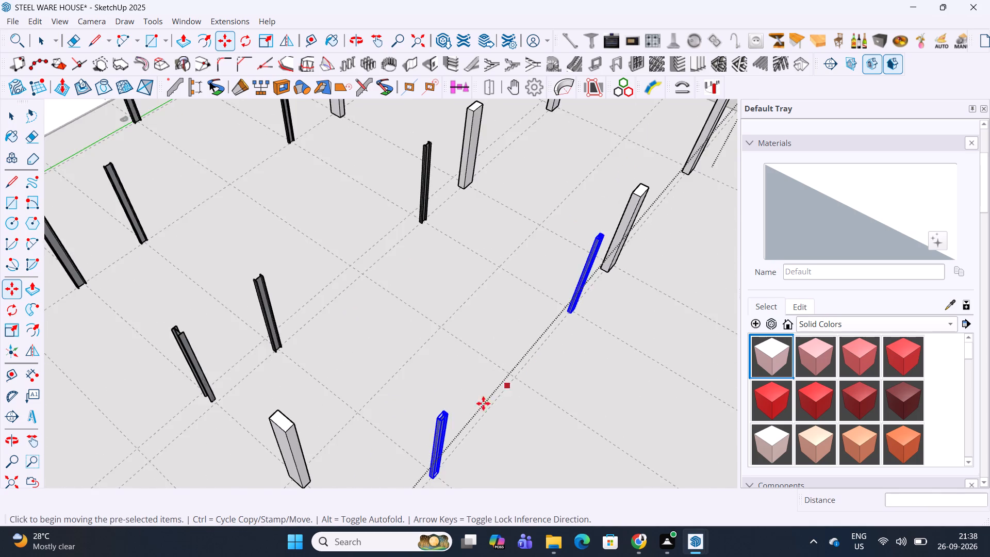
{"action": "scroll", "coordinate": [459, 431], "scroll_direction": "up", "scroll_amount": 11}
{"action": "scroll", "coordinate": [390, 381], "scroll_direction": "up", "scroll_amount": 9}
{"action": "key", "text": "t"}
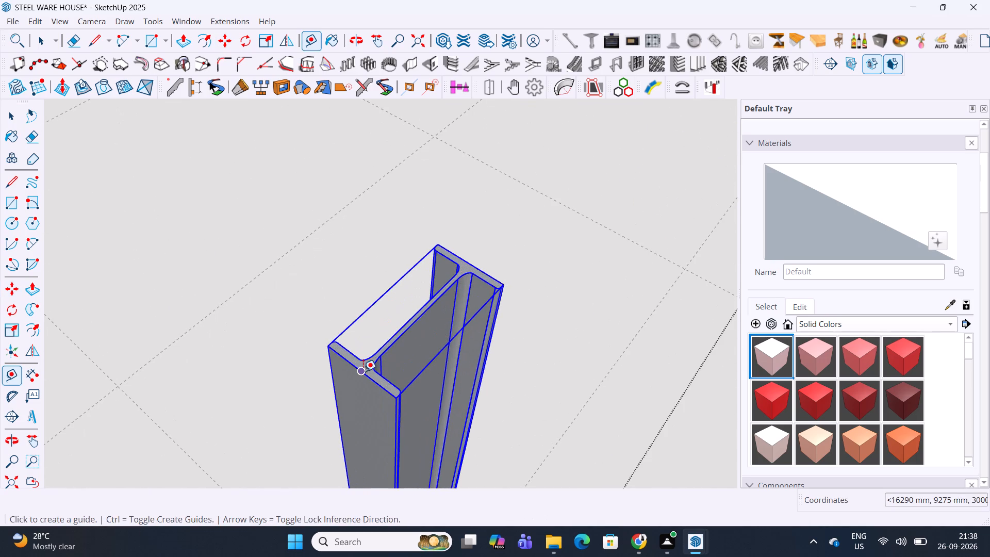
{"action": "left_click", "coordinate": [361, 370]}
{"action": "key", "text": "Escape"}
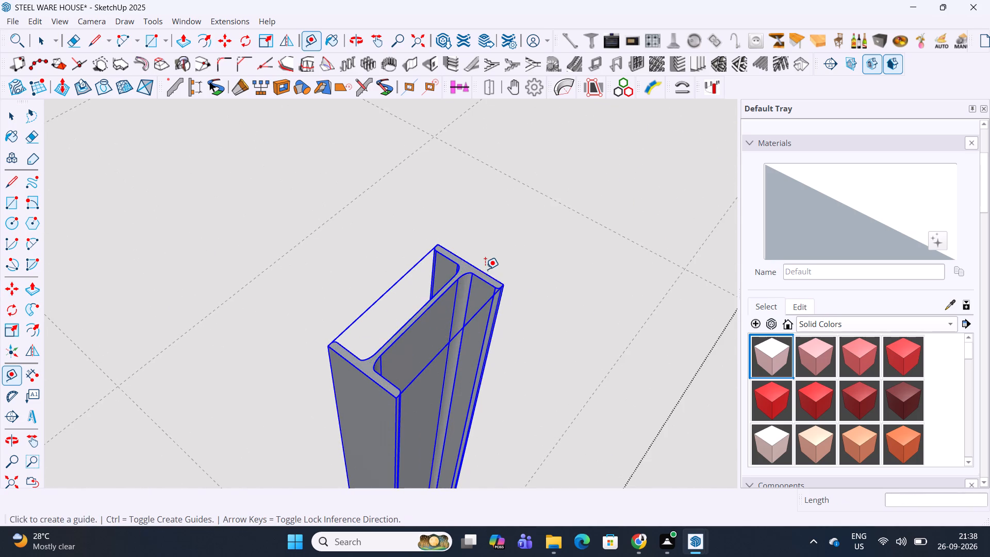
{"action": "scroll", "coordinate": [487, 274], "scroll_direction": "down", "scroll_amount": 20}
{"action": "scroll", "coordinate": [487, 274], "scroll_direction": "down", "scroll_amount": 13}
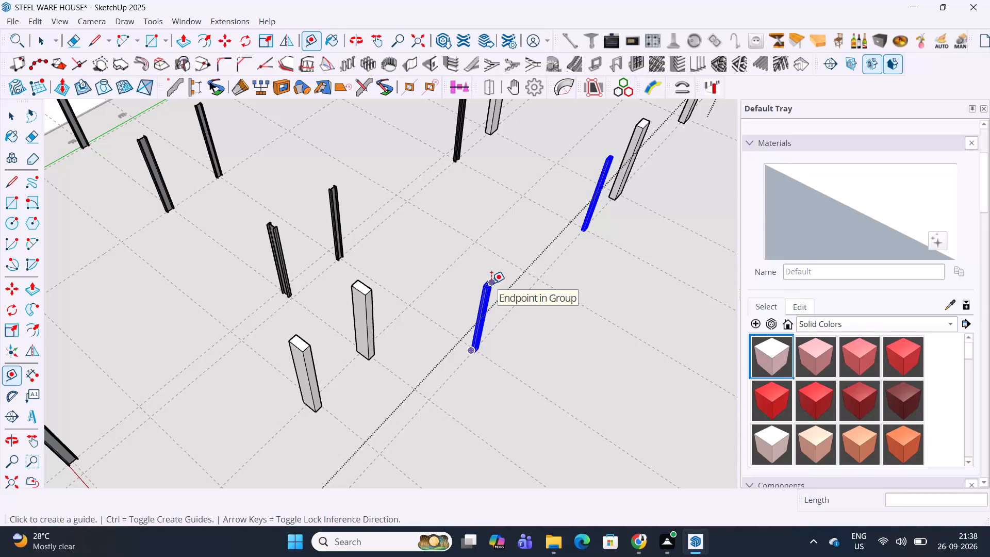
Place the 3D text label 6, 254 mm high in Tahoma, beside label 5 at the slab-edge end of the grid line 6 guide.
{"action": "scroll", "coordinate": [491, 283], "scroll_direction": "down", "scroll_amount": 13}
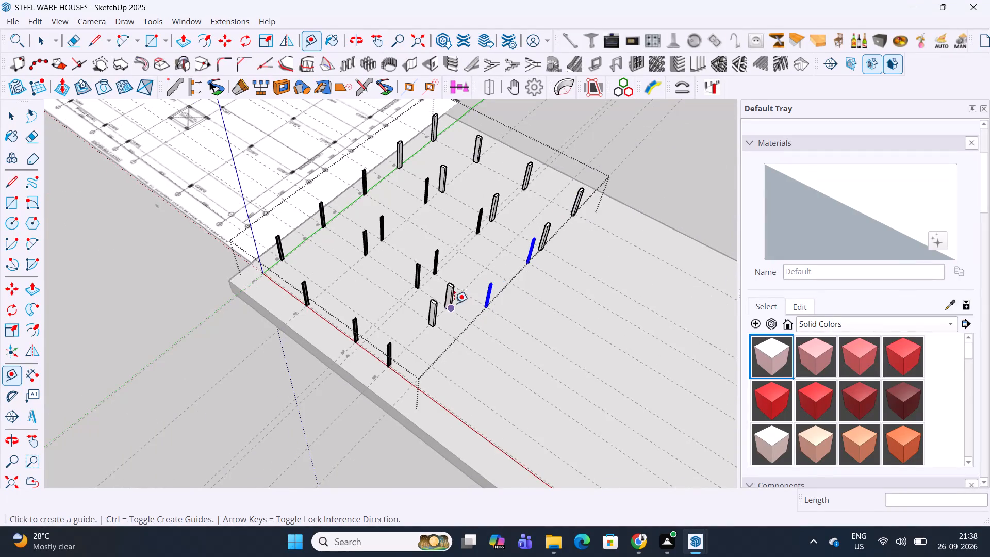
{"action": "middle_click_drag", "start_coordinate": [454, 303], "coordinate": [626, 288]}
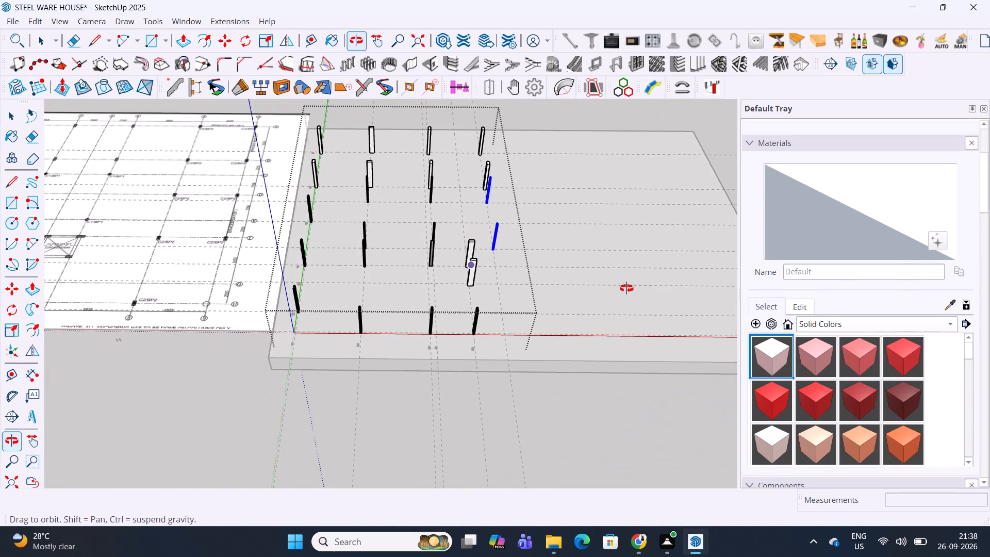
{"action": "middle_click_drag", "start_coordinate": [626, 288], "coordinate": [632, 335]}
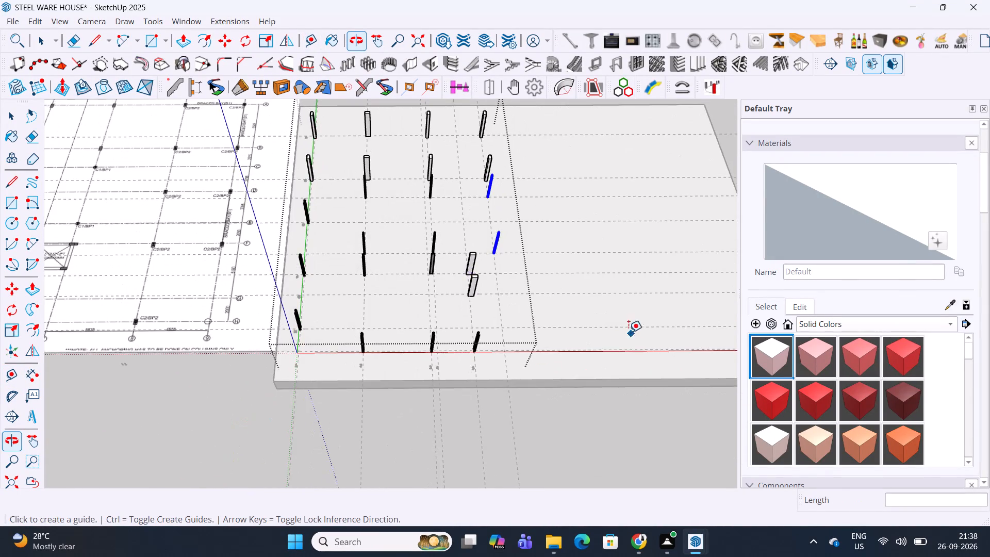
{"action": "scroll", "coordinate": [603, 319], "scroll_direction": "down", "scroll_amount": 2}
{"action": "middle_click_drag", "start_coordinate": [539, 306], "coordinate": [520, 324]}
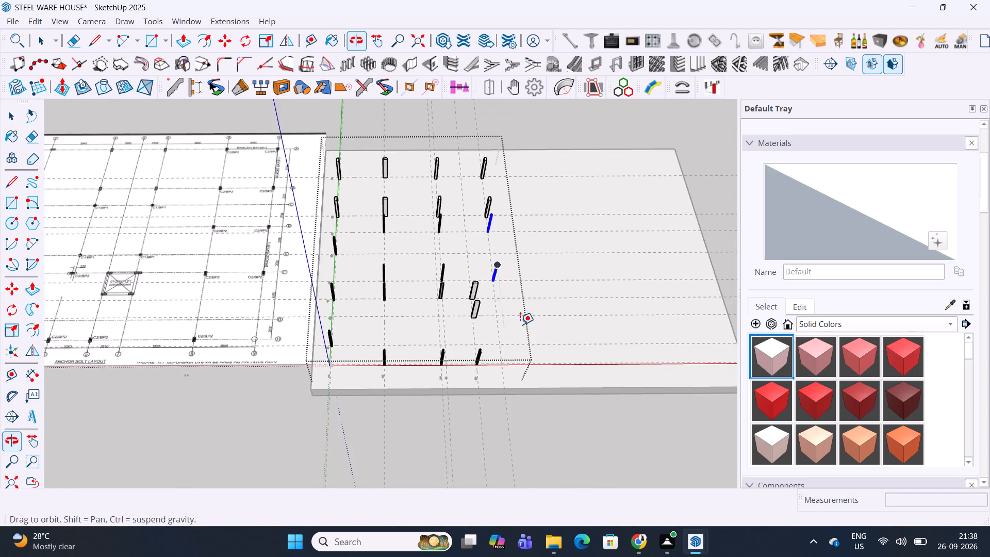
{"action": "scroll", "coordinate": [497, 382], "scroll_direction": "up", "scroll_amount": 11}
{"action": "key", "text": "space"}
{"action": "key", "text": "Escape"}
{"action": "left_click", "coordinate": [29, 415]}
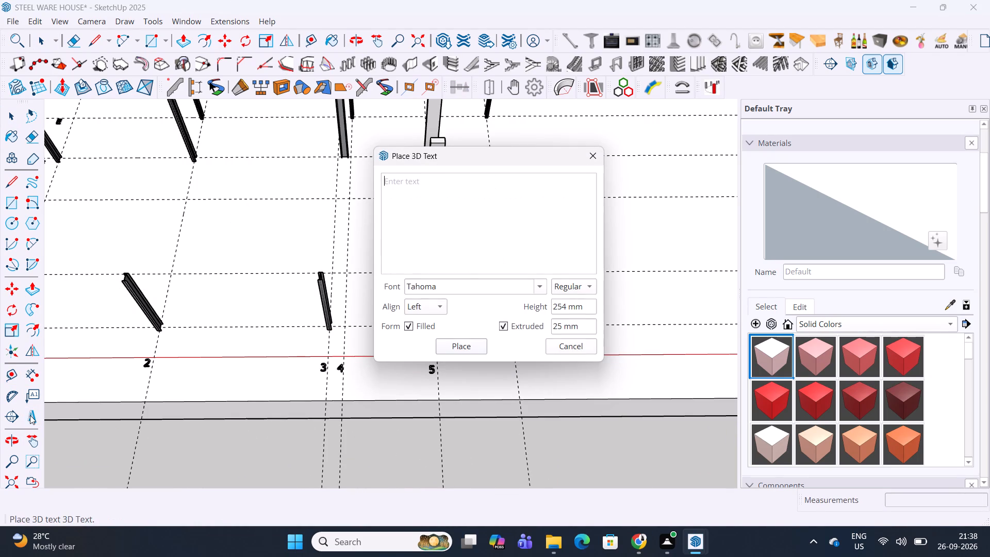
{"action": "key", "text": "6"}
{"action": "left_click", "coordinate": [454, 342]}
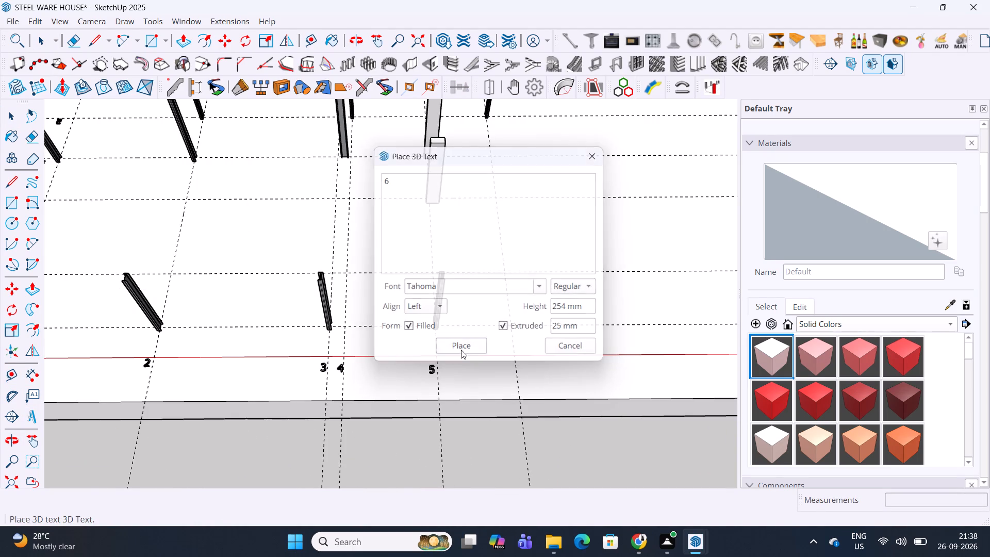
{"action": "scroll", "coordinate": [514, 358], "scroll_direction": "up", "scroll_amount": 9}
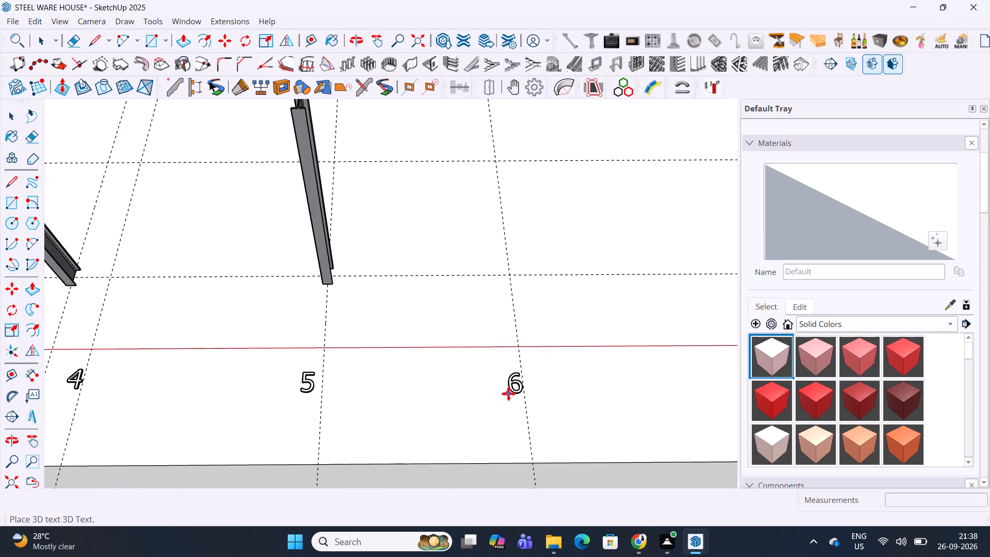
{"action": "left_click", "coordinate": [508, 394]}
{"action": "scroll", "coordinate": [505, 390], "scroll_direction": "down", "scroll_amount": 19}
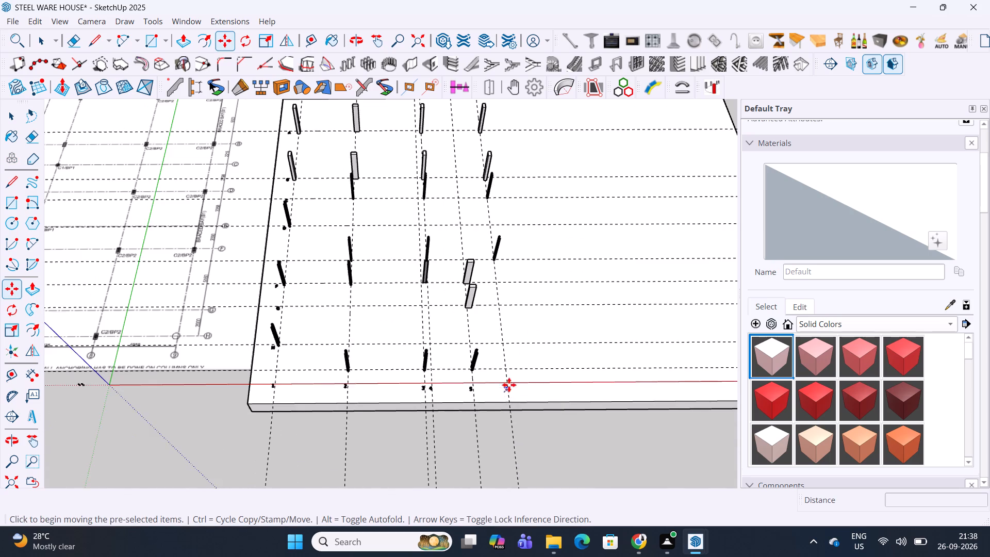
Inspect the columns on grid line 6 and their positions on the guide intersections from several angles.
{"action": "middle_click_drag", "start_coordinate": [536, 307], "coordinate": [480, 374], "text": "shift"}
{"action": "scroll", "coordinate": [453, 321], "scroll_direction": "up", "scroll_amount": 19}
{"action": "middle_click_drag", "start_coordinate": [436, 327], "coordinate": [585, 323]}
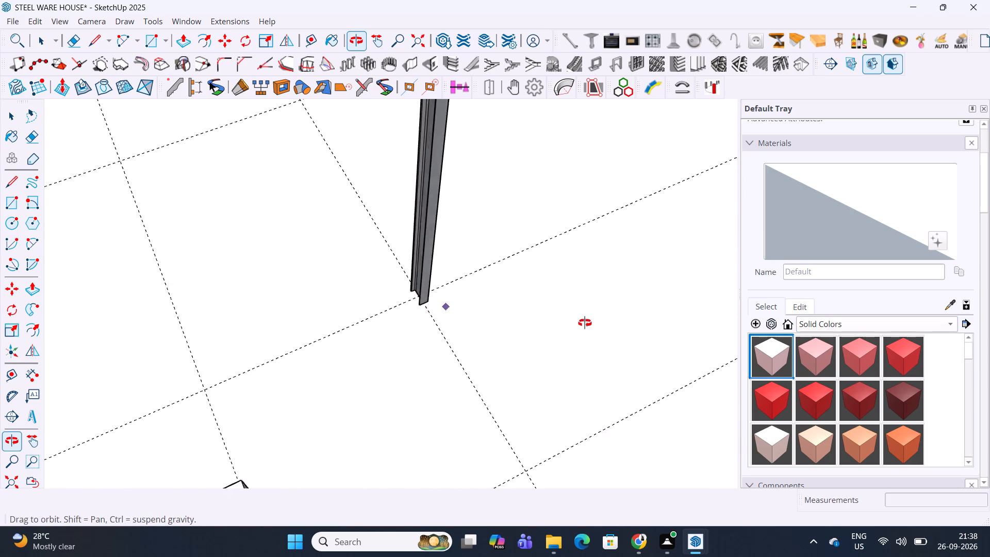
{"action": "middle_click_drag", "start_coordinate": [585, 323], "coordinate": [722, 304]}
{"action": "scroll", "coordinate": [341, 260], "scroll_direction": "down", "scroll_amount": 4}
{"action": "middle_click_drag", "start_coordinate": [243, 238], "coordinate": [680, 383], "text": "shift"}
{"action": "scroll", "coordinate": [496, 304], "scroll_direction": "up", "scroll_amount": 6}
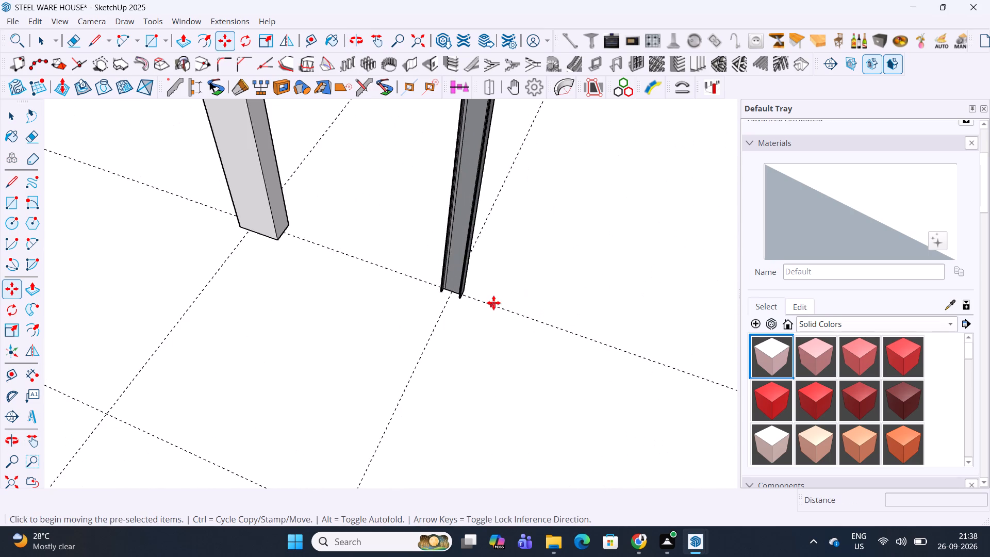
{"action": "scroll", "coordinate": [493, 303], "scroll_direction": "down", "scroll_amount": 6}
{"action": "scroll", "coordinate": [450, 317], "scroll_direction": "up", "scroll_amount": 2}
{"action": "scroll", "coordinate": [448, 317], "scroll_direction": "down", "scroll_amount": 13}
{"action": "middle_click_drag", "start_coordinate": [630, 284], "coordinate": [419, 269]}
{"action": "scroll", "coordinate": [464, 271], "scroll_direction": "down", "scroll_amount": 3}
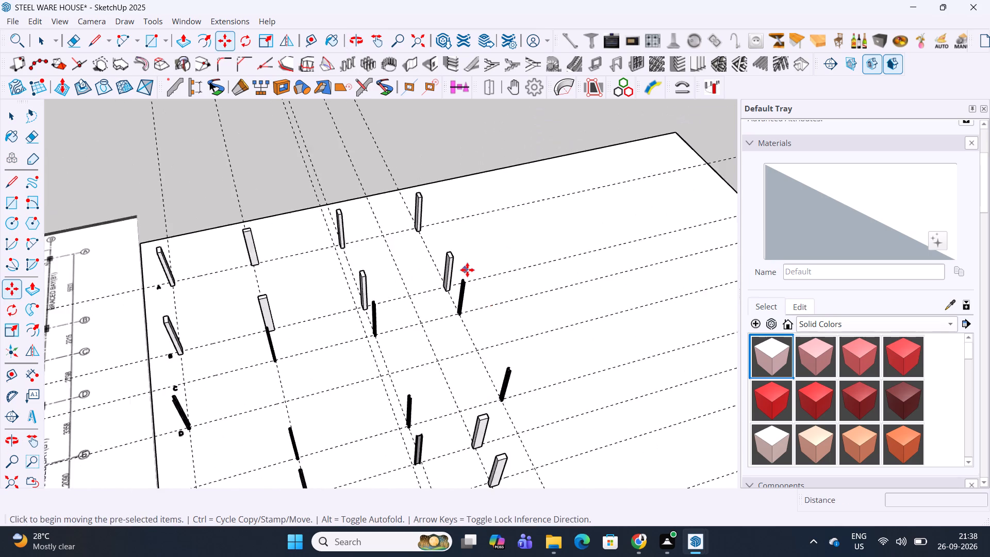
Add a guide for grid line 7 parallel to the grid line 5 guide, offset 2510 mm towards and past grid line 6.
{"action": "scroll", "coordinate": [467, 270], "scroll_direction": "down", "scroll_amount": 3}
{"action": "middle_click_drag", "start_coordinate": [532, 363], "coordinate": [466, 326], "text": "shift"}
{"action": "middle_click_drag", "start_coordinate": [474, 333], "coordinate": [397, 359]}
{"action": "middle_click_drag", "start_coordinate": [338, 359], "coordinate": [669, 371], "text": "shift"}
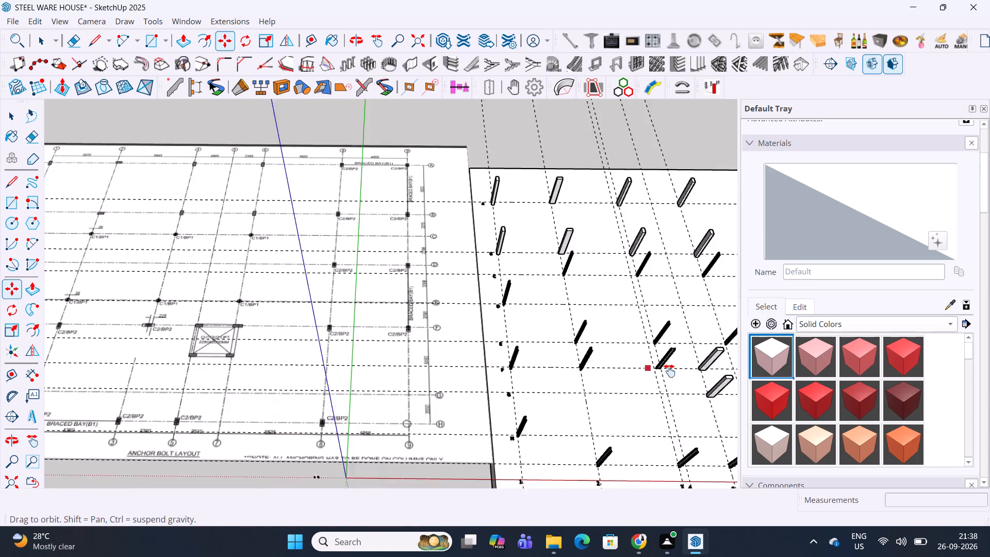
{"action": "middle_click_drag", "start_coordinate": [669, 371], "coordinate": [736, 371], "text": "shift"}
{"action": "scroll", "coordinate": [325, 378], "scroll_direction": "up", "scroll_amount": 5}
{"action": "scroll", "coordinate": [357, 308], "scroll_direction": "up", "scroll_amount": 5}
{"action": "scroll", "coordinate": [398, 242], "scroll_direction": "down", "scroll_amount": 6}
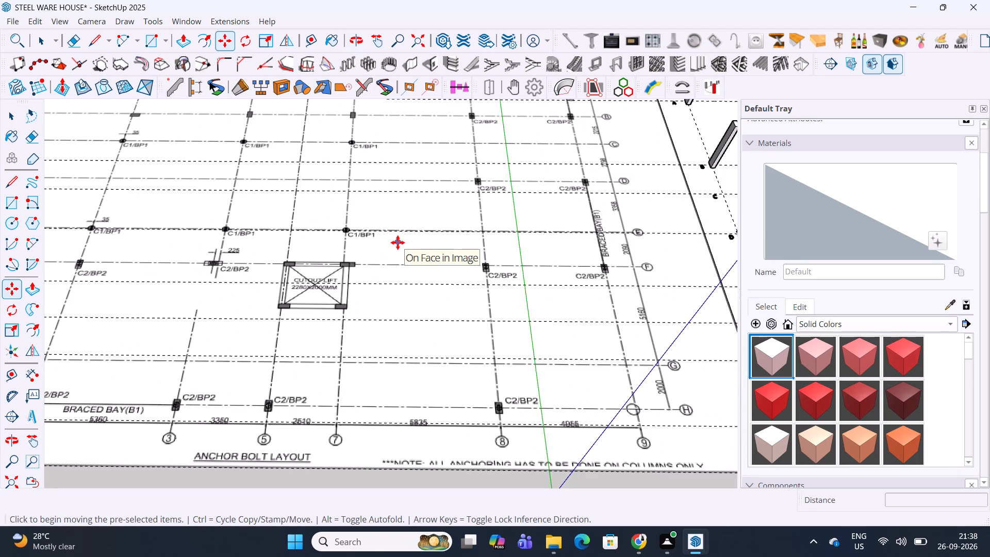
{"action": "scroll", "coordinate": [376, 254], "scroll_direction": "down", "scroll_amount": 6}
{"action": "middle_click_drag", "start_coordinate": [561, 317], "coordinate": [301, 281], "text": "shift"}
{"action": "scroll", "coordinate": [522, 336], "scroll_direction": "up", "scroll_amount": 3}
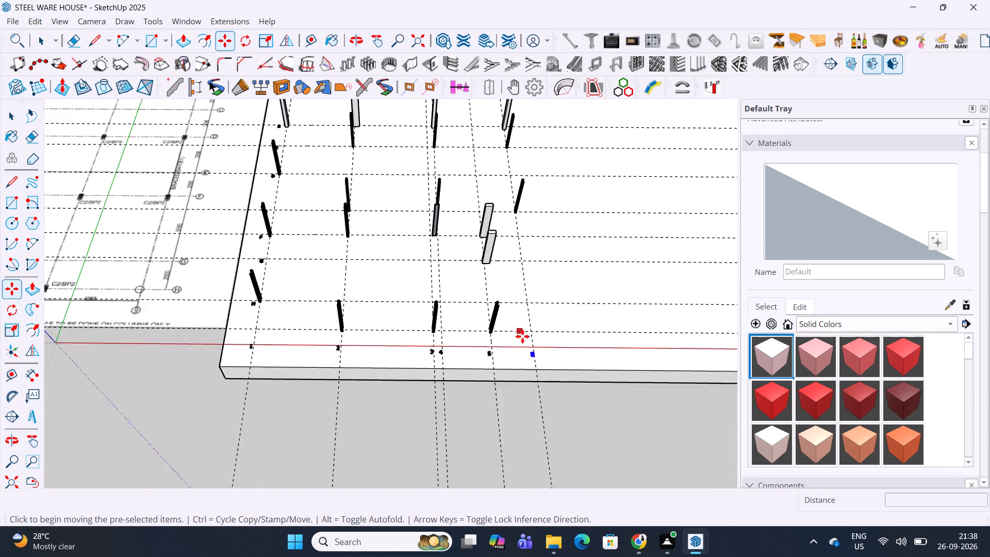
{"action": "scroll", "coordinate": [522, 336], "scroll_direction": "up", "scroll_amount": 3}
{"action": "middle_click_drag", "start_coordinate": [531, 335], "coordinate": [441, 326]}
{"action": "scroll", "coordinate": [403, 337], "scroll_direction": "up", "scroll_amount": 8}
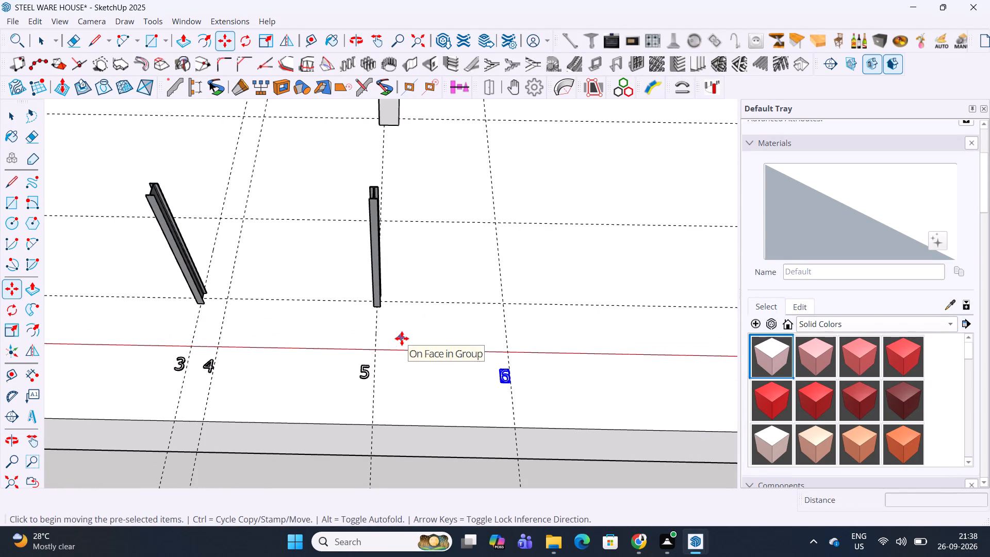
{"action": "key", "text": "t"}
{"action": "left_click", "coordinate": [375, 327]}
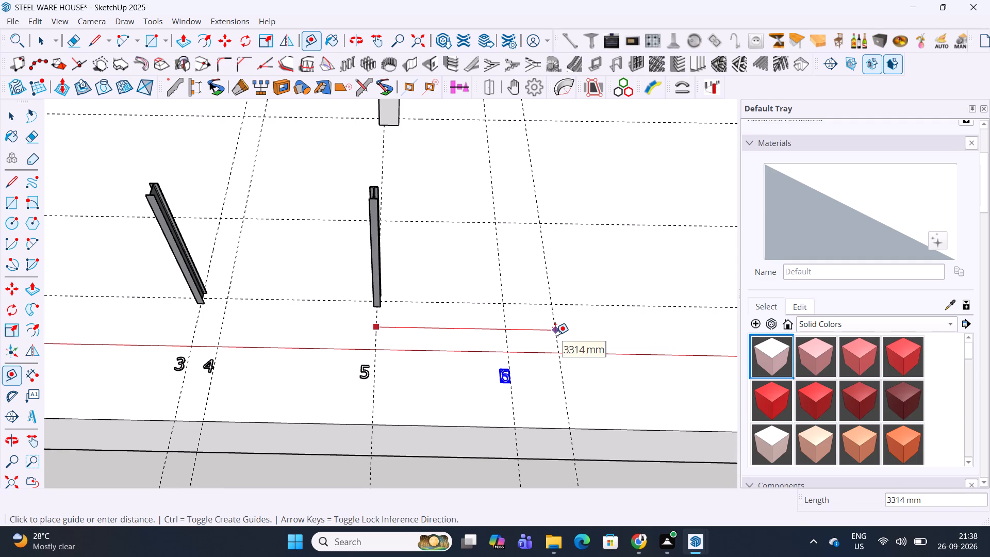
{"action": "type", "text": "2510"}
{"action": "key", "text": "Return"}
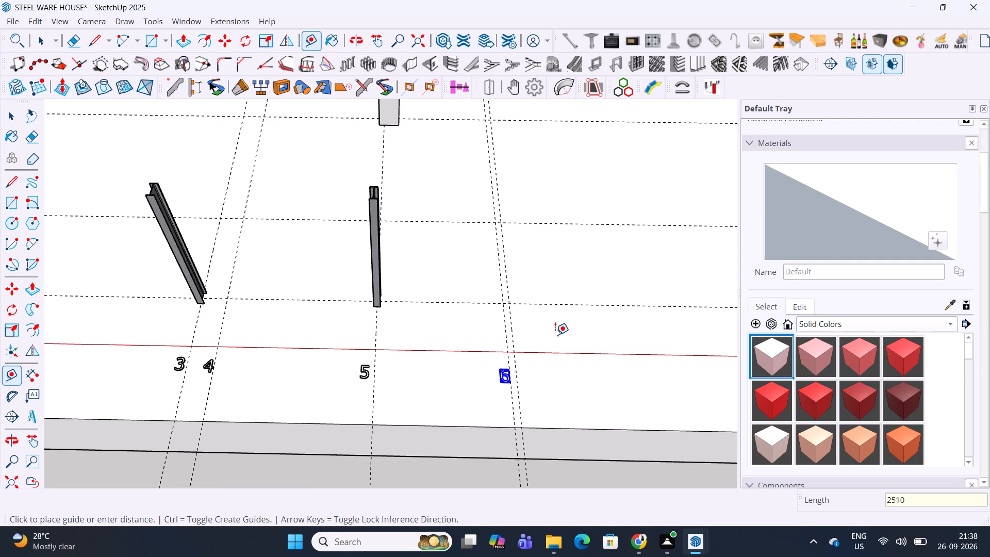
Place the 3D text label 7, 254 mm high in Tahoma with 25 mm extrusion, beside label 6 at the grid line 7 guide.
{"action": "scroll", "coordinate": [509, 386], "scroll_direction": "up", "scroll_amount": 12}
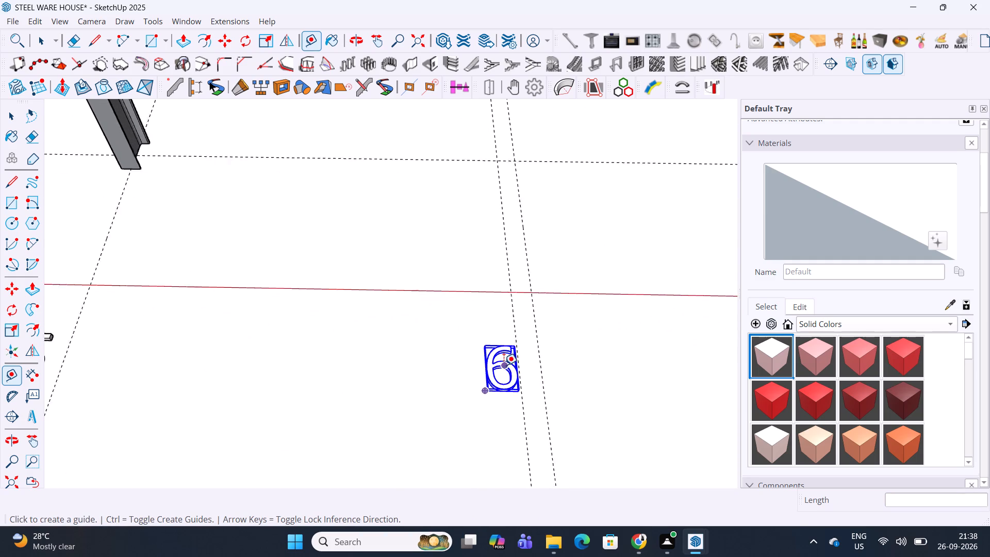
{"action": "scroll", "coordinate": [504, 365], "scroll_direction": "up", "scroll_amount": 1}
{"action": "key", "text": "space"}
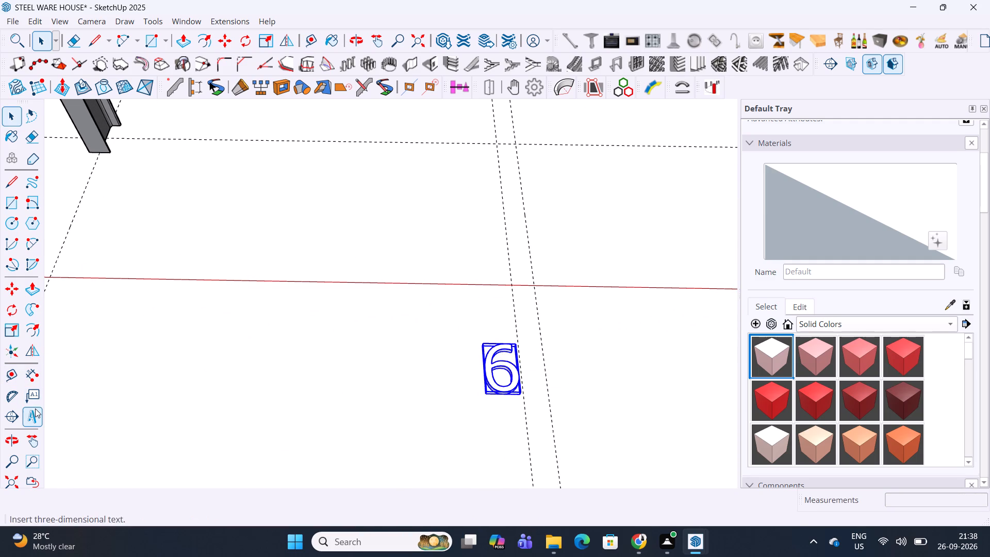
{"action": "left_click", "coordinate": [34, 411]}
{"action": "key", "text": "7"}
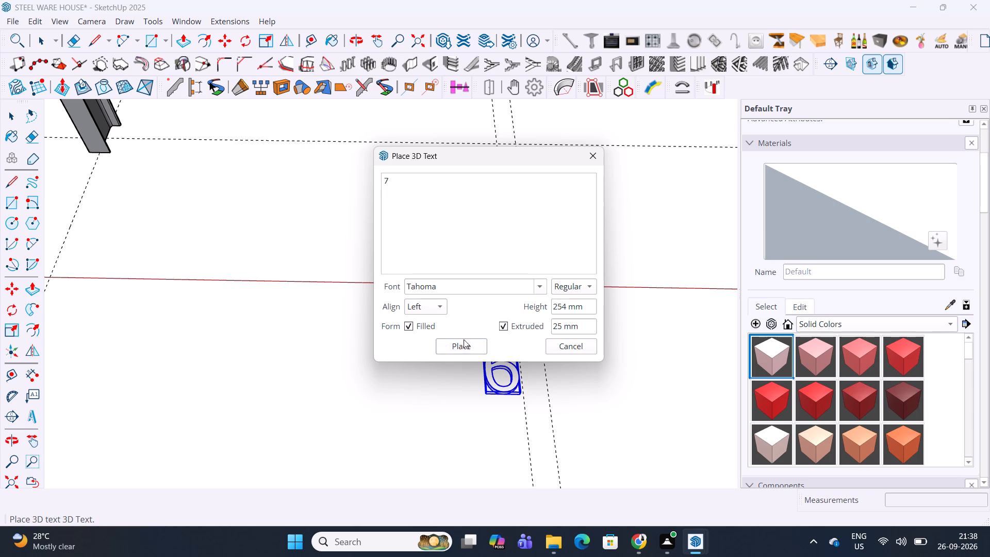
{"action": "left_click", "coordinate": [465, 346]}
{"action": "scroll", "coordinate": [559, 363], "scroll_direction": "up", "scroll_amount": 3}
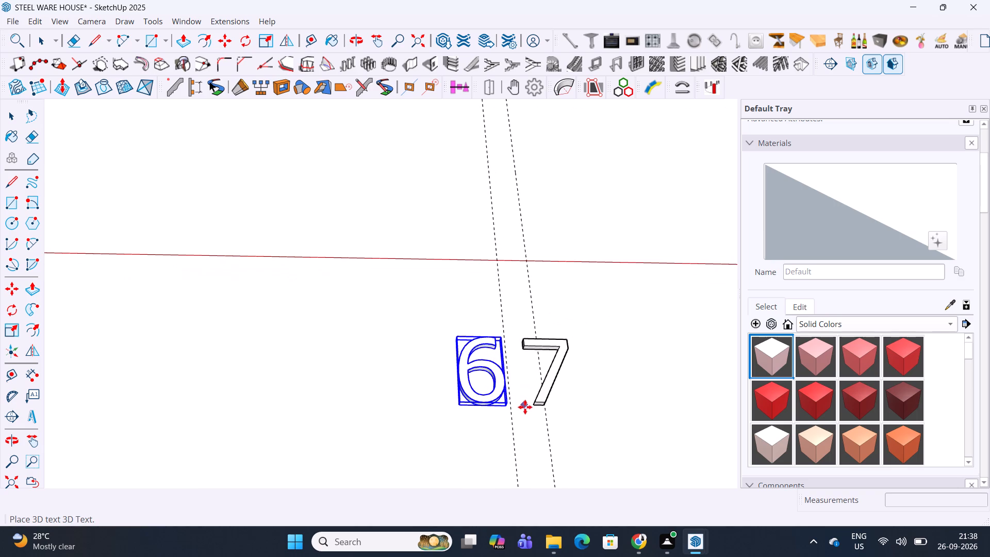
{"action": "left_click", "coordinate": [525, 410]}
Examine the anchor bolt layout around the lift cutout between grid lines 5 and 7 and compare it with the modelled columns.
{"action": "scroll", "coordinate": [569, 350], "scroll_direction": "down", "scroll_amount": 20}
{"action": "scroll", "coordinate": [567, 344], "scroll_direction": "down", "scroll_amount": 6}
{"action": "middle_click_drag", "start_coordinate": [580, 295], "coordinate": [686, 331]}
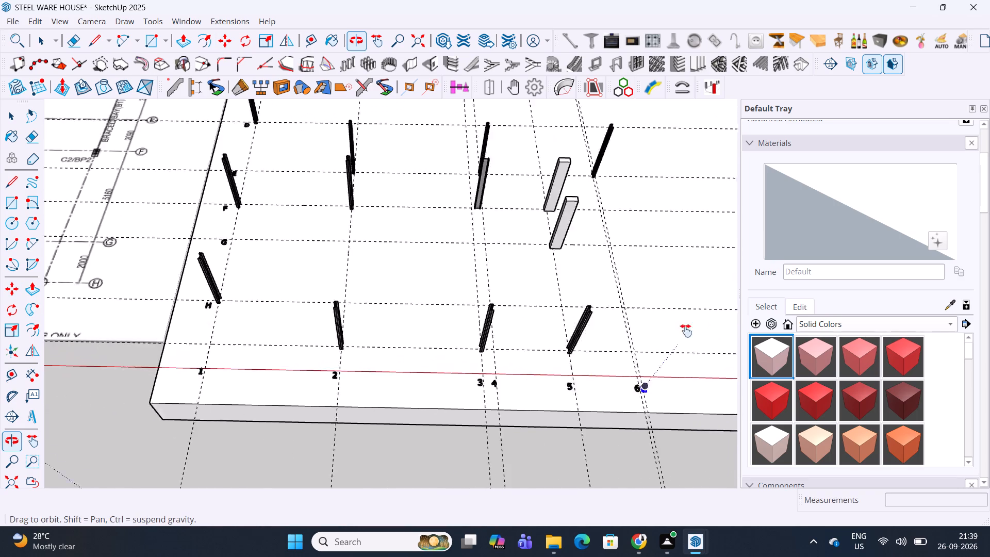
{"action": "middle_click_drag", "start_coordinate": [686, 331], "coordinate": [949, 339]}
{"action": "middle_click_drag", "start_coordinate": [247, 247], "coordinate": [462, 255], "text": "shift"}
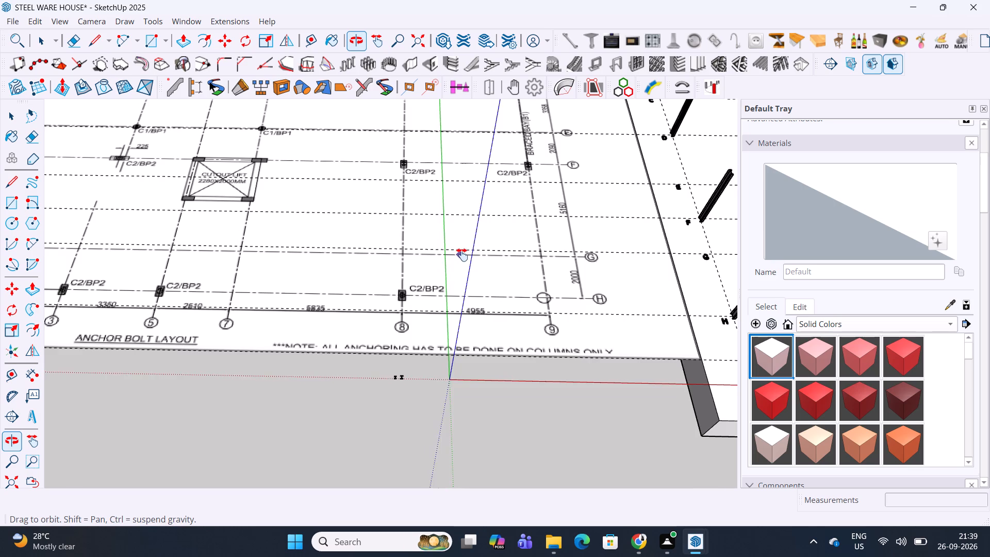
{"action": "middle_click_drag", "start_coordinate": [462, 255], "coordinate": [497, 308], "text": "shift"}
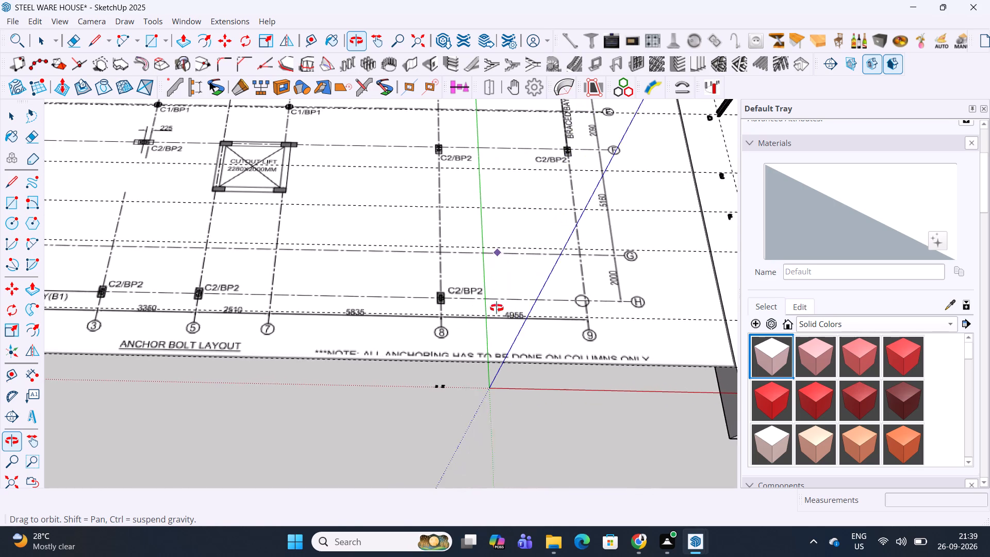
{"action": "middle_click_drag", "start_coordinate": [497, 308], "coordinate": [496, 309], "text": "shift"}
{"action": "scroll", "coordinate": [459, 299], "scroll_direction": "down", "scroll_amount": 3}
{"action": "middle_click_drag", "start_coordinate": [462, 269], "coordinate": [388, 309], "text": "shift"}
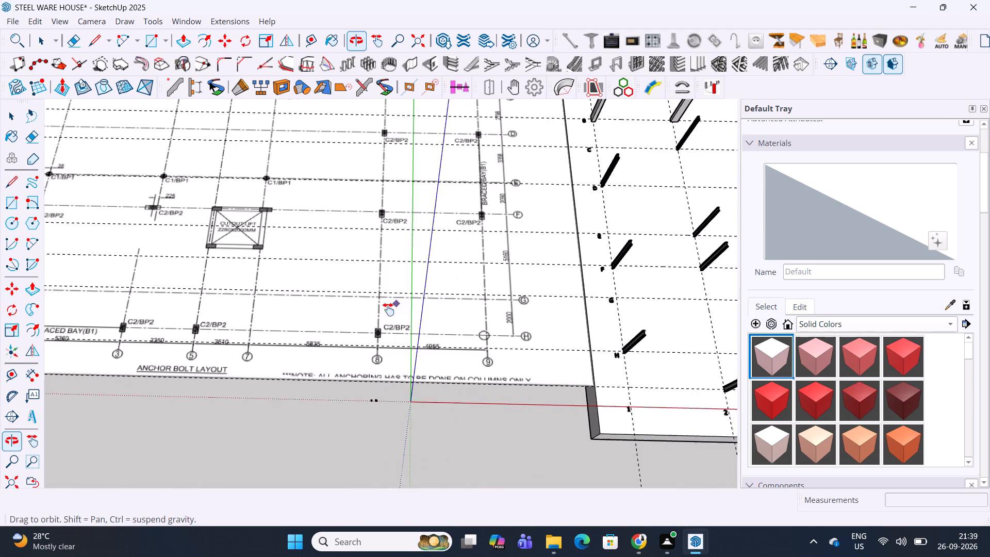
{"action": "middle_click_drag", "start_coordinate": [388, 309], "coordinate": [388, 309], "text": "shift"}
{"action": "middle_click_drag", "start_coordinate": [521, 308], "coordinate": [113, 289]}
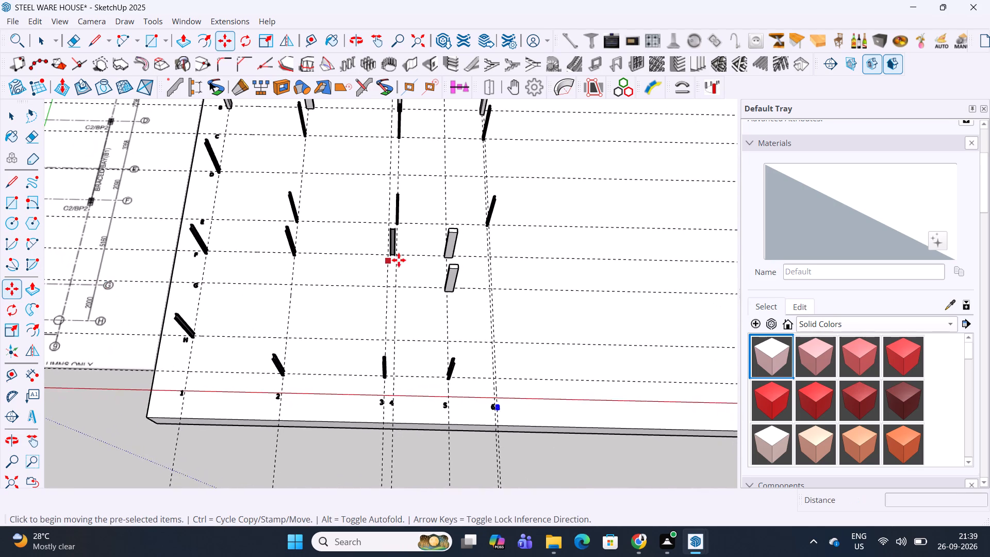
{"action": "scroll", "coordinate": [425, 272], "scroll_direction": "up", "scroll_amount": 10}
{"action": "scroll", "coordinate": [529, 299], "scroll_direction": "down", "scroll_amount": 4}
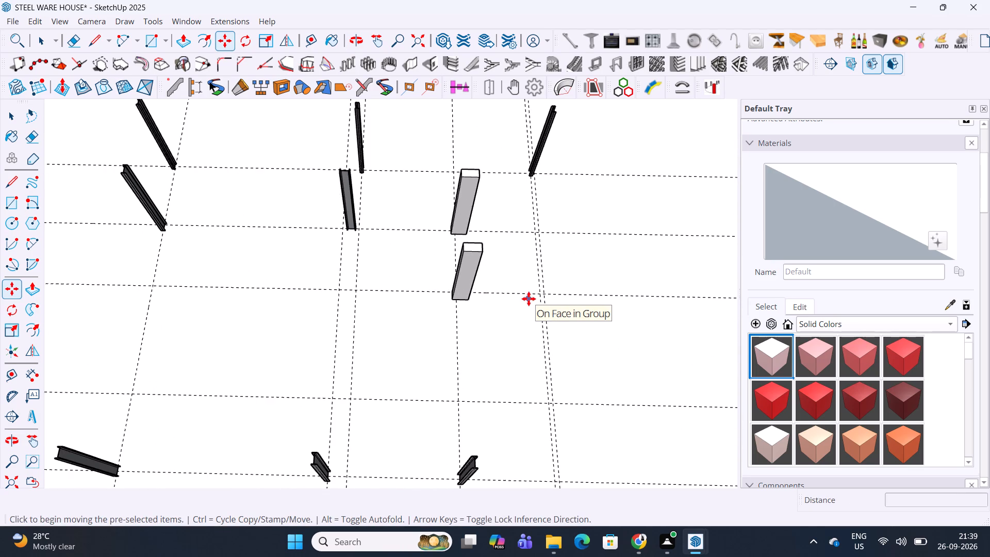
{"action": "middle_click", "coordinate": [529, 299]}
{"action": "scroll", "coordinate": [529, 299], "scroll_direction": "down", "scroll_amount": 7}
{"action": "middle_click_drag", "start_coordinate": [301, 262], "coordinate": [799, 281], "text": "shift"}
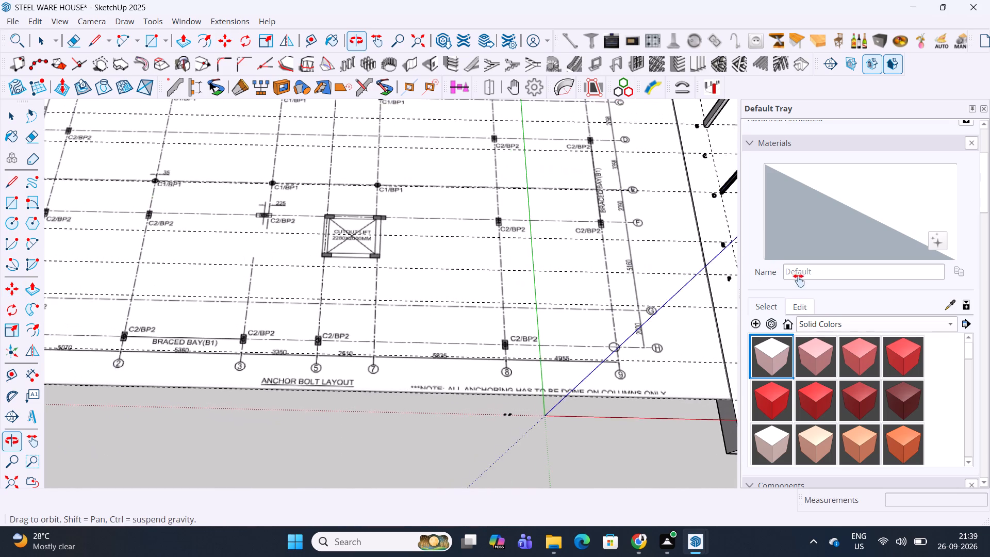
{"action": "middle_click_drag", "start_coordinate": [799, 281], "coordinate": [799, 281], "text": "shift"}
{"action": "scroll", "coordinate": [374, 238], "scroll_direction": "up", "scroll_amount": 5}
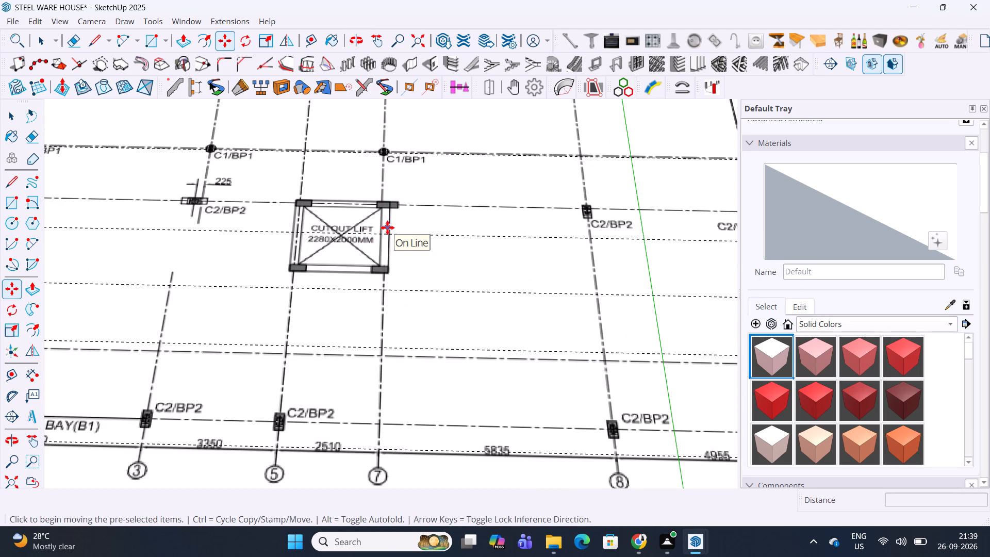
{"action": "scroll", "coordinate": [387, 227], "scroll_direction": "down", "scroll_amount": 5}
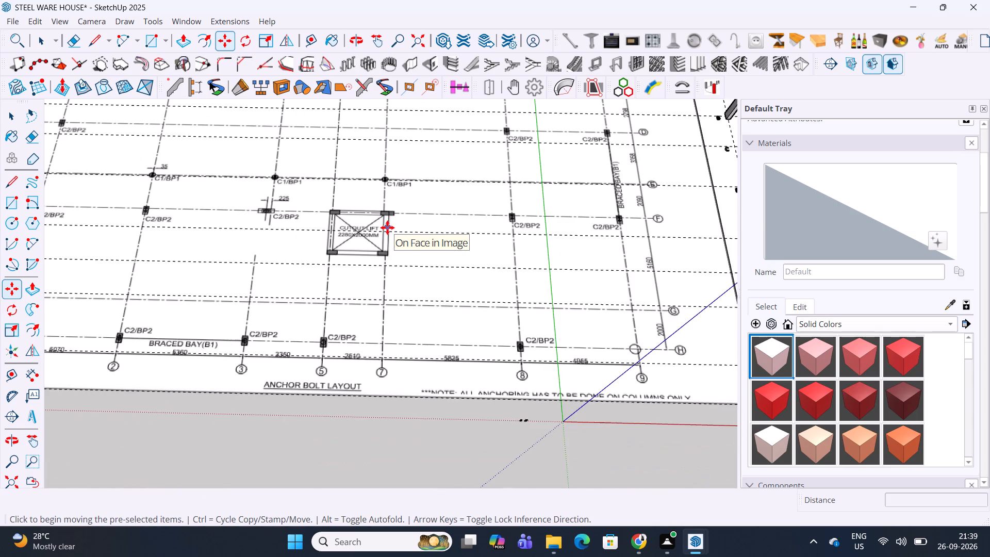
{"action": "scroll", "coordinate": [387, 227], "scroll_direction": "down", "scroll_amount": 7}
{"action": "middle_click_drag", "start_coordinate": [501, 227], "coordinate": [463, 226], "text": "shift"}
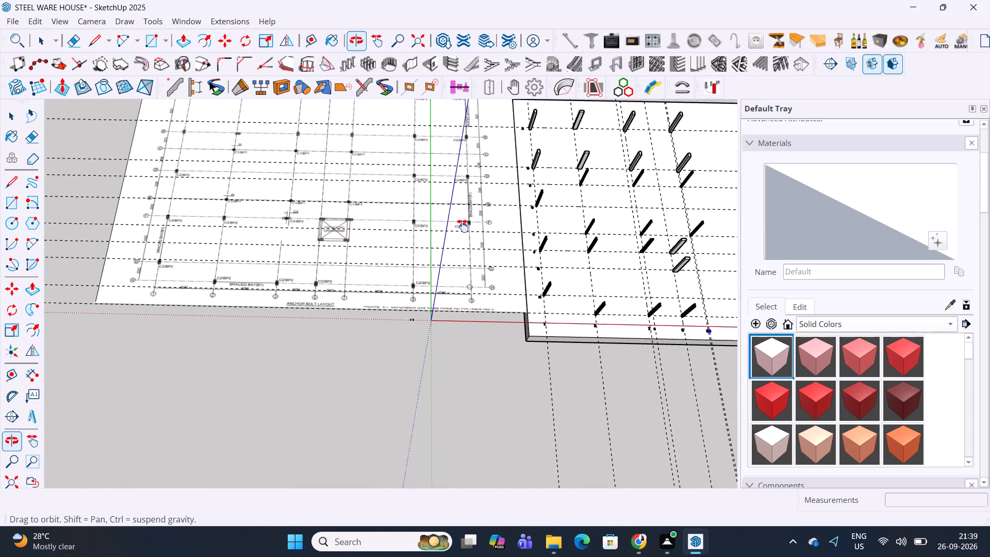
{"action": "middle_click_drag", "start_coordinate": [463, 226], "coordinate": [505, 236], "text": "shift"}
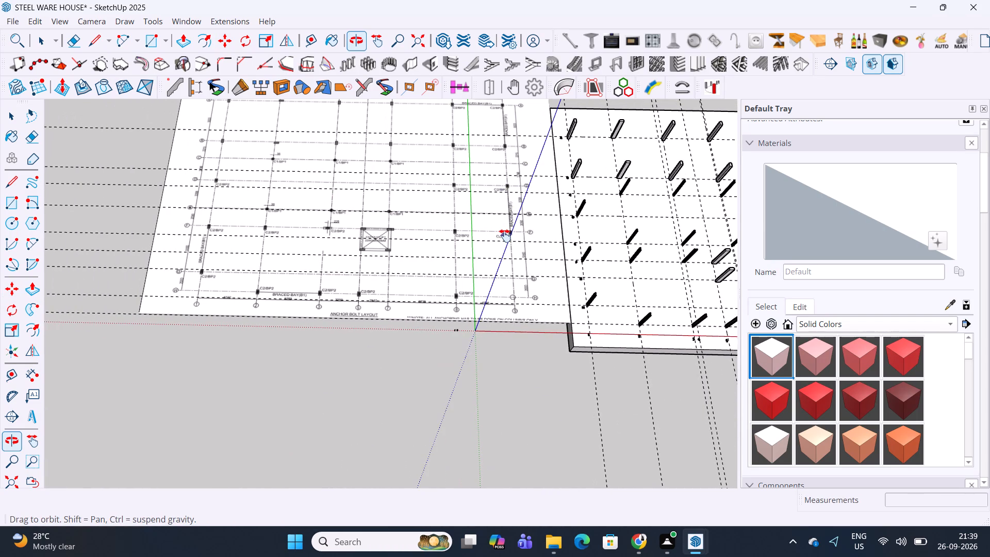
{"action": "middle_click_drag", "start_coordinate": [505, 236], "coordinate": [208, 236], "text": "shift"}
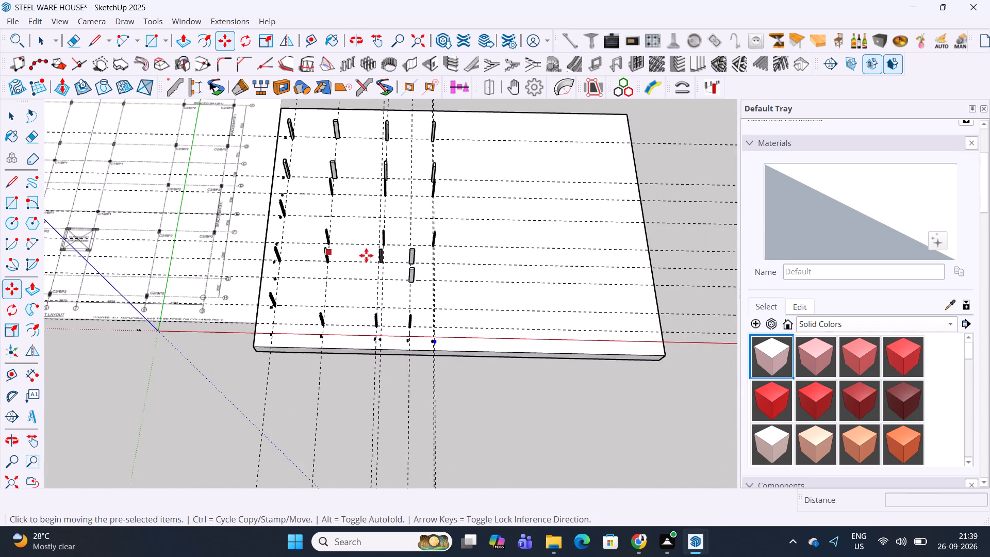
Copy the lift-cutout box column on grid line 5, on the slab-edge side of row F, along its row to grid line 7.
{"action": "scroll", "coordinate": [399, 260], "scroll_direction": "up", "scroll_amount": 5}
{"action": "scroll", "coordinate": [468, 278], "scroll_direction": "up", "scroll_amount": 5}
{"action": "scroll", "coordinate": [381, 285], "scroll_direction": "up", "scroll_amount": 6}
{"action": "key", "text": "space"}
{"action": "left_click", "coordinate": [349, 302]}
{"action": "scroll", "coordinate": [354, 312], "scroll_direction": "up", "scroll_amount": 5}
{"action": "triple_click", "coordinate": [347, 301]}
{"action": "middle_click_drag", "start_coordinate": [404, 300], "coordinate": [325, 264]}
{"action": "scroll", "coordinate": [361, 304], "scroll_direction": "up", "scroll_amount": 2}
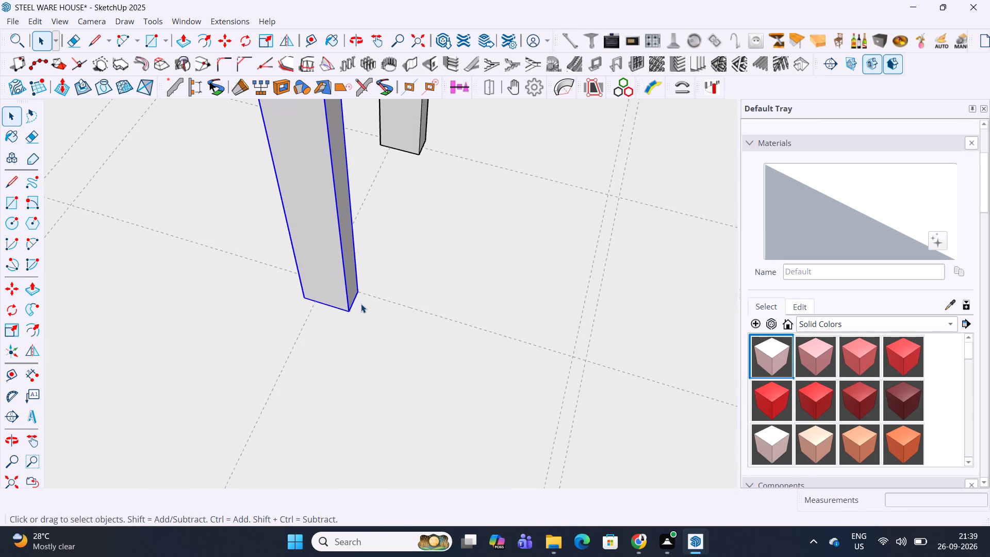
{"action": "key", "text": "m"}
{"action": "left_click", "coordinate": [355, 303]}
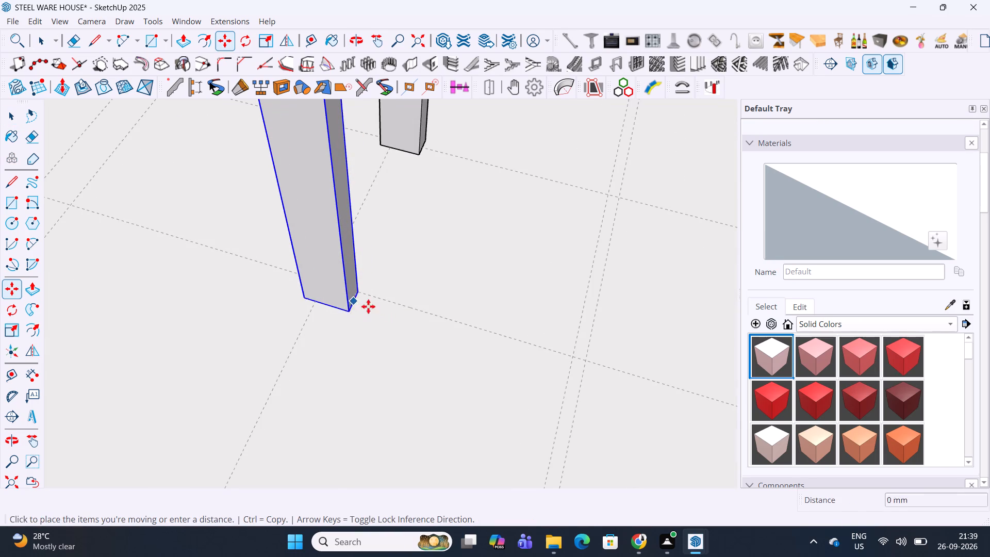
{"action": "left_click", "coordinate": [585, 378]}
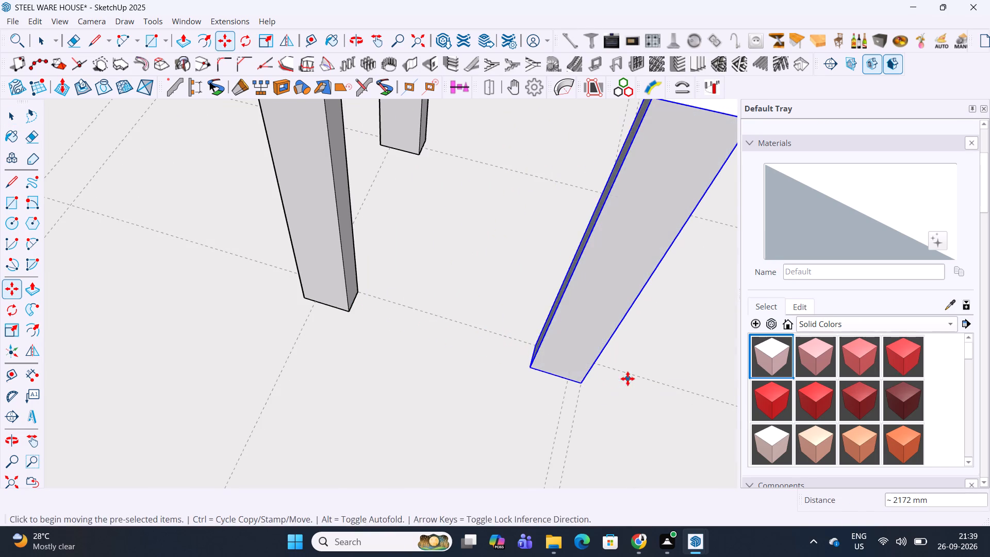
Move the copied box column 4.5" along its row, away from grid line 5.
{"action": "middle_click_drag", "start_coordinate": [625, 377], "coordinate": [420, 299], "text": "shift"}
{"action": "scroll", "coordinate": [419, 299], "scroll_direction": "up", "scroll_amount": 3}
{"action": "scroll", "coordinate": [505, 295], "scroll_direction": "down", "scroll_amount": 20}
{"action": "middle_click_drag", "start_coordinate": [349, 272], "coordinate": [738, 410]}
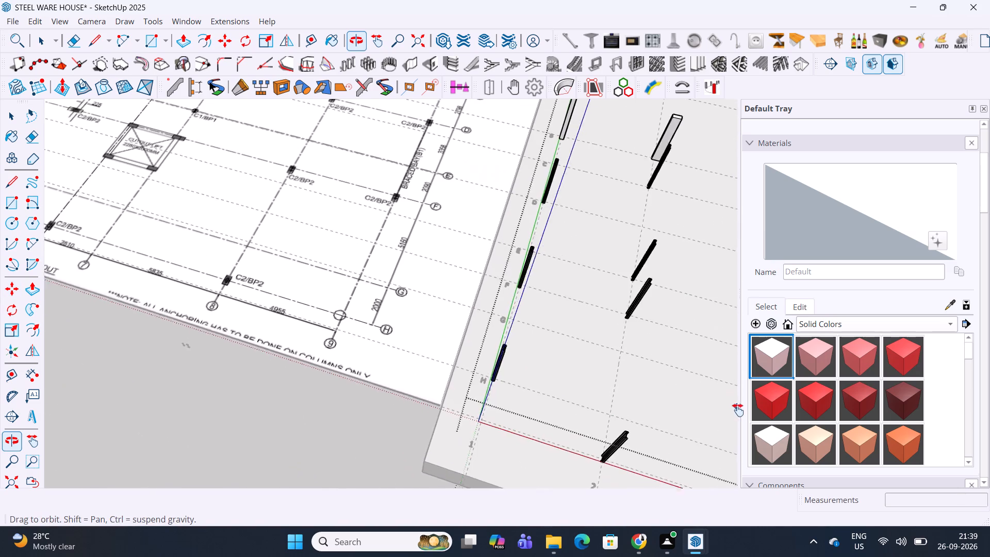
{"action": "middle_click_drag", "start_coordinate": [738, 410], "coordinate": [166, 212]}
{"action": "scroll", "coordinate": [402, 224], "scroll_direction": "up", "scroll_amount": 11}
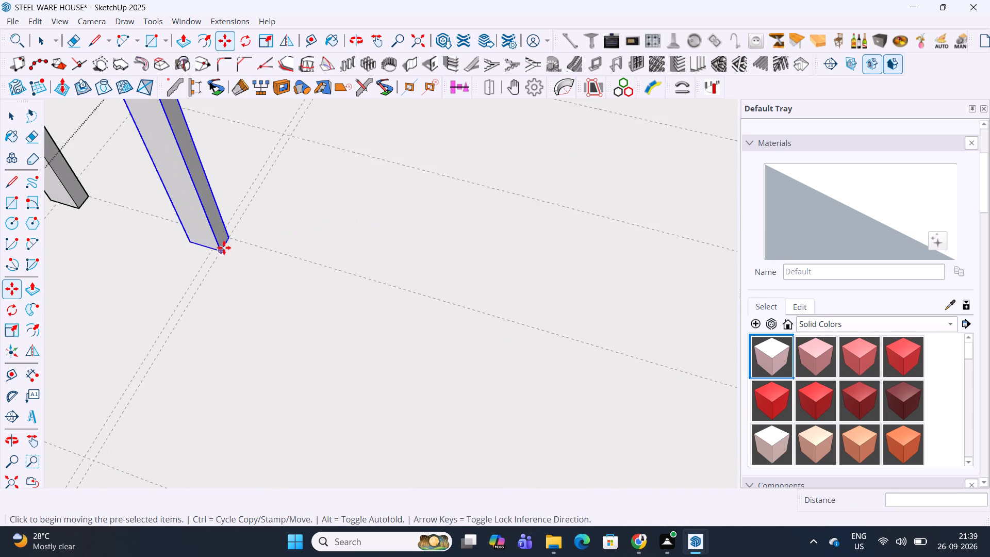
{"action": "middle_click_drag", "start_coordinate": [224, 248], "coordinate": [384, 243]}
{"action": "scroll", "coordinate": [260, 331], "scroll_direction": "up", "scroll_amount": 4}
{"action": "left_click", "coordinate": [203, 353]}
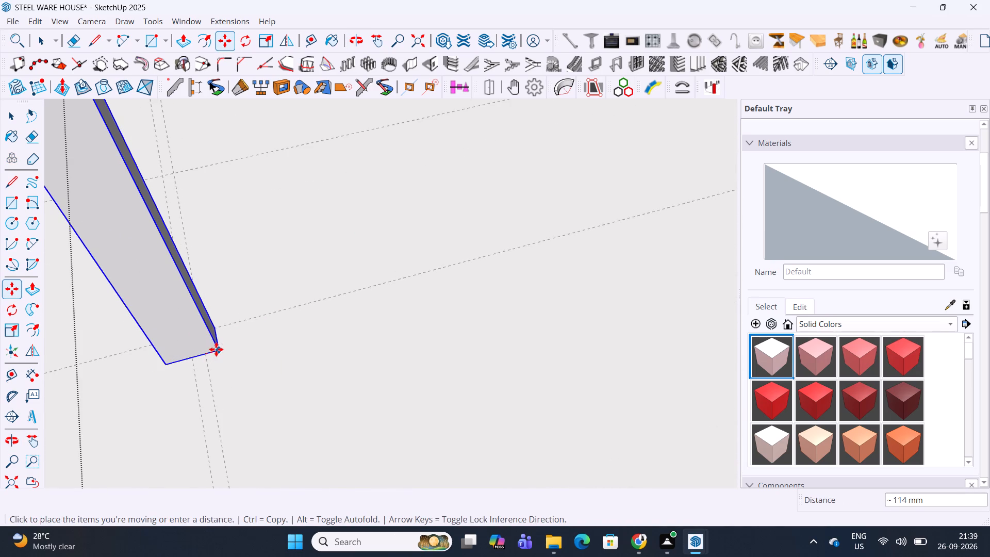
{"action": "type", "text": "4.5\""}
{"action": "key", "text": "Return"}
Add a guide along the copied column's base edge facing away from grid line 5, and a parallel guide 9" from it towards grid line 5.
{"action": "scroll", "coordinate": [356, 300], "scroll_direction": "down", "scroll_amount": 7}
{"action": "middle_click_drag", "start_coordinate": [447, 302], "coordinate": [401, 306]}
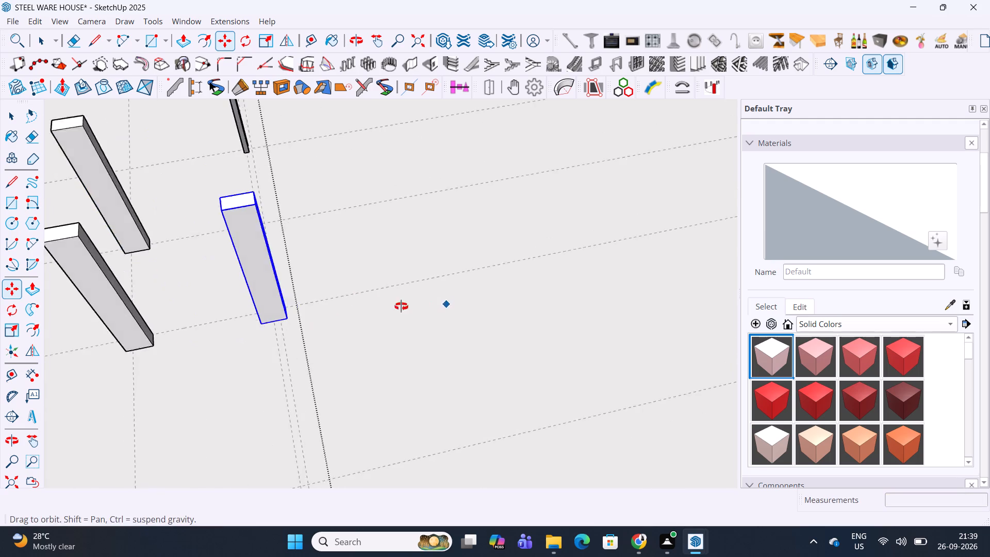
{"action": "middle_click_drag", "start_coordinate": [401, 306], "coordinate": [37, 289]}
{"action": "scroll", "coordinate": [408, 227], "scroll_direction": "up", "scroll_amount": 5}
{"action": "middle_click_drag", "start_coordinate": [432, 223], "coordinate": [411, 339], "text": "shift"}
{"action": "middle_click_drag", "start_coordinate": [412, 334], "coordinate": [384, 321]}
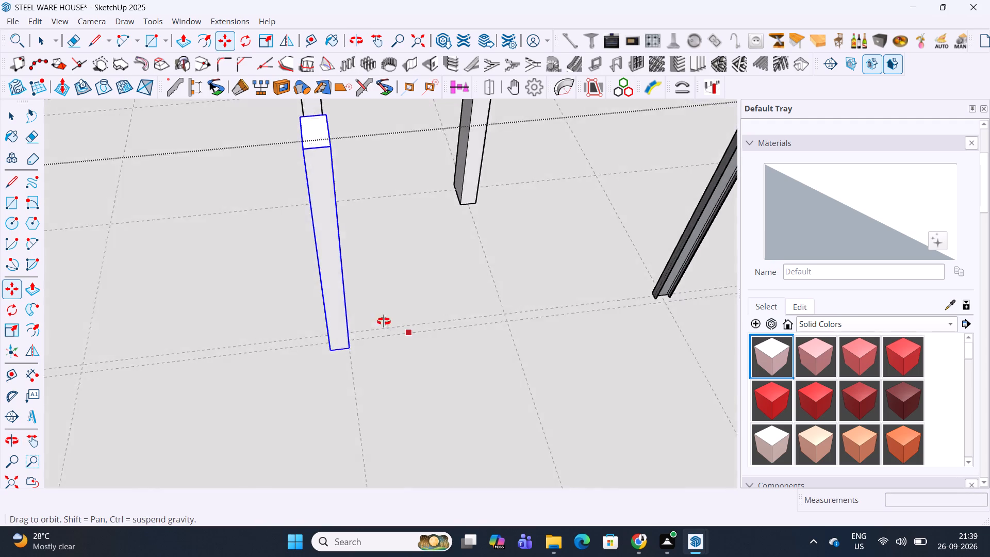
{"action": "middle_click_drag", "start_coordinate": [384, 321], "coordinate": [247, 308]}
{"action": "middle_click_drag", "start_coordinate": [366, 301], "coordinate": [344, 313], "text": "shift"}
{"action": "scroll", "coordinate": [322, 325], "scroll_direction": "up", "scroll_amount": 9}
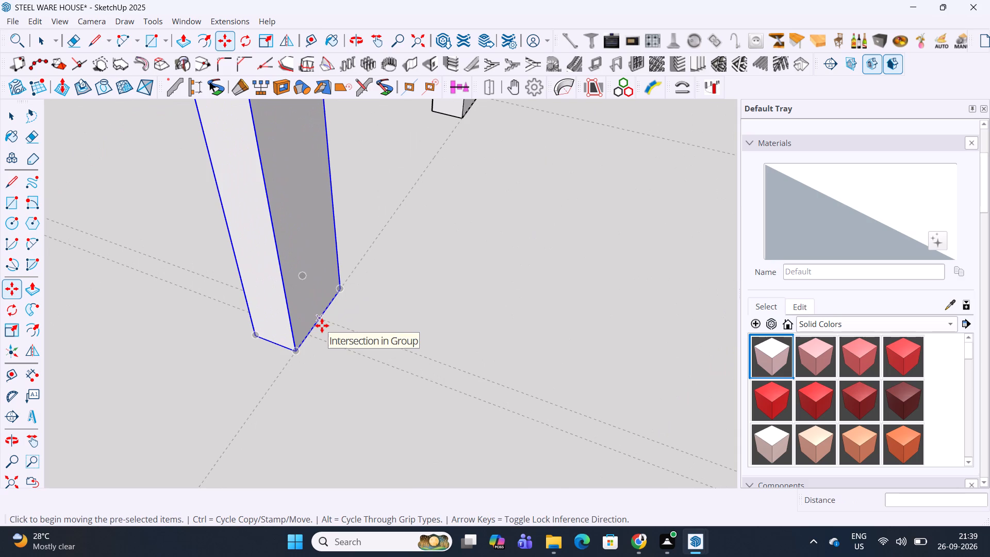
{"action": "key", "text": "t"}
{"action": "double_click", "coordinate": [273, 345]}
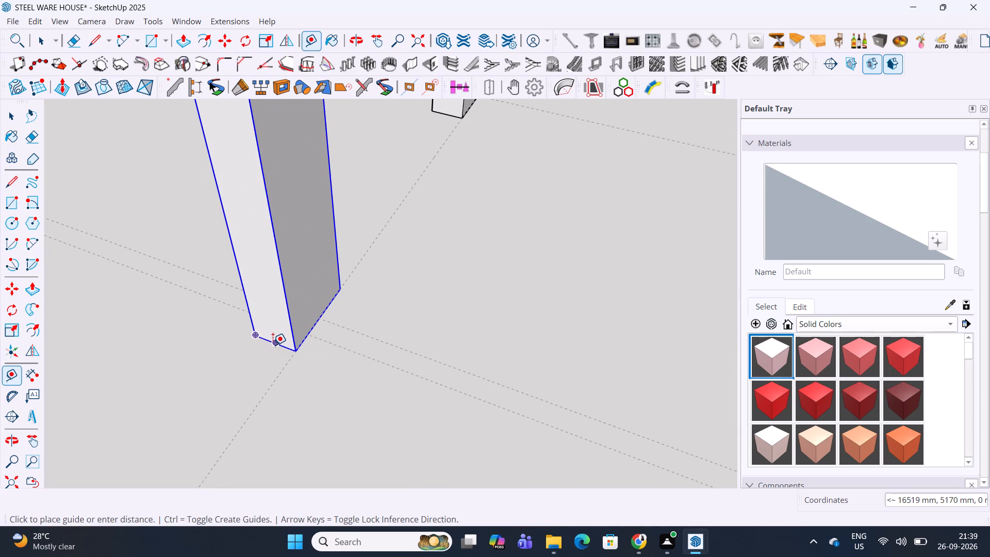
{"action": "scroll", "coordinate": [273, 345], "scroll_direction": "down", "scroll_amount": 12}
{"action": "middle_click_drag", "start_coordinate": [437, 314], "coordinate": [435, 347], "text": "shift"}
{"action": "middle_click_drag", "start_coordinate": [428, 348], "coordinate": [233, 365]}
{"action": "scroll", "coordinate": [191, 339], "scroll_direction": "up", "scroll_amount": 5}
{"action": "left_click", "coordinate": [188, 314]}
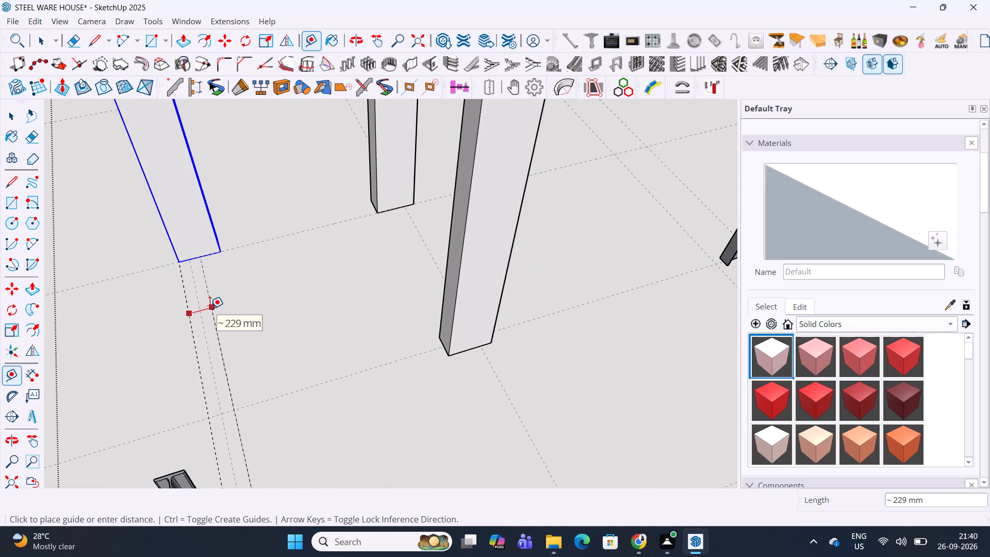
{"action": "type", "text": "9\""}
{"action": "key", "text": "Return"}
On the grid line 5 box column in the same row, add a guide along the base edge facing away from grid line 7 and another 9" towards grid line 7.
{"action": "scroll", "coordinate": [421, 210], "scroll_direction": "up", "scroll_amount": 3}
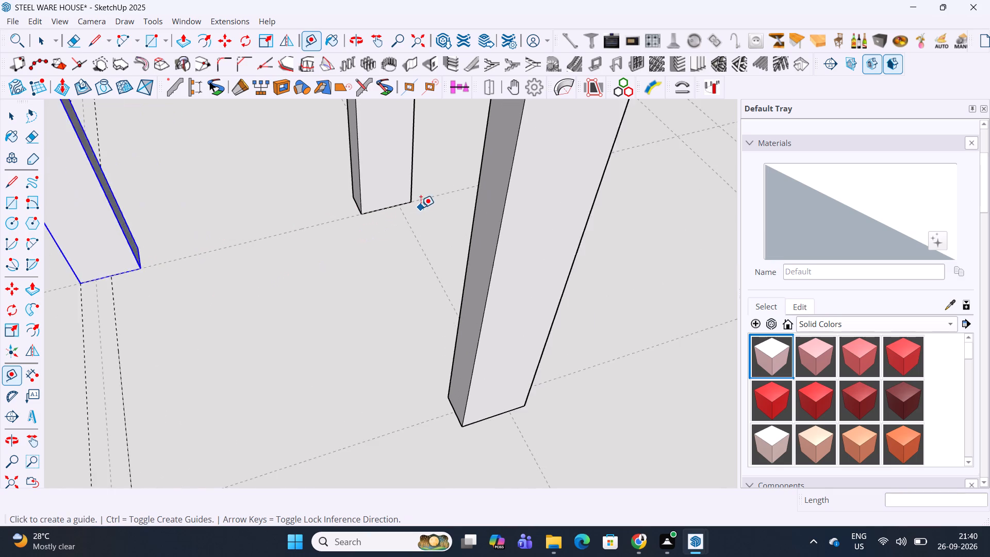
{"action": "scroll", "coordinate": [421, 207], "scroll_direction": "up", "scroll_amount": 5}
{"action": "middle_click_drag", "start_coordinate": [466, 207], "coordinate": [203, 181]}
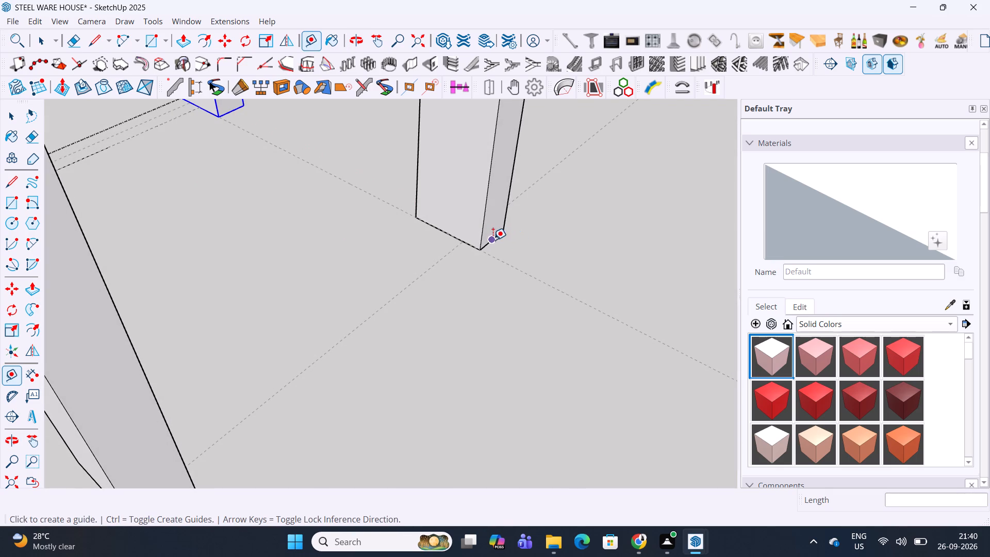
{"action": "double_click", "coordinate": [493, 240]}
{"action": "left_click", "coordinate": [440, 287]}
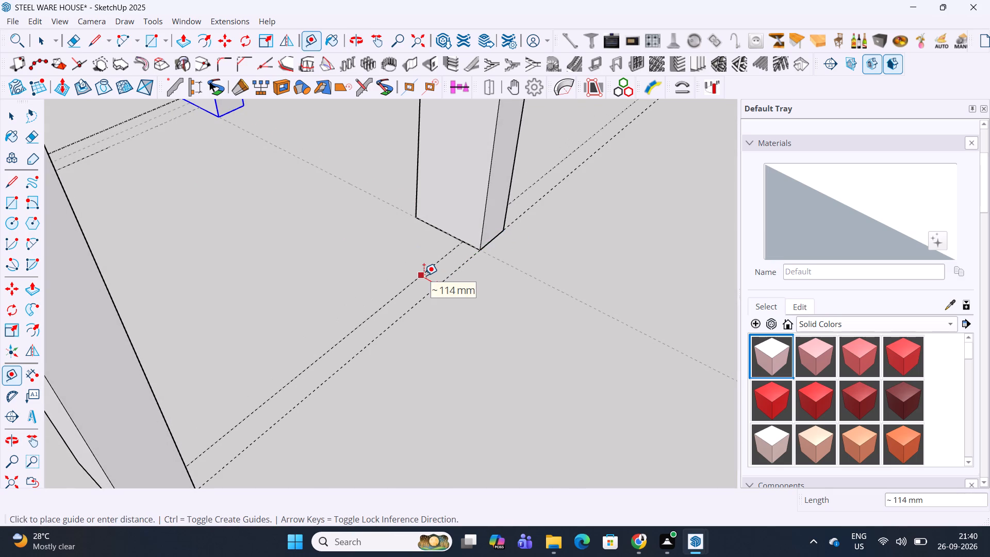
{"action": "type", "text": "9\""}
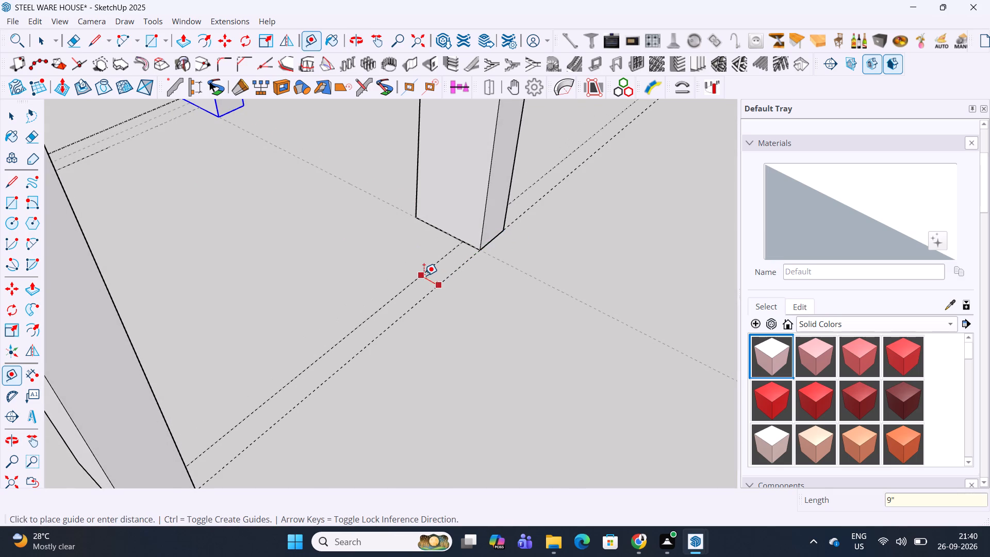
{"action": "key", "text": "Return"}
Measure the gap between the two columns' 9" offset guides and check it against the lift cutout on the anchor bolt layout.
{"action": "left_click", "coordinate": [382, 283]}
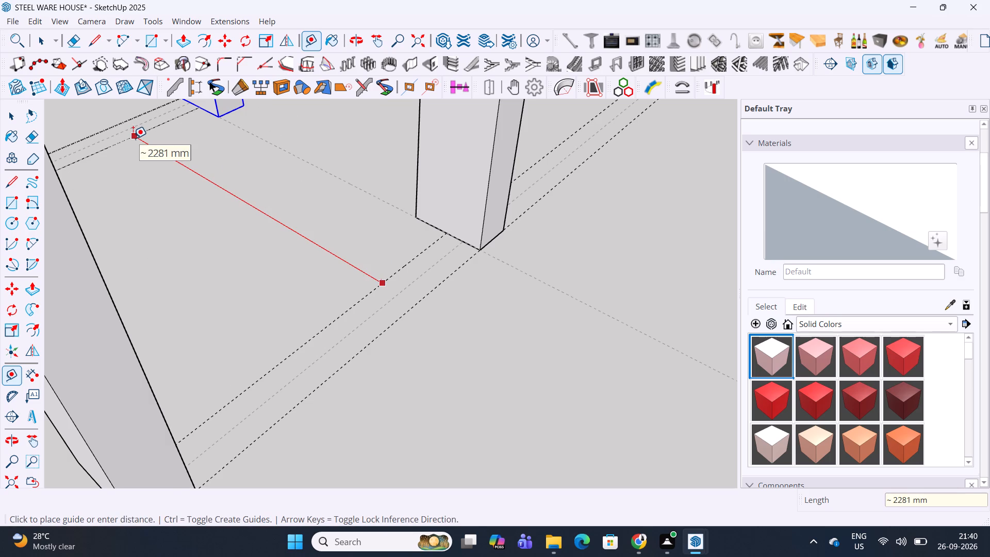
{"action": "key", "text": "Escape"}
{"action": "scroll", "coordinate": [319, 188], "scroll_direction": "down", "scroll_amount": 20}
{"action": "scroll", "coordinate": [319, 188], "scroll_direction": "down", "scroll_amount": 2}
{"action": "scroll", "coordinate": [440, 230], "scroll_direction": "down", "scroll_amount": 13}
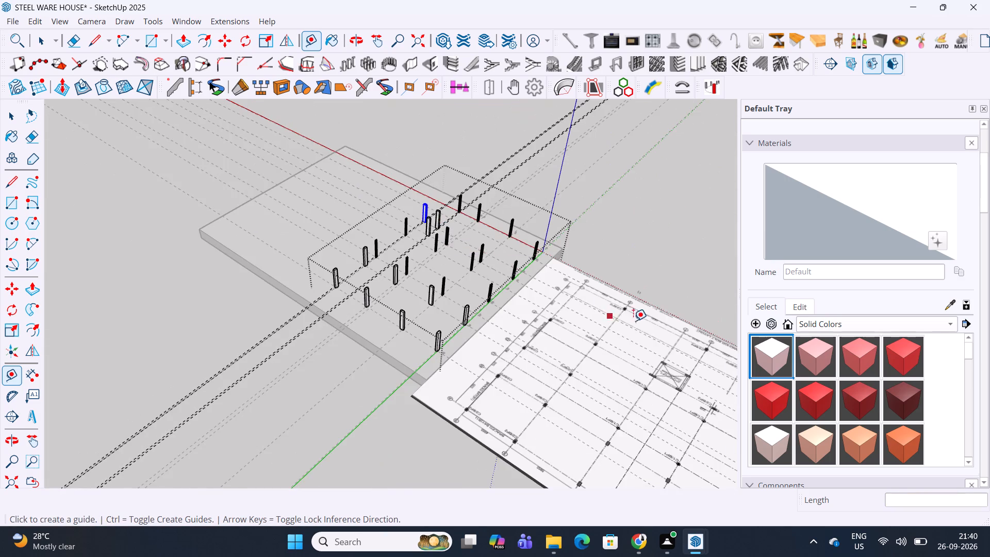
{"action": "middle_click_drag", "start_coordinate": [638, 322], "coordinate": [498, 283], "text": "shift"}
{"action": "scroll", "coordinate": [556, 328], "scroll_direction": "up", "scroll_amount": 11}
{"action": "scroll", "coordinate": [500, 351], "scroll_direction": "up", "scroll_amount": 1}
{"action": "middle_click_drag", "start_coordinate": [537, 336], "coordinate": [155, 344]}
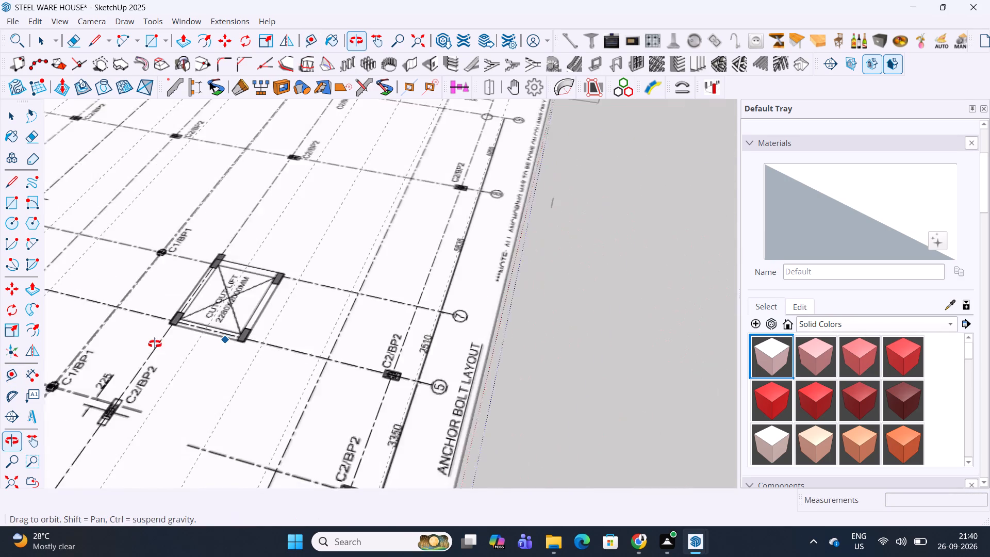
{"action": "middle_click_drag", "start_coordinate": [155, 344], "coordinate": [98, 337]}
{"action": "middle_click_drag", "start_coordinate": [250, 226], "coordinate": [415, 344], "text": "shift"}
{"action": "middle_click_drag", "start_coordinate": [430, 337], "coordinate": [288, 413]}
{"action": "scroll", "coordinate": [361, 308], "scroll_direction": "up", "scroll_amount": 6}
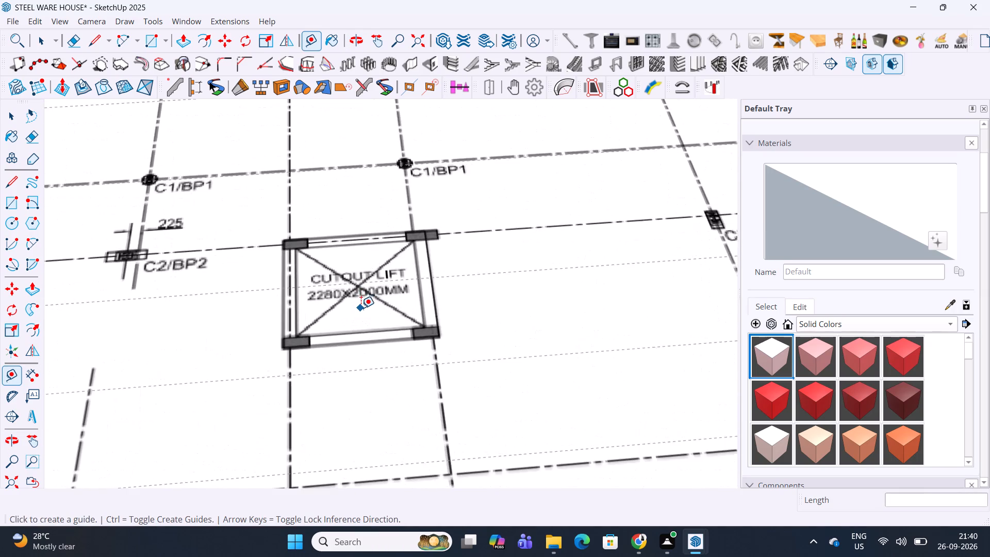
{"action": "scroll", "coordinate": [361, 308], "scroll_direction": "down", "scroll_amount": 20}
{"action": "scroll", "coordinate": [361, 308], "scroll_direction": "down", "scroll_amount": 2}
{"action": "middle_click_drag", "start_coordinate": [584, 258], "coordinate": [505, 250], "text": "shift"}
Open the columns group at the grid line 7 box column and delete all guides inside it.
{"action": "scroll", "coordinate": [563, 360], "scroll_direction": "up", "scroll_amount": 5}
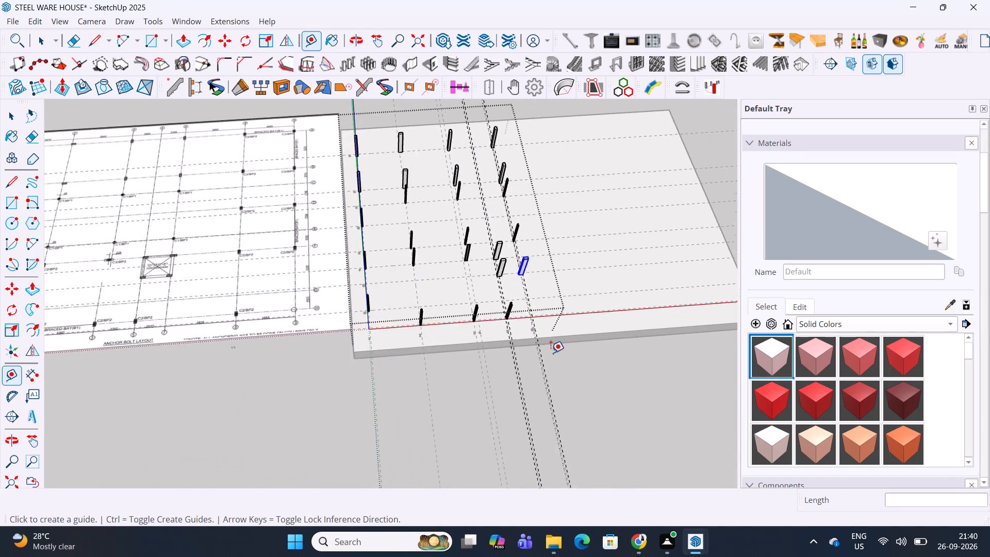
{"action": "scroll", "coordinate": [551, 353], "scroll_direction": "up", "scroll_amount": 7}
{"action": "key", "text": "space"}
{"action": "key", "text": "Escape"}
{"action": "key", "text": "Escape"}
{"action": "scroll", "coordinate": [502, 369], "scroll_direction": "up", "scroll_amount": 4}
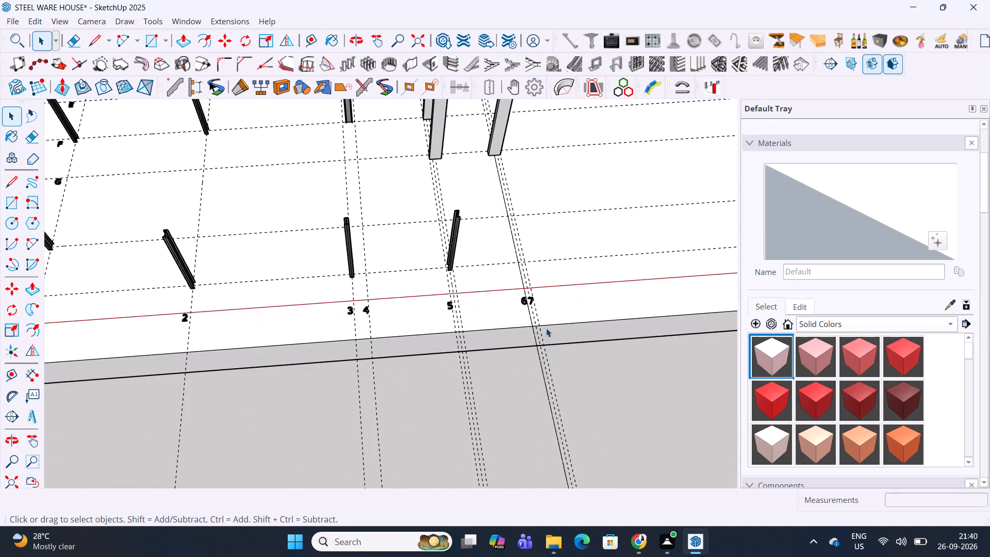
{"action": "middle_click_drag", "start_coordinate": [547, 307], "coordinate": [490, 415]}
{"action": "left_click", "coordinate": [491, 213]}
{"action": "double_click", "coordinate": [491, 213]}
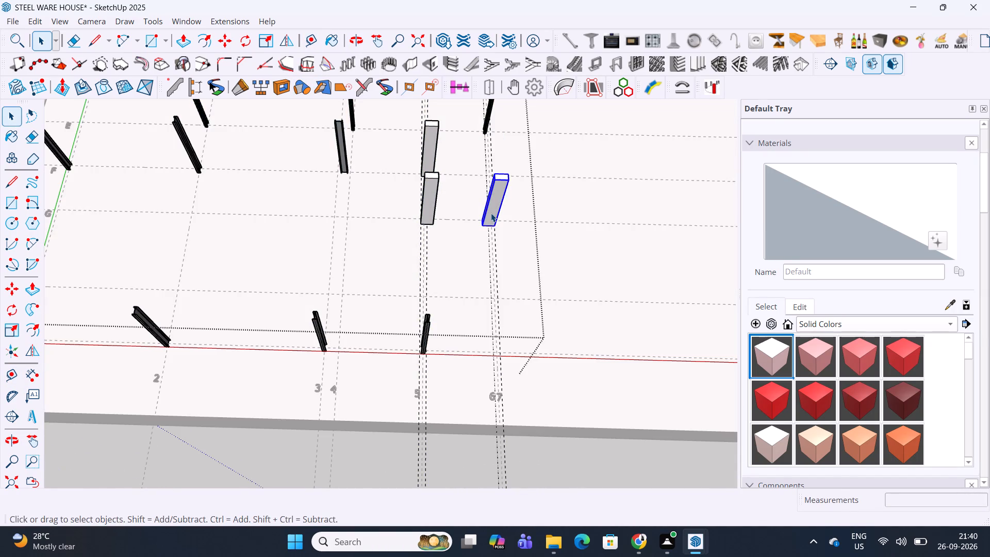
{"action": "left_click", "coordinate": [35, 20]}
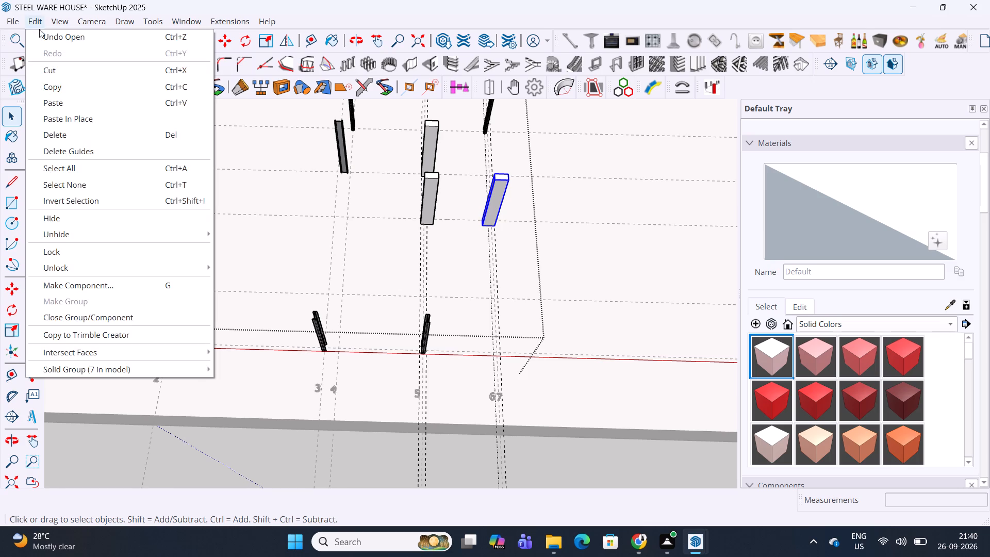
{"action": "left_click", "coordinate": [78, 146]}
Examine the lift cutout's four corner columns on the anchor bolt layout against the modelled box columns.
{"action": "middle_click_drag", "start_coordinate": [458, 205], "coordinate": [417, 307]}
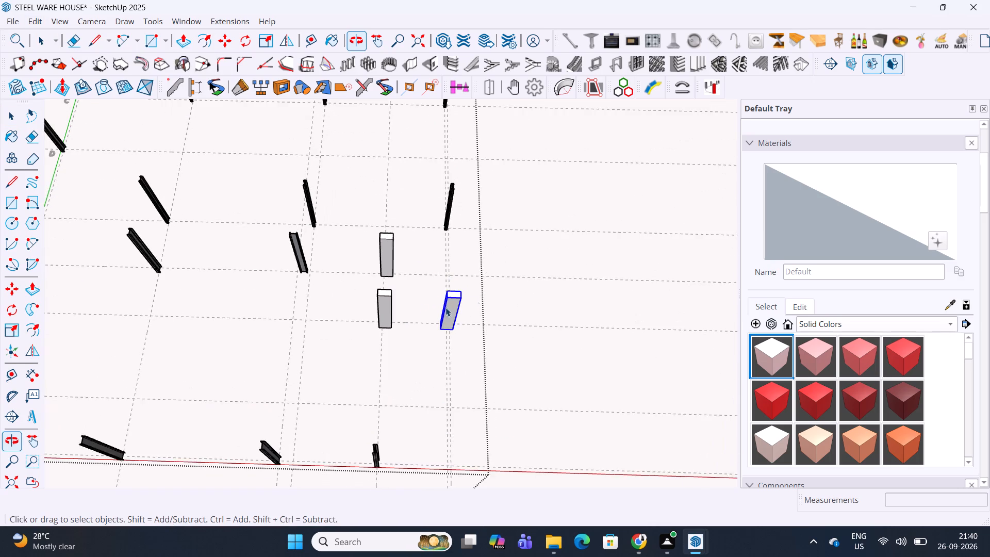
{"action": "scroll", "coordinate": [484, 290], "scroll_direction": "up", "scroll_amount": 4}
{"action": "middle_click_drag", "start_coordinate": [451, 326], "coordinate": [451, 182], "text": "shift"}
{"action": "middle_click_drag", "start_coordinate": [453, 232], "coordinate": [456, 365]}
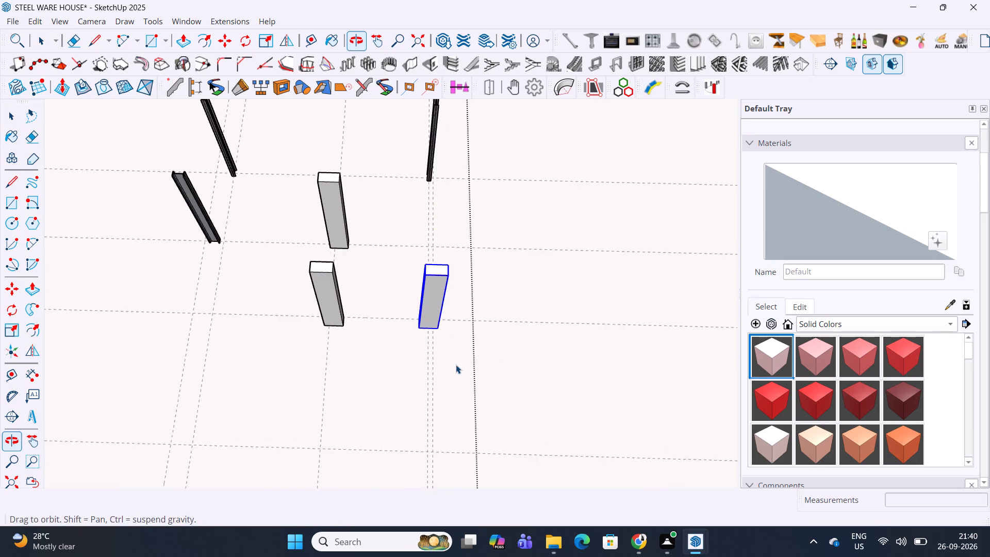
{"action": "middle_click_drag", "start_coordinate": [456, 365], "coordinate": [456, 364]}
{"action": "middle_click_drag", "start_coordinate": [519, 320], "coordinate": [452, 305]}
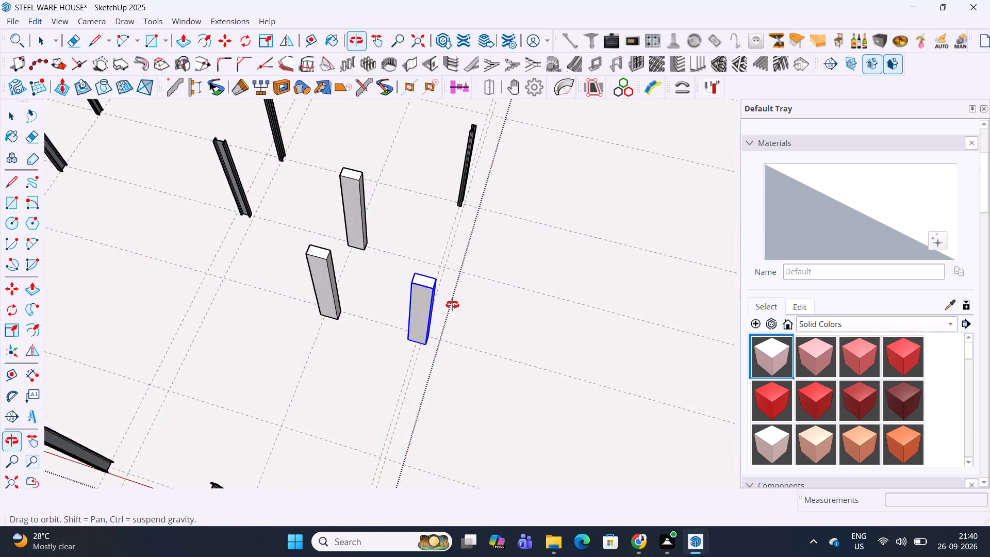
{"action": "middle_click_drag", "start_coordinate": [452, 305], "coordinate": [438, 300]}
{"action": "scroll", "coordinate": [513, 294], "scroll_direction": "down", "scroll_amount": 13}
{"action": "middle_click_drag", "start_coordinate": [289, 193], "coordinate": [467, 347], "text": "shift"}
{"action": "scroll", "coordinate": [325, 307], "scroll_direction": "up", "scroll_amount": 6}
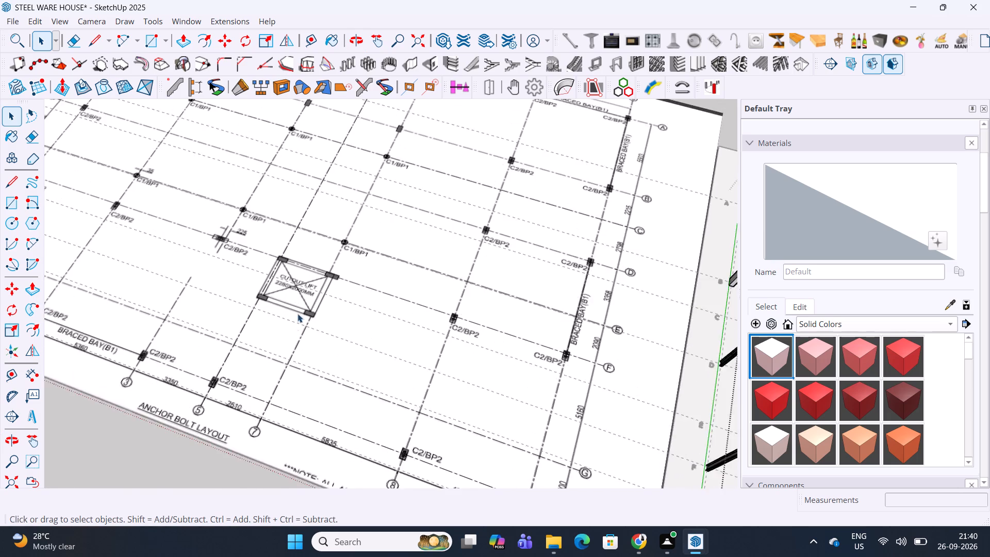
{"action": "scroll", "coordinate": [298, 314], "scroll_direction": "up", "scroll_amount": 5}
{"action": "scroll", "coordinate": [331, 302], "scroll_direction": "down", "scroll_amount": 2}
{"action": "middle_click_drag", "start_coordinate": [327, 316], "coordinate": [427, 278]}
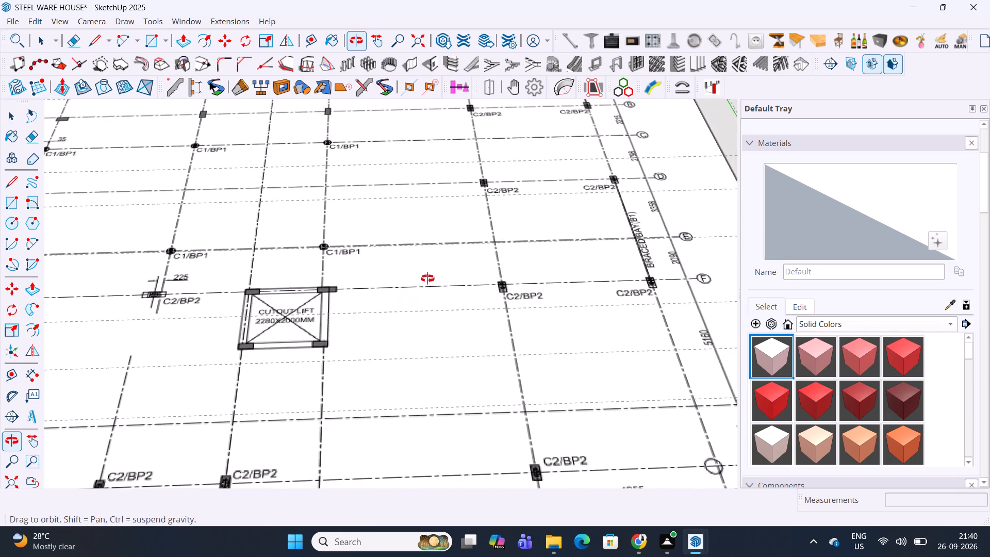
{"action": "middle_click_drag", "start_coordinate": [427, 278], "coordinate": [453, 266]}
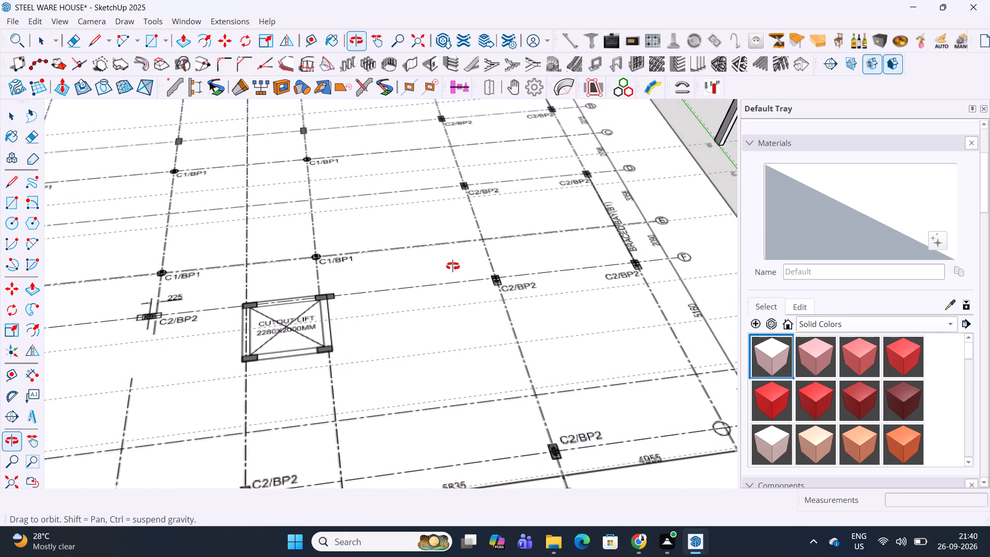
{"action": "middle_click_drag", "start_coordinate": [453, 266], "coordinate": [435, 367]}
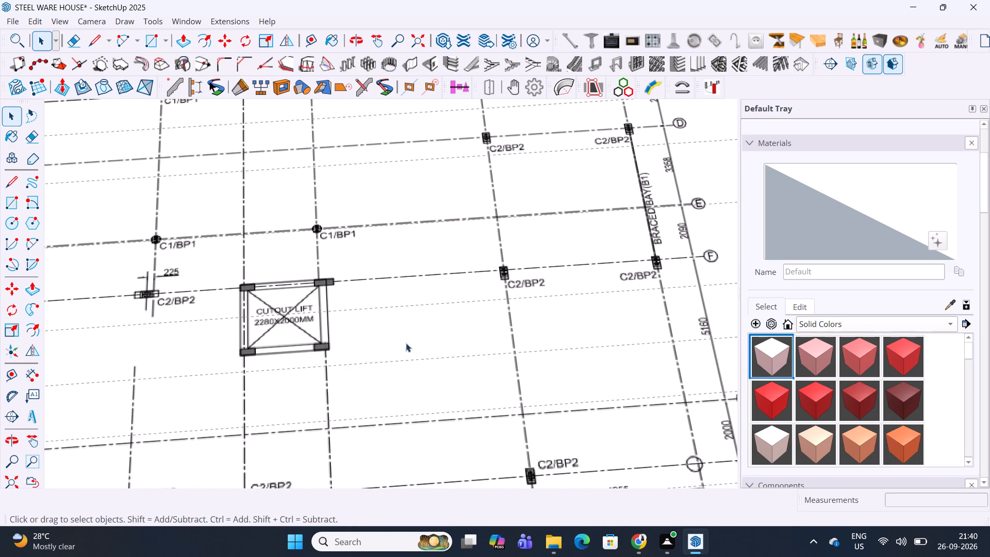
{"action": "scroll", "coordinate": [399, 330], "scroll_direction": "down", "scroll_amount": 1}
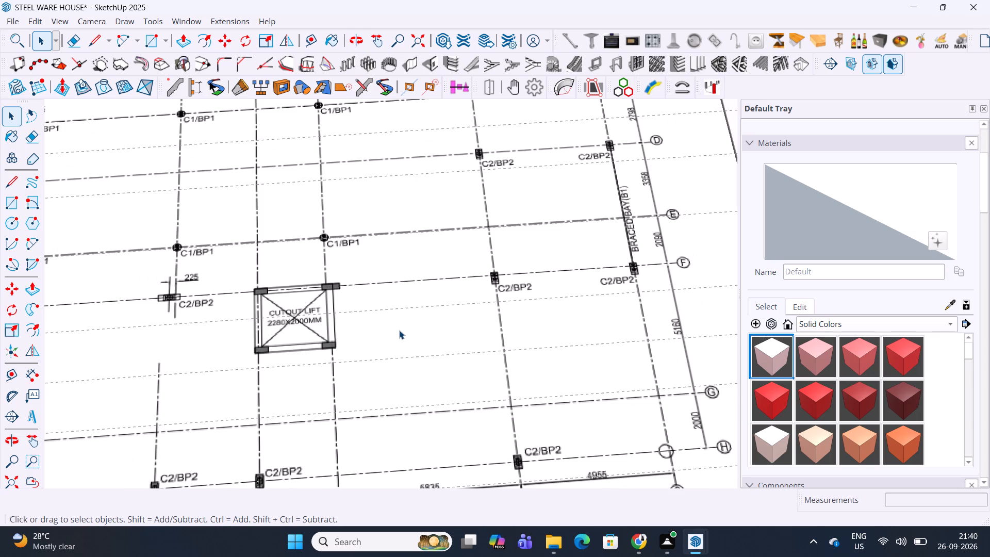
{"action": "scroll", "coordinate": [399, 330], "scroll_direction": "down", "scroll_amount": 5}
Copy the box column on grid line 7 along that grid line to row F, using its base edge midpoint as the reference.
{"action": "middle_click_drag", "start_coordinate": [598, 354], "coordinate": [139, 369], "text": "shift"}
{"action": "scroll", "coordinate": [510, 371], "scroll_direction": "up", "scroll_amount": 16}
{"action": "middle_click_drag", "start_coordinate": [448, 338], "coordinate": [235, 241]}
{"action": "scroll", "coordinate": [222, 244], "scroll_direction": "up", "scroll_amount": 1}
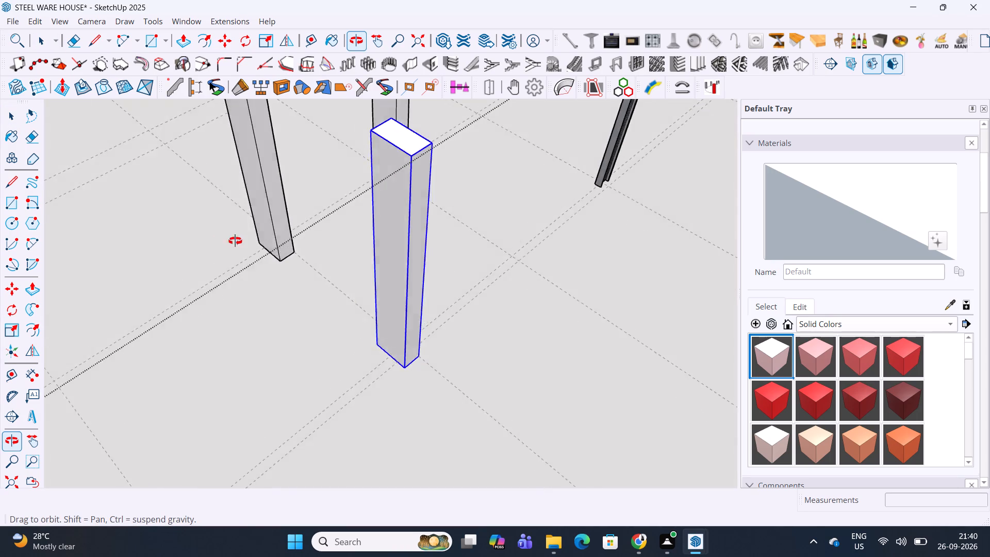
{"action": "middle_click_drag", "start_coordinate": [235, 241], "coordinate": [337, 215]}
{"action": "scroll", "coordinate": [389, 348], "scroll_direction": "up", "scroll_amount": 4}
{"action": "key", "text": "m"}
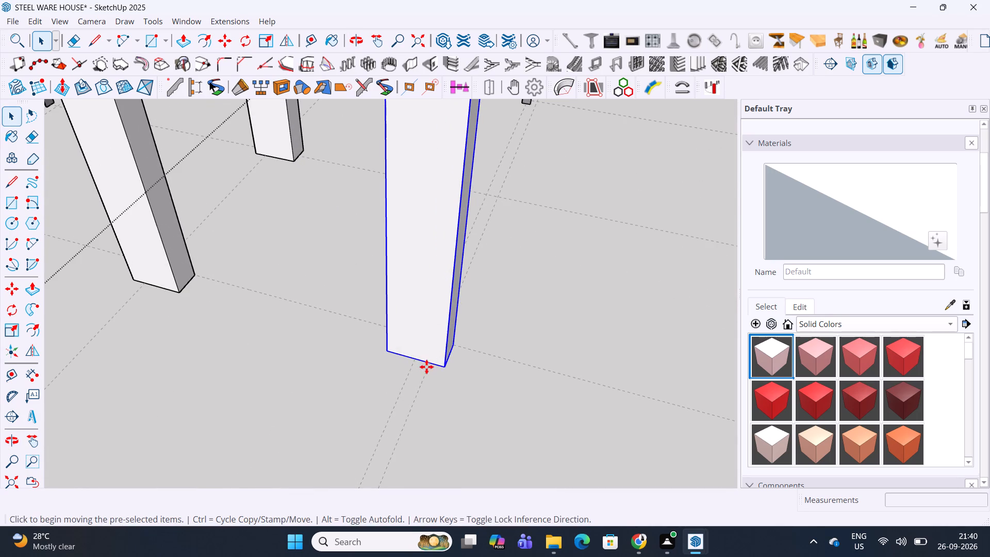
{"action": "left_click", "coordinate": [416, 358]}
{"action": "scroll", "coordinate": [500, 194], "scroll_direction": "up", "scroll_amount": 2}
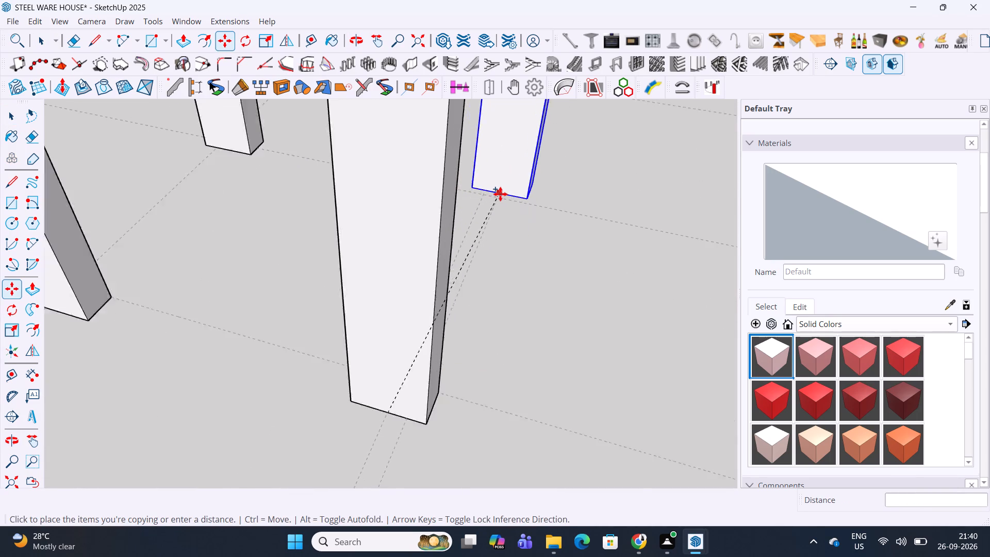
{"action": "scroll", "coordinate": [500, 194], "scroll_direction": "up", "scroll_amount": 6}
{"action": "left_click", "coordinate": [497, 203]}
Move the new box column 115 mm along grid line 7 so that its base is centred on row F.
{"action": "scroll", "coordinate": [501, 227], "scroll_direction": "down", "scroll_amount": 6}
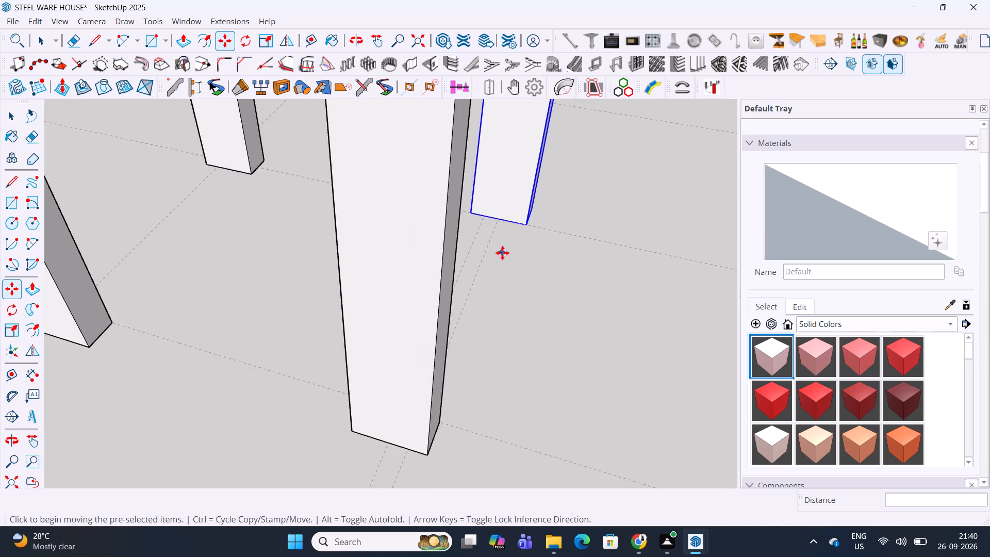
{"action": "scroll", "coordinate": [502, 253], "scroll_direction": "down", "scroll_amount": 6}
{"action": "middle_click_drag", "start_coordinate": [580, 258], "coordinate": [190, 315]}
{"action": "middle_click_drag", "start_coordinate": [543, 304], "coordinate": [486, 234], "text": "shift"}
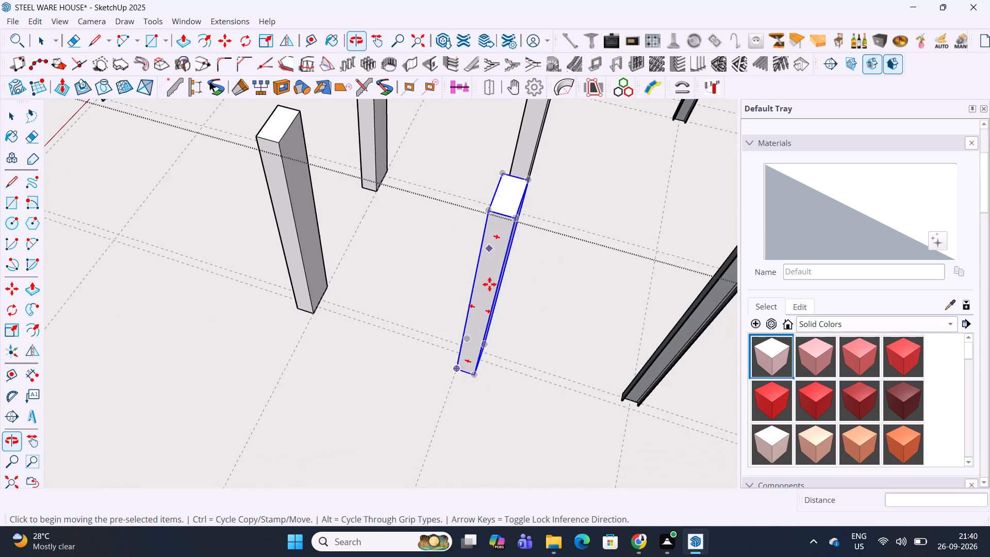
{"action": "scroll", "coordinate": [491, 383], "scroll_direction": "up", "scroll_amount": 7}
{"action": "left_click", "coordinate": [449, 366]}
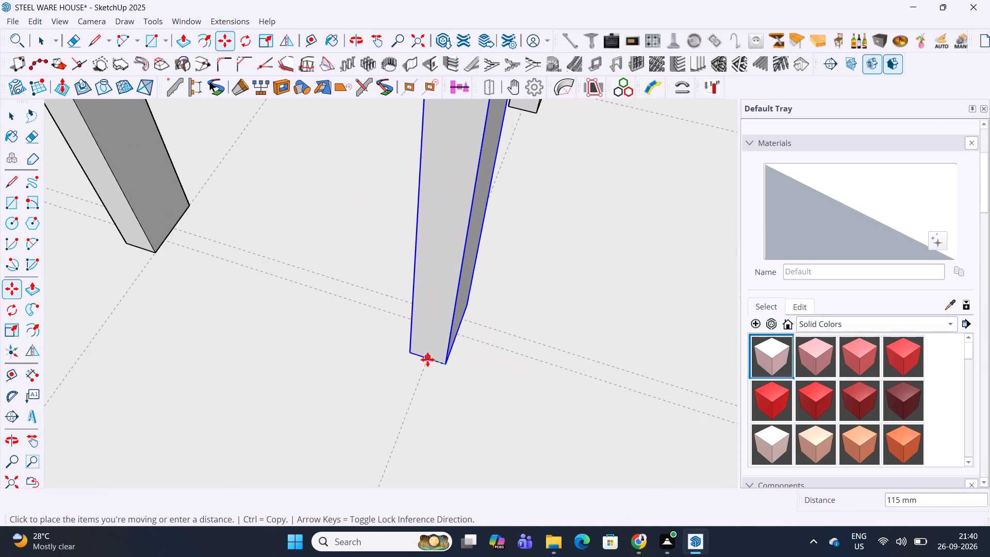
{"action": "left_click", "coordinate": [427, 359]}
{"action": "key", "text": "space"}
Leave the columns group and compare the modelled columns, including the four lift-cutout ones, with the anchor bolt layout.
{"action": "scroll", "coordinate": [487, 369], "scroll_direction": "down", "scroll_amount": 20}
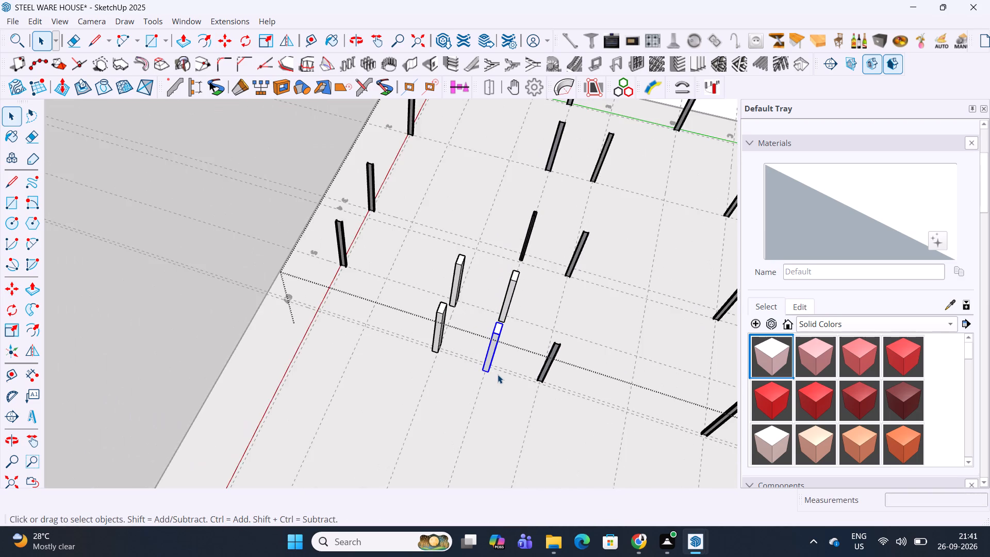
{"action": "scroll", "coordinate": [498, 374], "scroll_direction": "down", "scroll_amount": 19}
{"action": "middle_click_drag", "start_coordinate": [416, 340], "coordinate": [695, 340]}
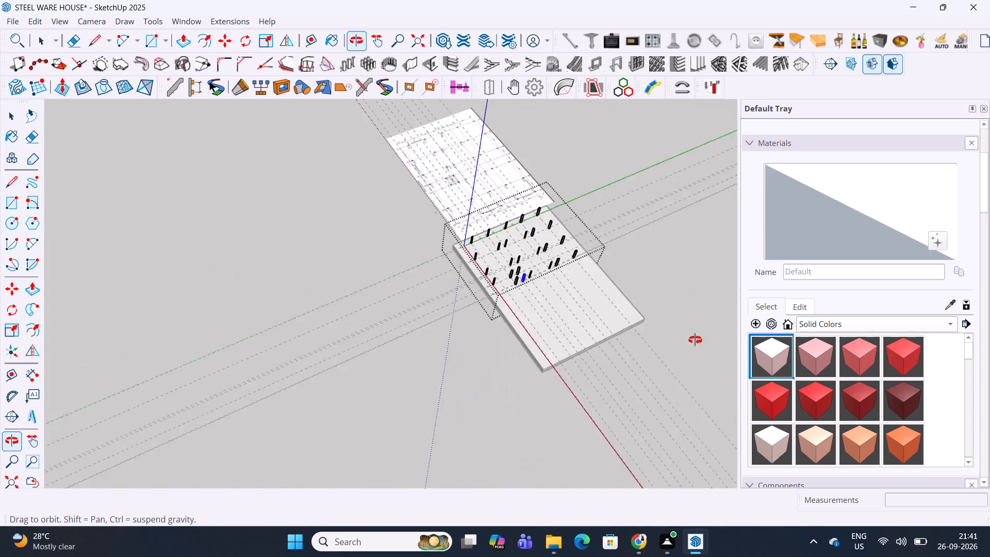
{"action": "middle_click_drag", "start_coordinate": [695, 340], "coordinate": [795, 339]}
{"action": "scroll", "coordinate": [494, 229], "scroll_direction": "up", "scroll_amount": 16}
{"action": "middle_click_drag", "start_coordinate": [451, 177], "coordinate": [397, 273], "text": "shift"}
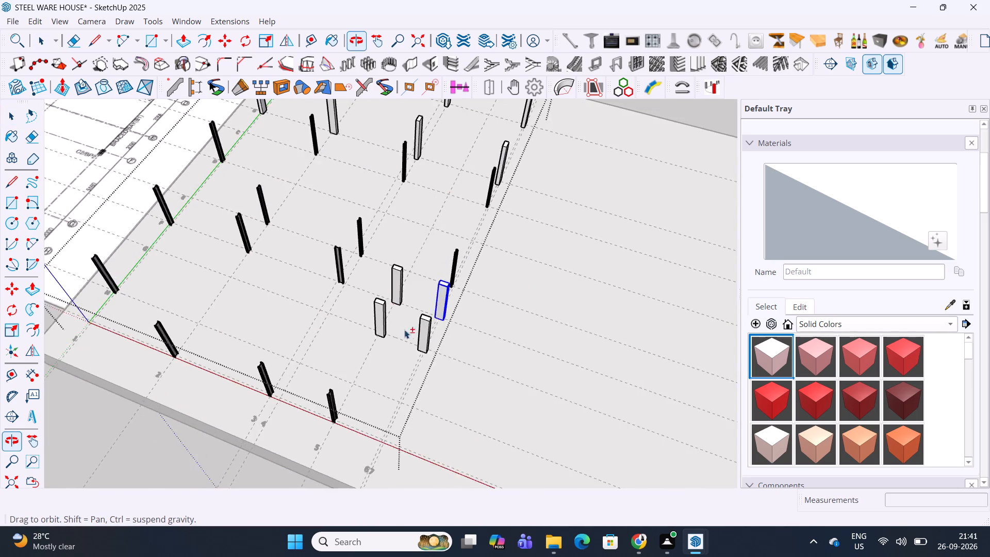
{"action": "middle_click_drag", "start_coordinate": [410, 330], "coordinate": [483, 245]}
{"action": "key", "text": "Escape"}
{"action": "scroll", "coordinate": [483, 248], "scroll_direction": "down", "scroll_amount": 5}
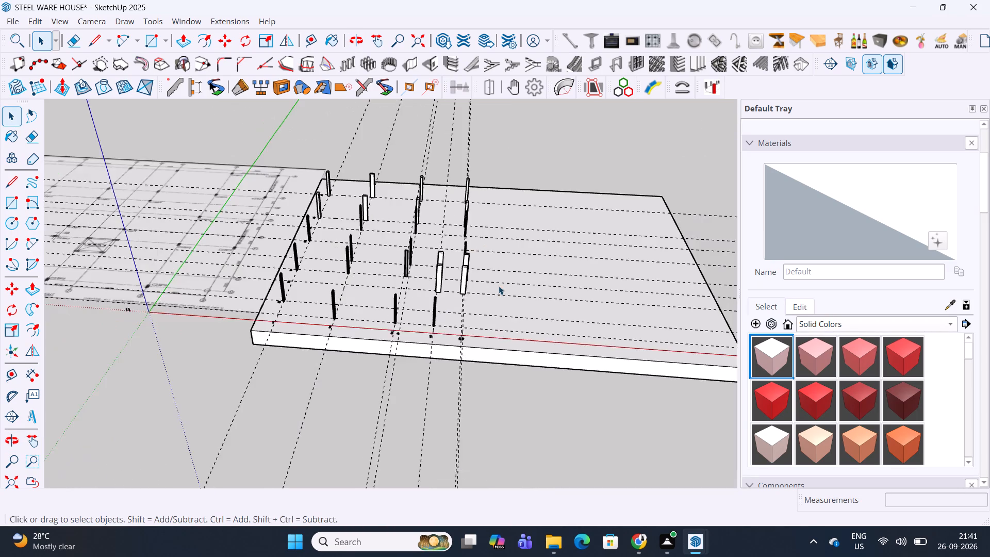
{"action": "scroll", "coordinate": [499, 286], "scroll_direction": "down", "scroll_amount": 8}
{"action": "middle_click_drag", "start_coordinate": [290, 246], "coordinate": [374, 276], "text": "shift"}
{"action": "middle_click_drag", "start_coordinate": [382, 261], "coordinate": [375, 378]}
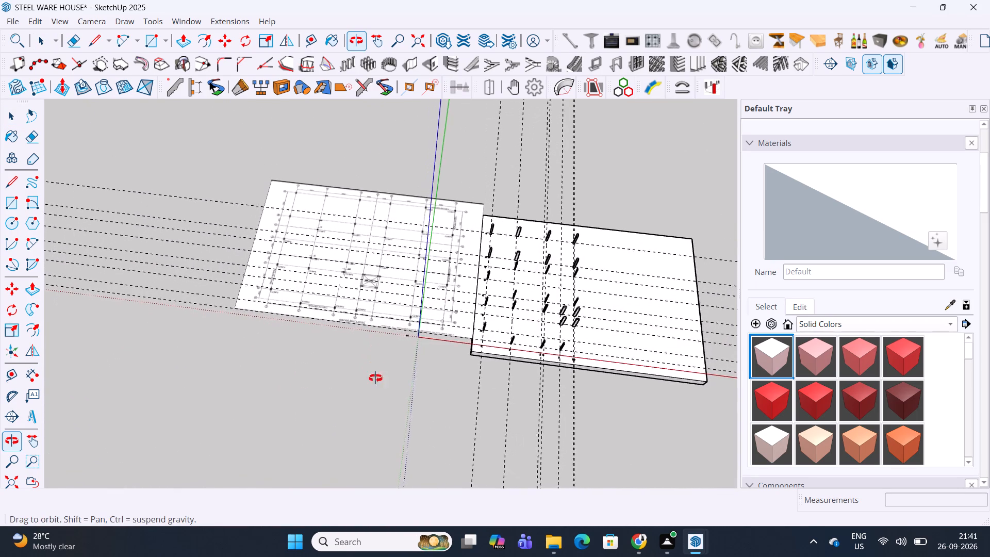
{"action": "middle_click_drag", "start_coordinate": [375, 378], "coordinate": [375, 429]}
{"action": "scroll", "coordinate": [388, 238], "scroll_direction": "up", "scroll_amount": 10}
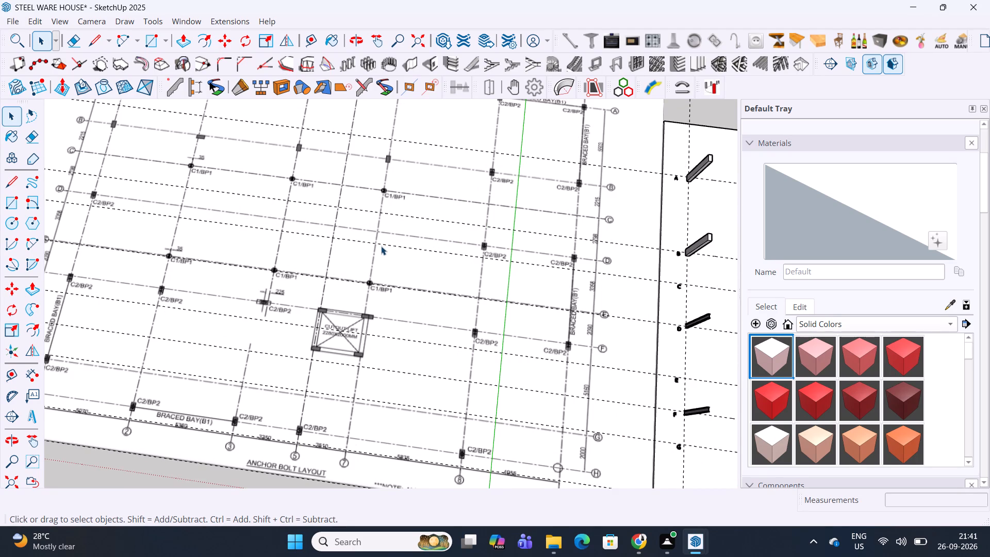
{"action": "scroll", "coordinate": [381, 246], "scroll_direction": "down", "scroll_amount": 5}
{"action": "middle_click_drag", "start_coordinate": [387, 246], "coordinate": [299, 222]}
{"action": "middle_click_drag", "start_coordinate": [588, 279], "coordinate": [404, 225], "text": "shift"}
{"action": "middle_click_drag", "start_coordinate": [504, 330], "coordinate": [543, 160]}
{"action": "middle_click_drag", "start_coordinate": [415, 252], "coordinate": [609, 267], "text": "shift"}
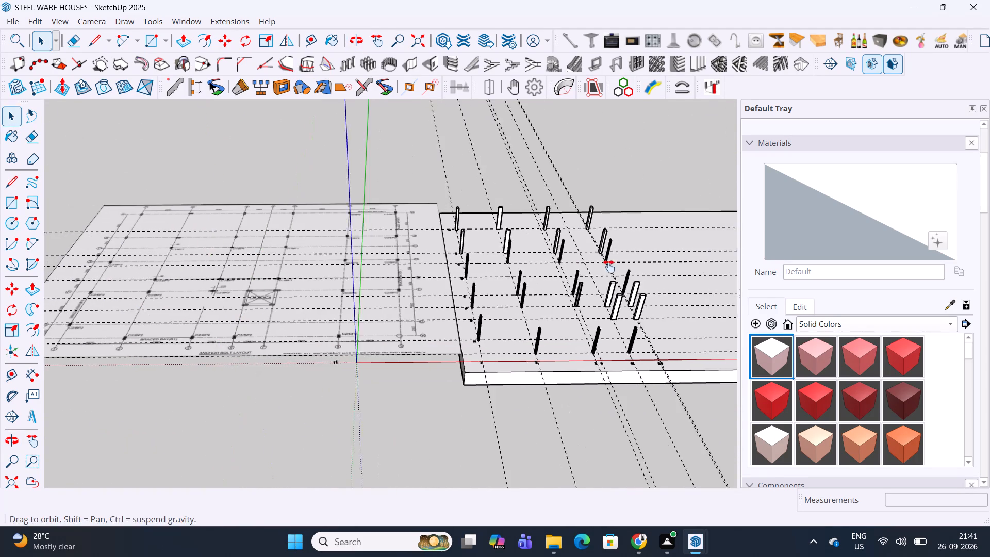
{"action": "middle_click_drag", "start_coordinate": [609, 267], "coordinate": [619, 267], "text": "shift"}
Save the model.
{"action": "key", "text": "ctrl+s"}
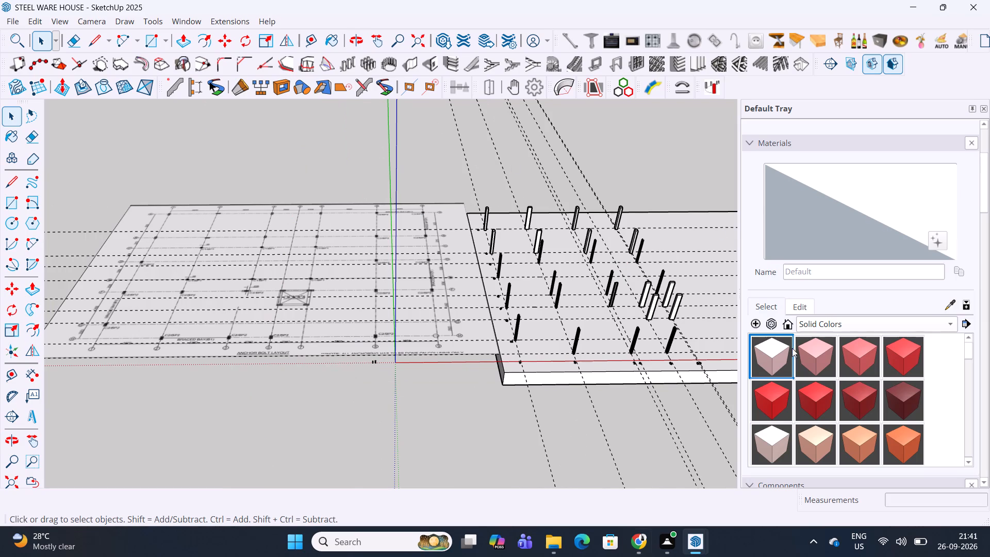
Examine the anchor bolt layout for the grid spacings and column positions along lines 7, 8 and 9.
{"action": "middle_click_drag", "start_coordinate": [350, 276], "coordinate": [439, 247], "text": "shift"}
{"action": "middle_click_drag", "start_coordinate": [438, 244], "coordinate": [421, 340]}
{"action": "scroll", "coordinate": [413, 207], "scroll_direction": "up", "scroll_amount": 12}
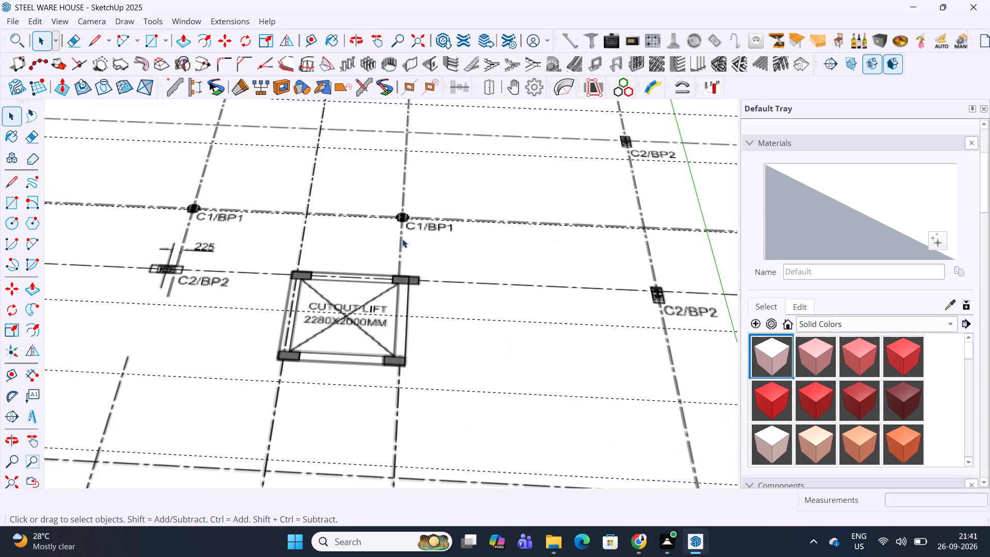
{"action": "scroll", "coordinate": [402, 239], "scroll_direction": "down", "scroll_amount": 10}
{"action": "middle_click_drag", "start_coordinate": [531, 281], "coordinate": [440, 263], "text": "shift"}
{"action": "scroll", "coordinate": [366, 333], "scroll_direction": "up", "scroll_amount": 2}
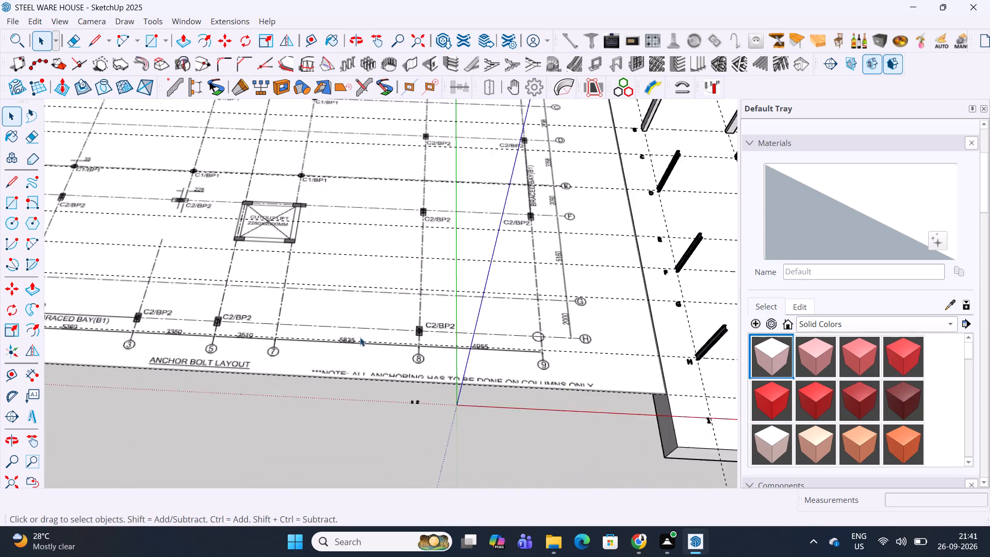
{"action": "scroll", "coordinate": [360, 337], "scroll_direction": "up", "scroll_amount": 9}
{"action": "middle_click_drag", "start_coordinate": [375, 286], "coordinate": [375, 310]}
{"action": "scroll", "coordinate": [375, 310], "scroll_direction": "up", "scroll_amount": 1}
{"action": "scroll", "coordinate": [386, 305], "scroll_direction": "down", "scroll_amount": 5}
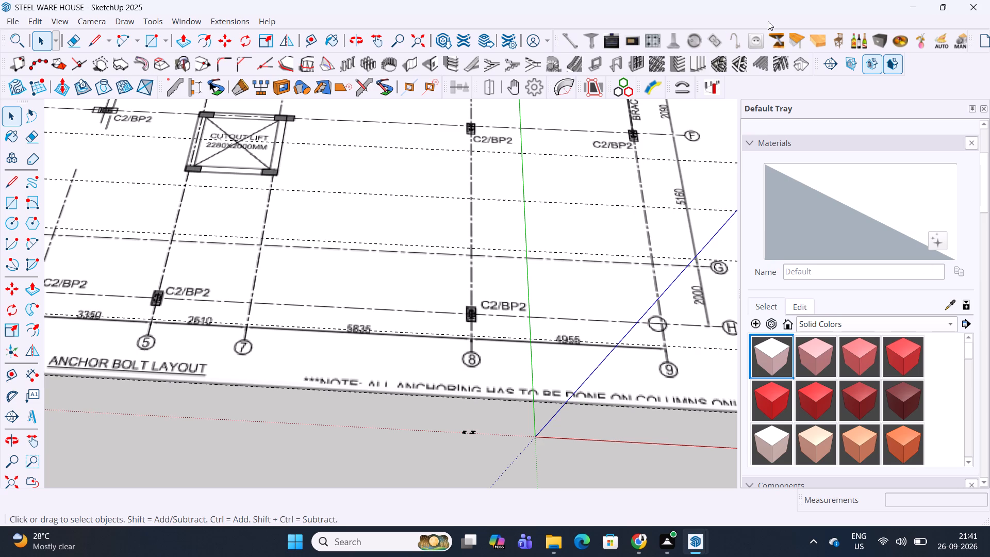
{"action": "scroll", "coordinate": [379, 193], "scroll_direction": "down", "scroll_amount": 5}
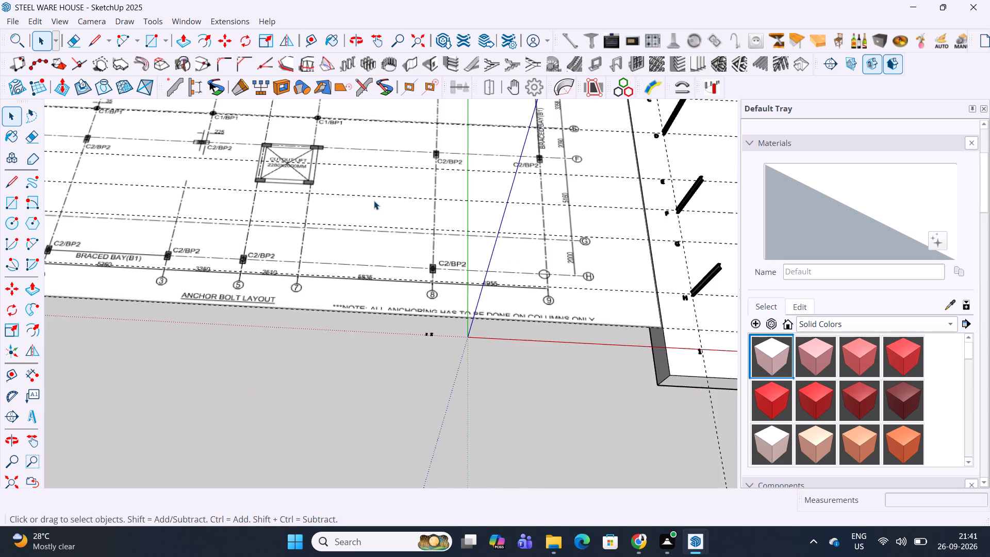
{"action": "scroll", "coordinate": [380, 198], "scroll_direction": "down", "scroll_amount": 4}
{"action": "middle_click_drag", "start_coordinate": [399, 171], "coordinate": [396, 352]}
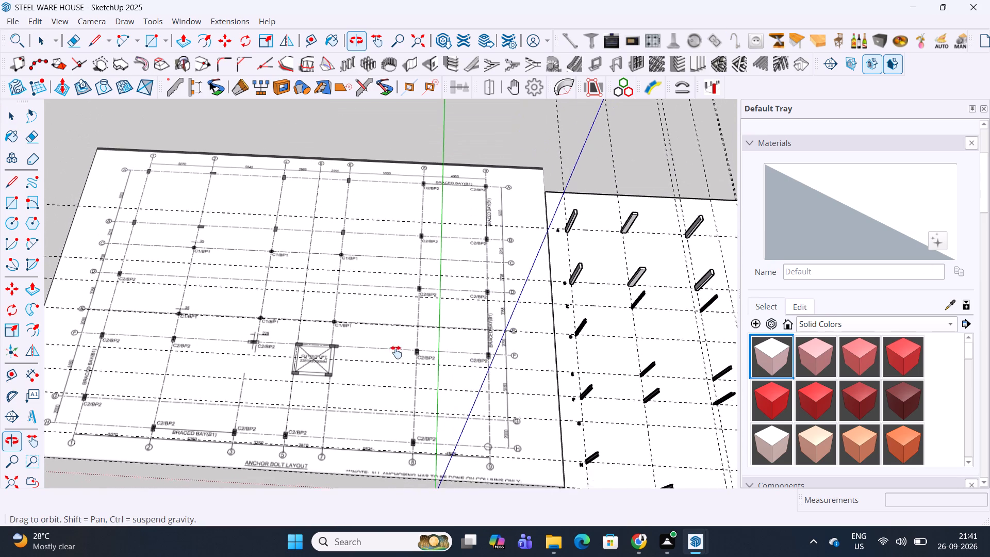
{"action": "middle_click_drag", "start_coordinate": [396, 352], "coordinate": [382, 253]}
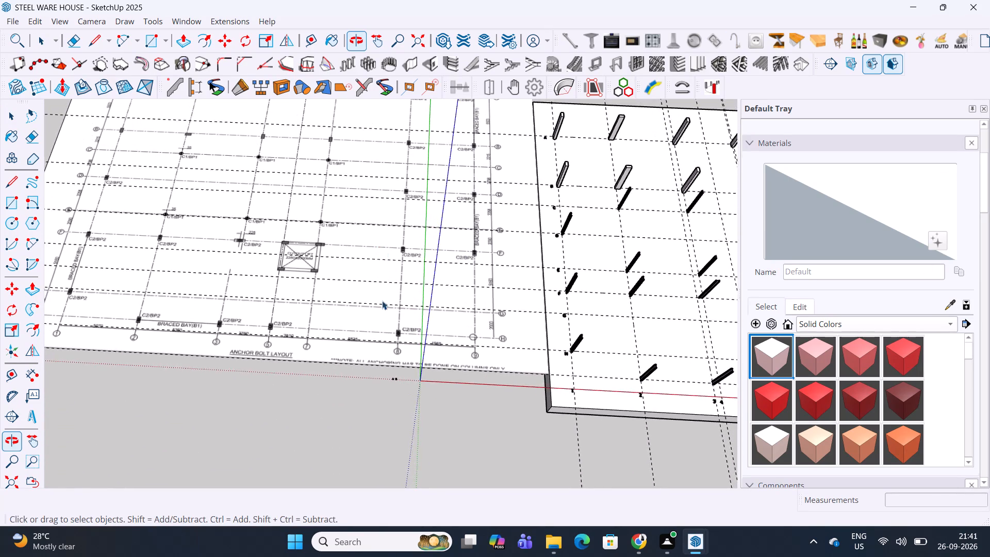
{"action": "scroll", "coordinate": [384, 326], "scroll_direction": "up", "scroll_amount": 12}
{"action": "middle_click_drag", "start_coordinate": [437, 252], "coordinate": [438, 336]}
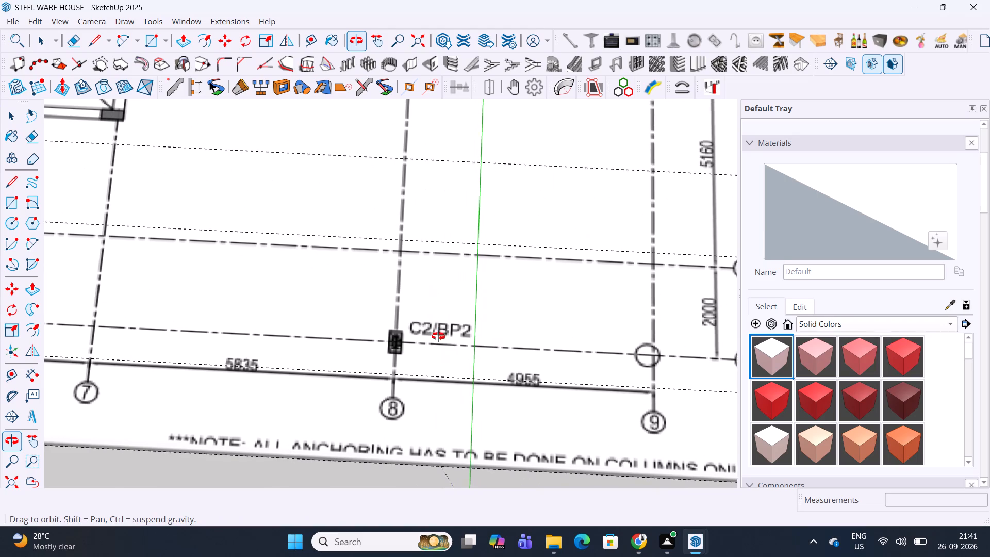
{"action": "middle_click_drag", "start_coordinate": [438, 336], "coordinate": [438, 338]}
{"action": "scroll", "coordinate": [459, 308], "scroll_direction": "down", "scroll_amount": 3}
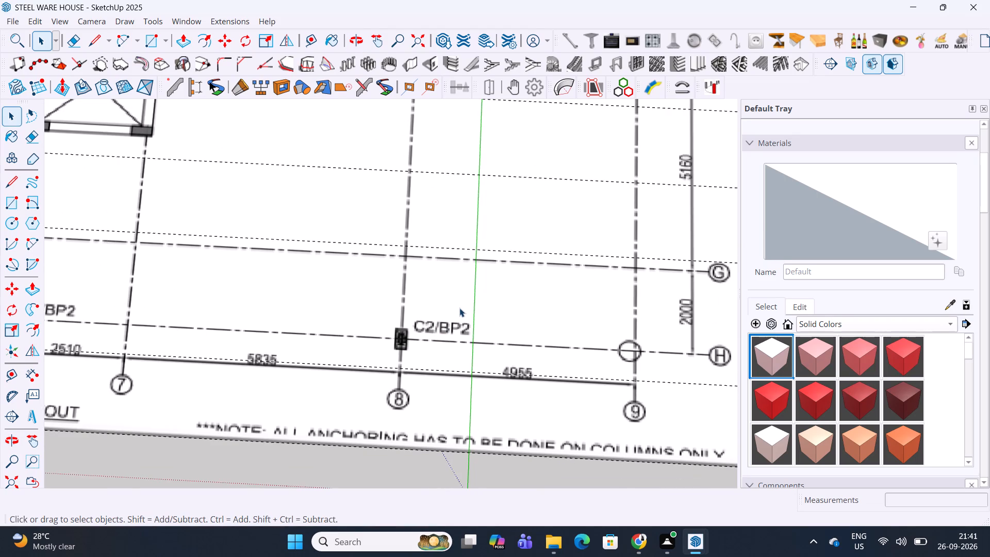
{"action": "scroll", "coordinate": [459, 308], "scroll_direction": "down", "scroll_amount": 10}
Add a guide parallel to grid line 7 at an offset of 5835 mm for grid line 8.
{"action": "middle_click_drag", "start_coordinate": [633, 289], "coordinate": [205, 192], "text": "shift"}
{"action": "scroll", "coordinate": [344, 230], "scroll_direction": "up", "scroll_amount": 5}
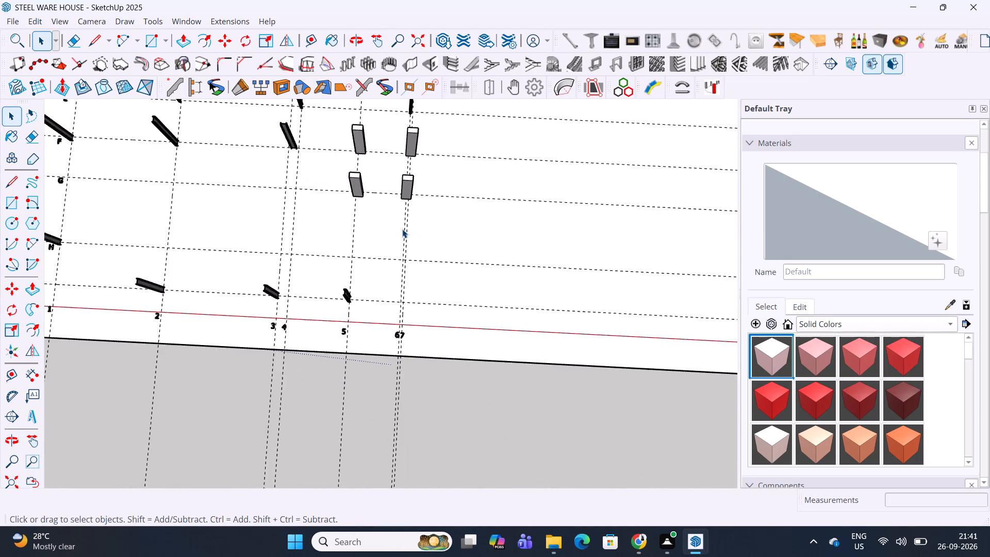
{"action": "scroll", "coordinate": [402, 229], "scroll_direction": "up", "scroll_amount": 4}
{"action": "scroll", "coordinate": [426, 230], "scroll_direction": "down", "scroll_amount": 13}
{"action": "scroll", "coordinate": [121, 245], "scroll_direction": "up", "scroll_amount": 6}
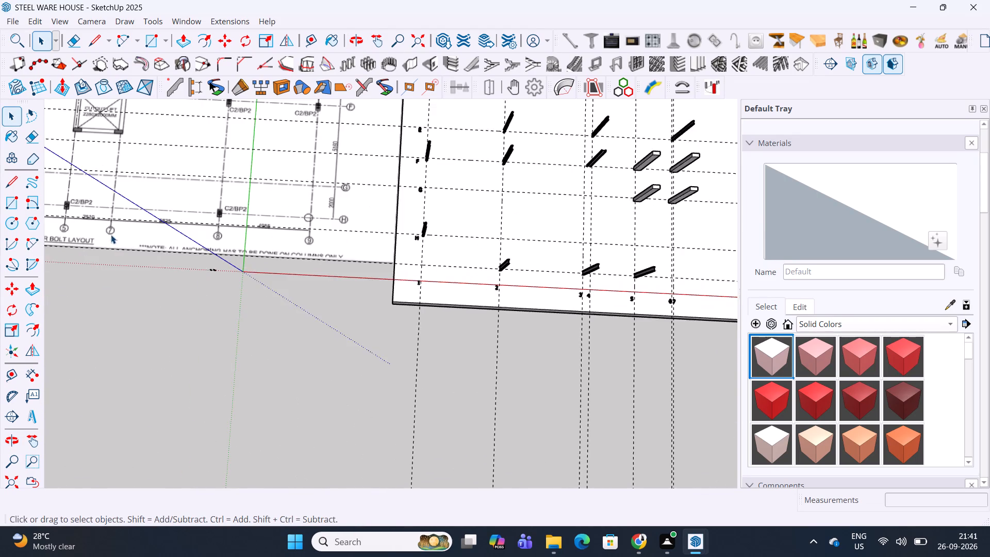
{"action": "scroll", "coordinate": [111, 235], "scroll_direction": "up", "scroll_amount": 6}
{"action": "middle_click_drag", "start_coordinate": [102, 216], "coordinate": [252, 254]}
{"action": "scroll", "coordinate": [252, 254], "scroll_direction": "down", "scroll_amount": 8}
{"action": "middle_click_drag", "start_coordinate": [525, 272], "coordinate": [327, 243], "text": "shift"}
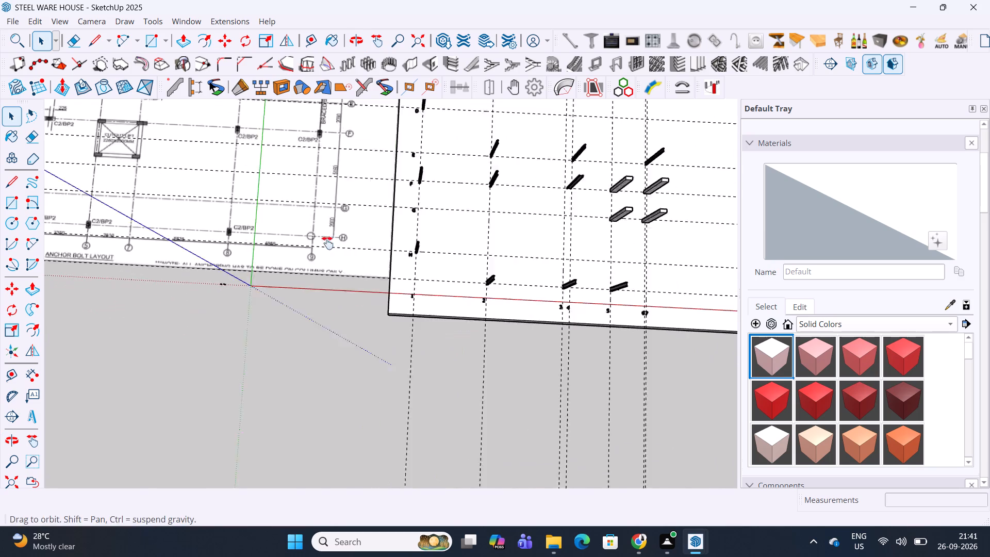
{"action": "middle_click_drag", "start_coordinate": [327, 243], "coordinate": [268, 235], "text": "shift"}
{"action": "middle_click_drag", "start_coordinate": [559, 251], "coordinate": [418, 237], "text": "shift"}
{"action": "middle_click_drag", "start_coordinate": [411, 236], "coordinate": [387, 233], "text": "shift"}
{"action": "scroll", "coordinate": [378, 235], "scroll_direction": "up", "scroll_amount": 10}
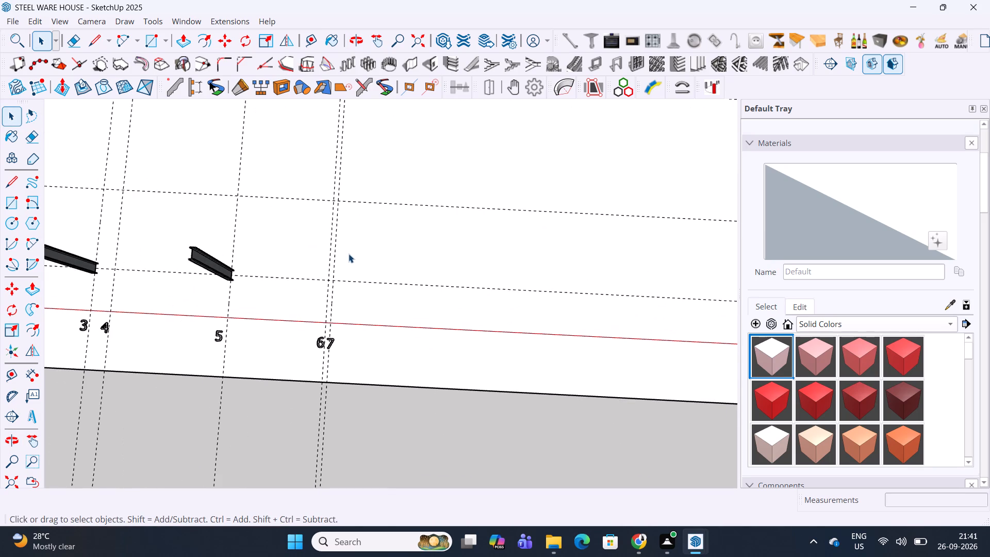
{"action": "key", "text": "t"}
{"action": "left_click", "coordinate": [337, 261]}
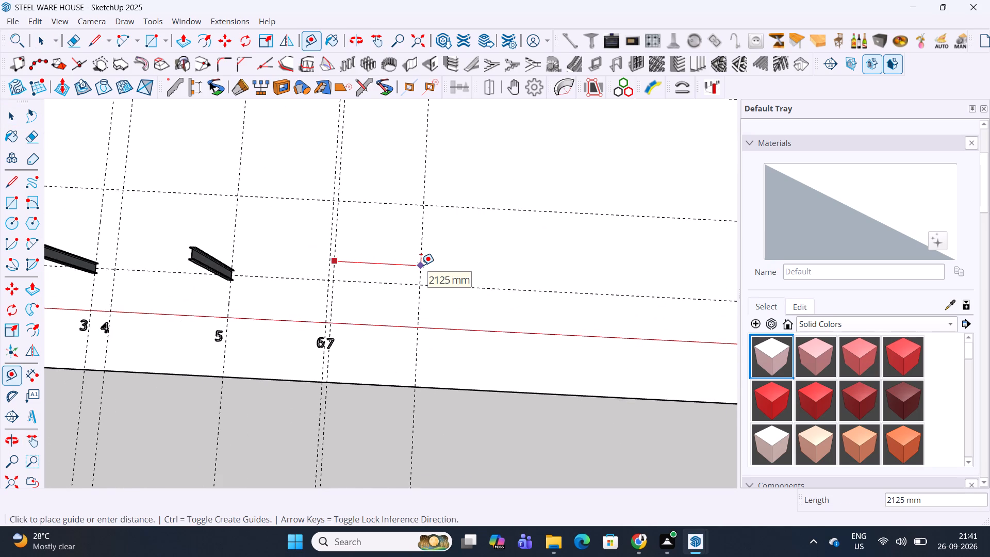
{"action": "type", "text": "5835"}
{"action": "key", "text": "Return"}
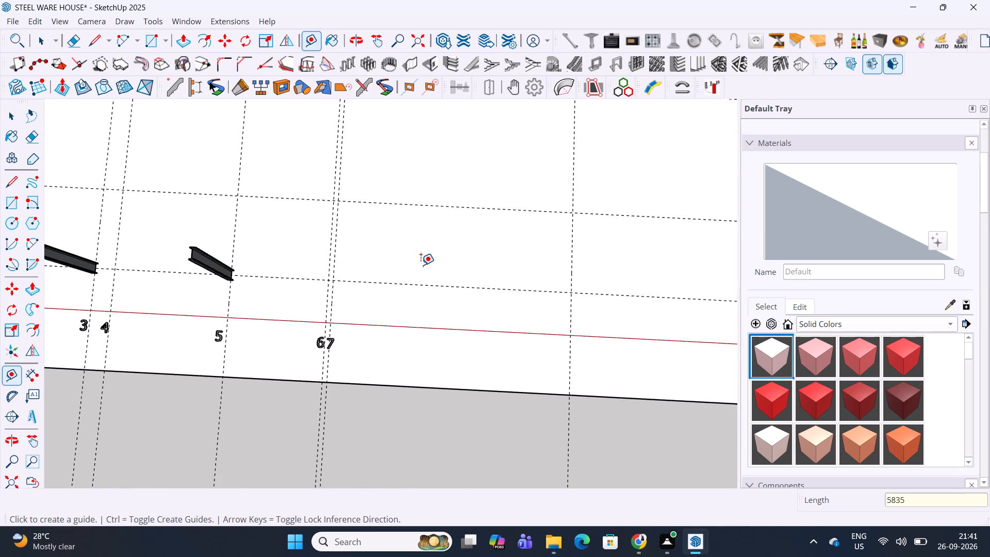
Examine the anchor bolt layout for the C2/BP2 columns along grid line 8 and the rows they sit on.
{"action": "scroll", "coordinate": [421, 265], "scroll_direction": "down", "scroll_amount": 7}
{"action": "scroll", "coordinate": [514, 266], "scroll_direction": "down", "scroll_amount": 10}
{"action": "middle_click_drag", "start_coordinate": [282, 268], "coordinate": [446, 273], "text": "shift"}
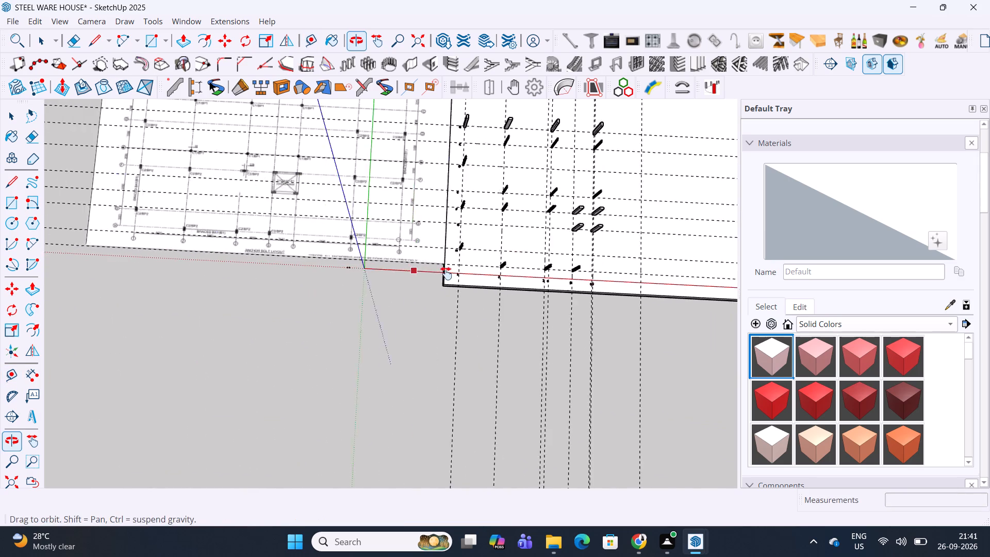
{"action": "middle_click_drag", "start_coordinate": [446, 273], "coordinate": [481, 277], "text": "shift"}
{"action": "scroll", "coordinate": [377, 244], "scroll_direction": "up", "scroll_amount": 12}
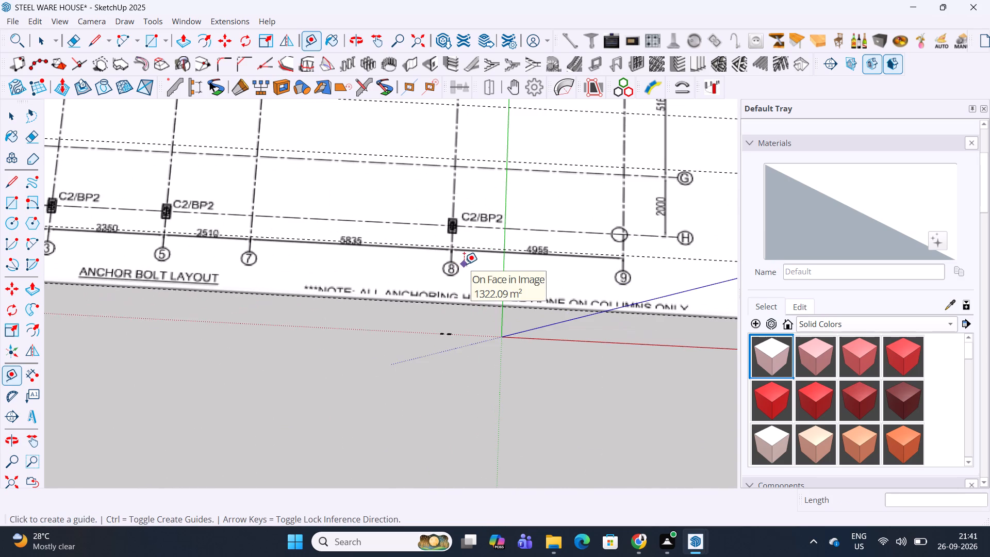
{"action": "scroll", "coordinate": [464, 264], "scroll_direction": "up", "scroll_amount": 2}
{"action": "scroll", "coordinate": [464, 264], "scroll_direction": "down", "scroll_amount": 4}
{"action": "middle_click_drag", "start_coordinate": [498, 177], "coordinate": [469, 336], "text": "shift"}
{"action": "scroll", "coordinate": [474, 284], "scroll_direction": "down", "scroll_amount": 4}
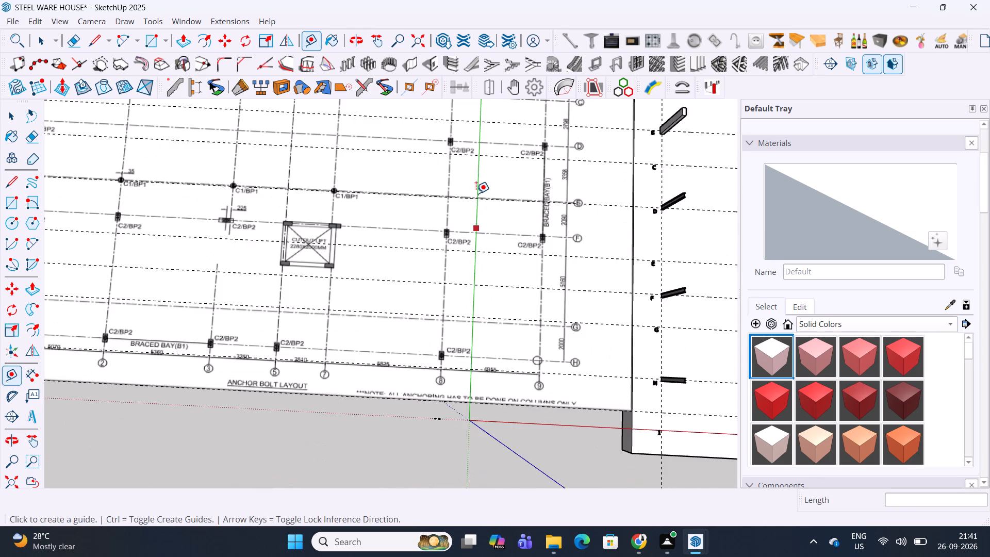
{"action": "middle_click_drag", "start_coordinate": [480, 177], "coordinate": [453, 406], "text": "shift"}
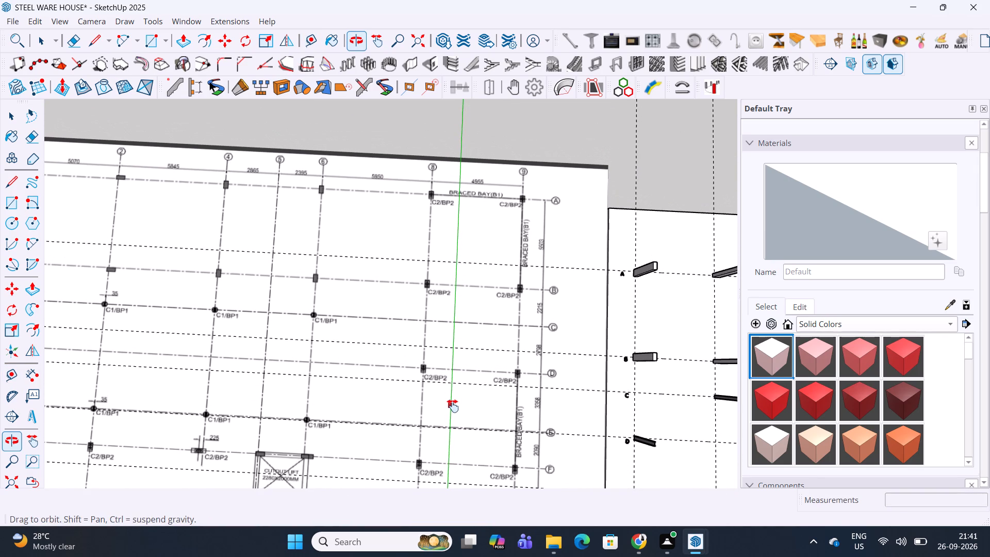
{"action": "middle_click_drag", "start_coordinate": [453, 406], "coordinate": [459, 334], "text": "shift"}
{"action": "scroll", "coordinate": [440, 297], "scroll_direction": "up", "scroll_amount": 12}
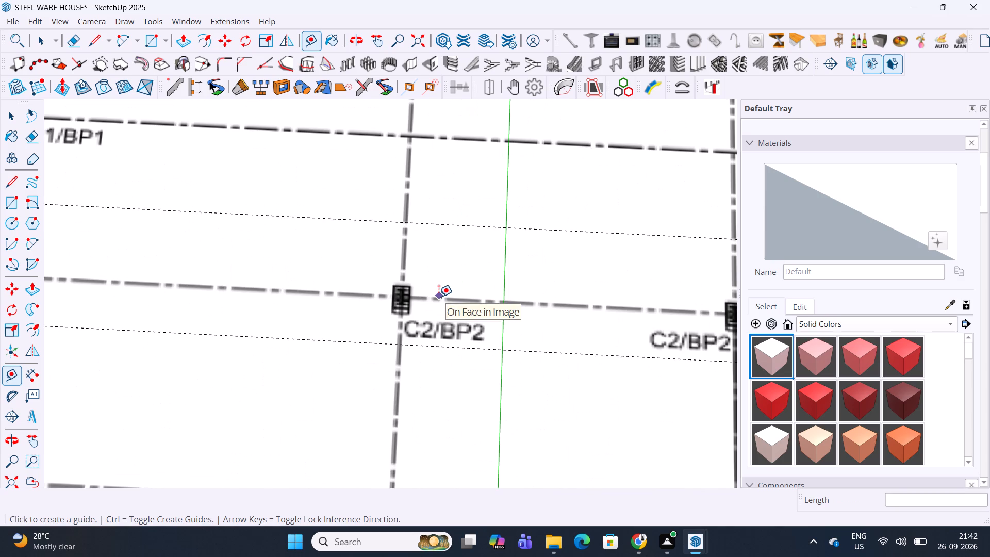
{"action": "scroll", "coordinate": [455, 255], "scroll_direction": "down", "scroll_amount": 7}
{"action": "middle_click_drag", "start_coordinate": [439, 395], "coordinate": [442, 386]}
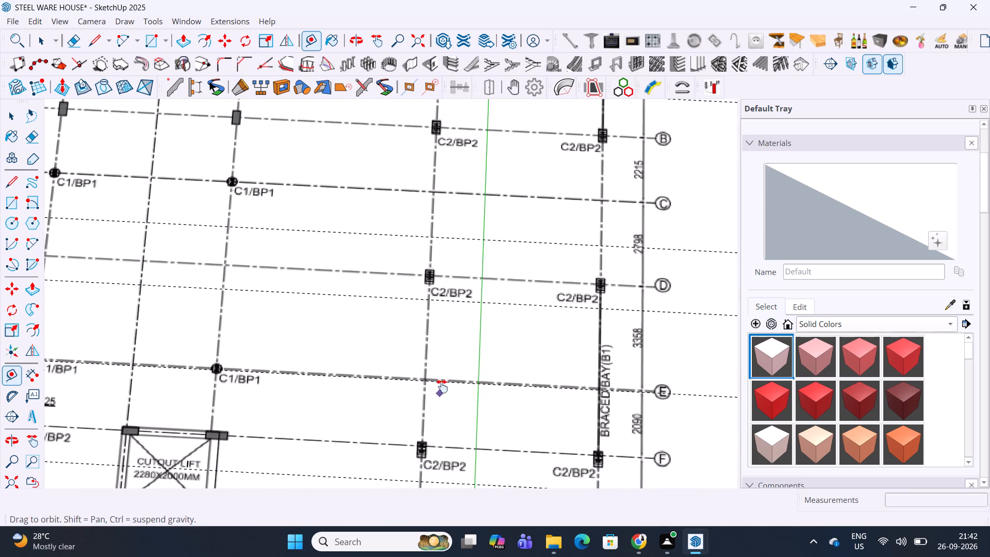
{"action": "middle_click_drag", "start_coordinate": [442, 386], "coordinate": [453, 308]}
{"action": "scroll", "coordinate": [442, 395], "scroll_direction": "up", "scroll_amount": 6}
{"action": "scroll", "coordinate": [442, 396], "scroll_direction": "down", "scroll_amount": 7}
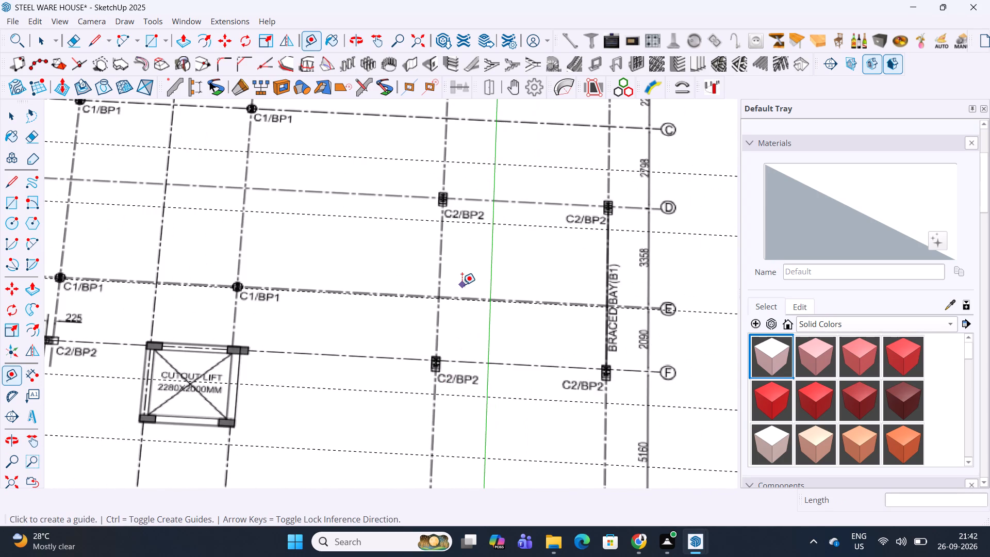
{"action": "scroll", "coordinate": [462, 284], "scroll_direction": "down", "scroll_amount": 8}
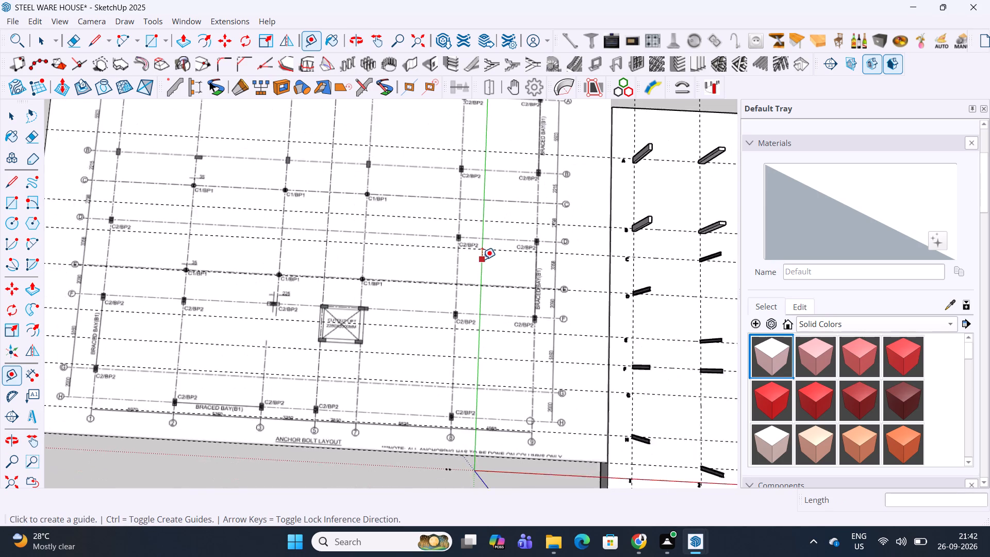
{"action": "scroll", "coordinate": [482, 259], "scroll_direction": "down", "scroll_amount": 2}
Inside the columns group, copy the bottom-row I-section column from grid line 5 by 8345 mm along its row onto the grid line 8 guide.
{"action": "middle_click_drag", "start_coordinate": [477, 370], "coordinate": [21, 267], "text": "shift"}
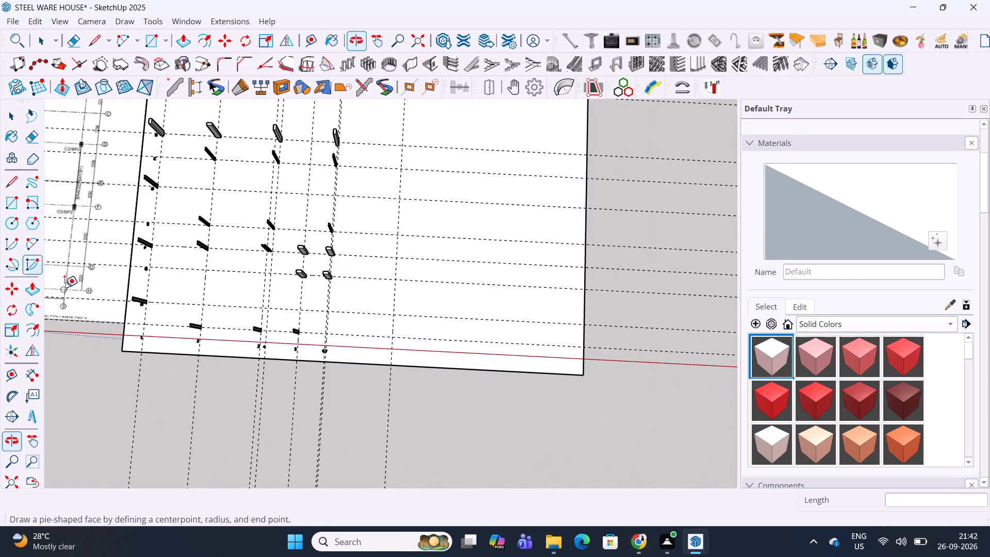
{"action": "scroll", "coordinate": [300, 361], "scroll_direction": "up", "scroll_amount": 18}
{"action": "key", "text": "space"}
{"action": "left_click", "coordinate": [270, 277]}
{"action": "scroll", "coordinate": [280, 284], "scroll_direction": "up", "scroll_amount": 5}
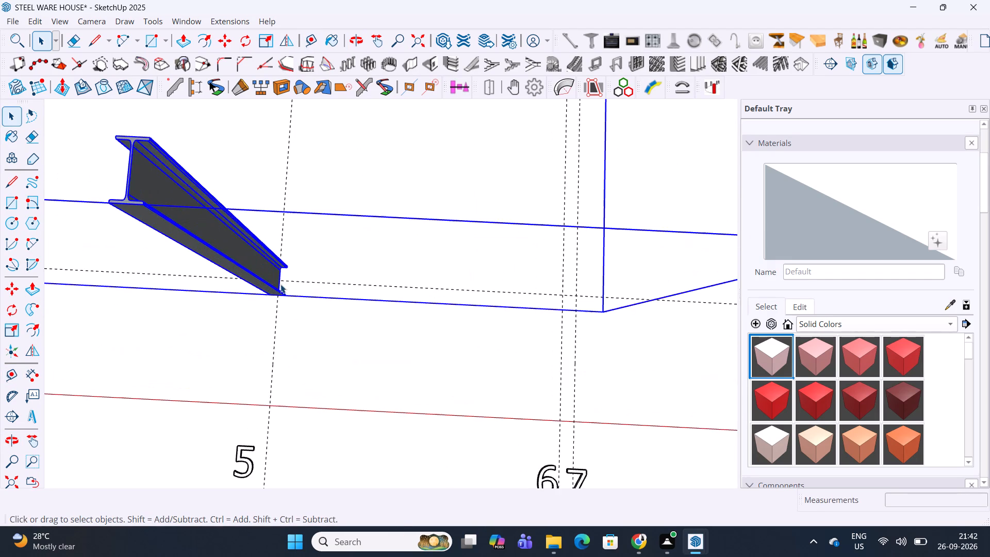
{"action": "triple_click", "coordinate": [270, 271]}
{"action": "key", "text": "m"}
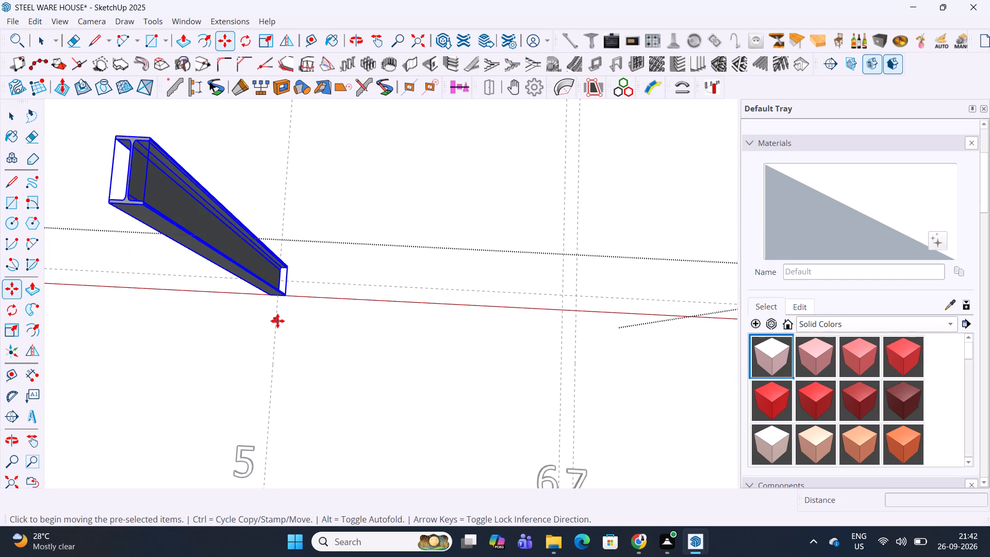
{"action": "left_click", "coordinate": [275, 321]}
{"action": "scroll", "coordinate": [376, 322], "scroll_direction": "down", "scroll_amount": 11}
{"action": "middle_click_drag", "start_coordinate": [524, 330], "coordinate": [435, 315], "text": "shift"}
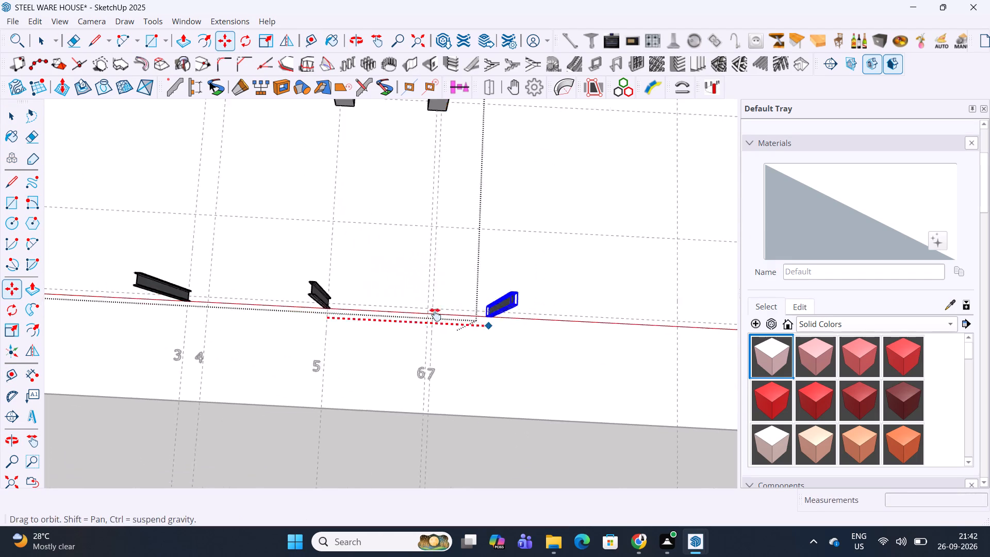
{"action": "middle_click_drag", "start_coordinate": [435, 315], "coordinate": [296, 302], "text": "shift"}
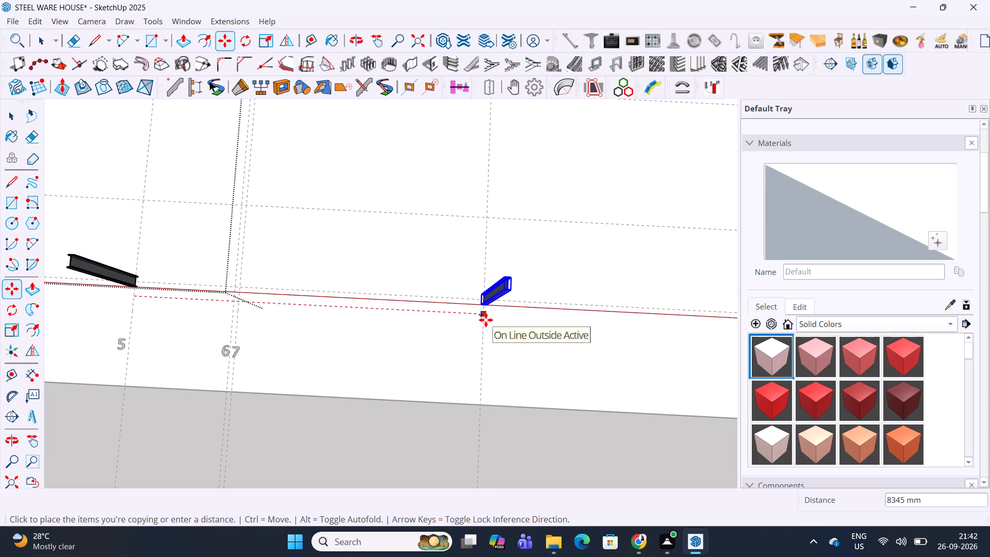
{"action": "left_click", "coordinate": [486, 320]}
Check the layout image for the column positions on grid line 8, around rows E and F.
{"action": "scroll", "coordinate": [601, 330], "scroll_direction": "down", "scroll_amount": 15}
{"action": "middle_click_drag", "start_coordinate": [203, 246], "coordinate": [503, 274], "text": "shift"}
{"action": "scroll", "coordinate": [407, 283], "scroll_direction": "up", "scroll_amount": 6}
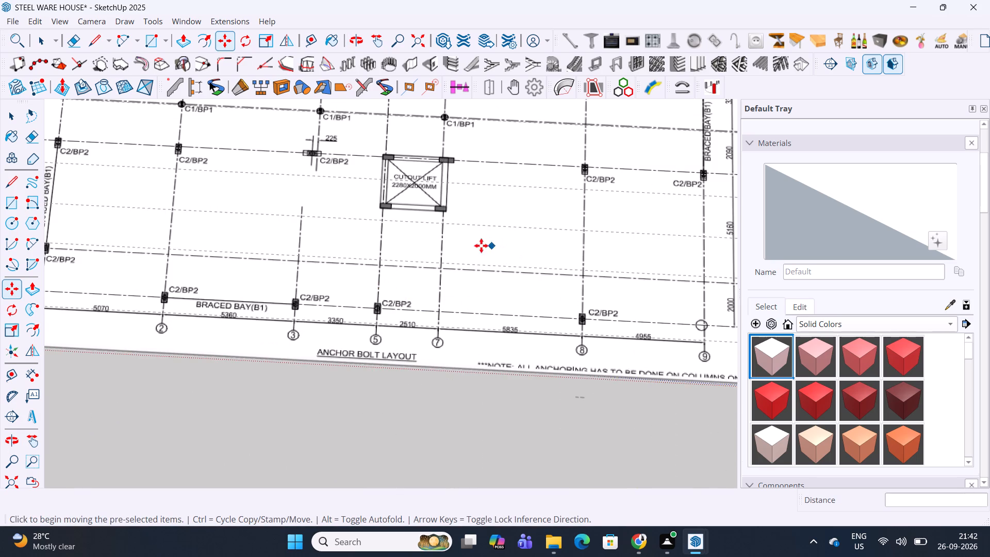
{"action": "scroll", "coordinate": [453, 272], "scroll_direction": "down", "scroll_amount": 3}
{"action": "middle_click_drag", "start_coordinate": [533, 245], "coordinate": [385, 373]}
{"action": "scroll", "coordinate": [457, 304], "scroll_direction": "up", "scroll_amount": 11}
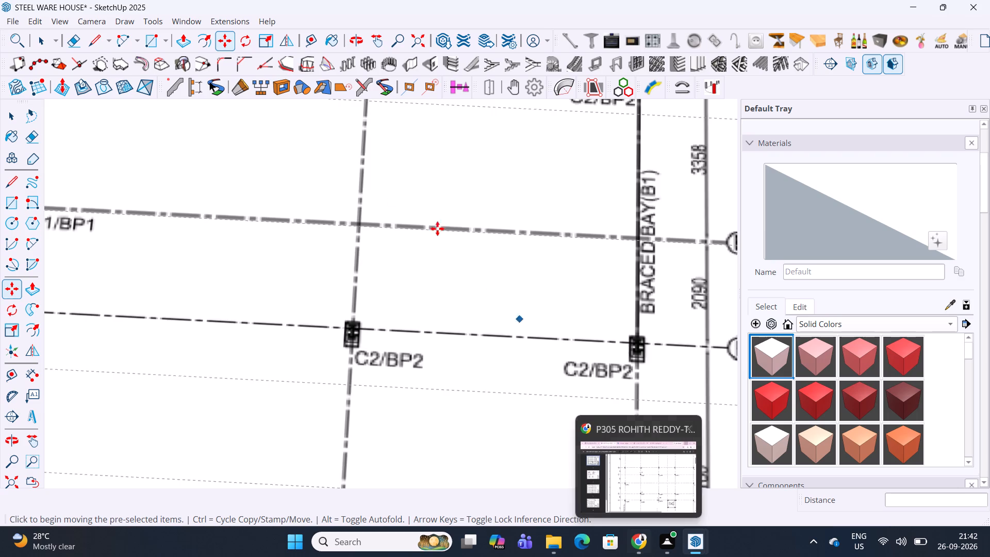
{"action": "scroll", "coordinate": [397, 200], "scroll_direction": "down", "scroll_amount": 11}
Check the anchor bolt layout PDF in the browser for the C2/BP2 columns along grid line 8, from row H up to row A.
{"action": "left_click", "coordinate": [640, 543]}
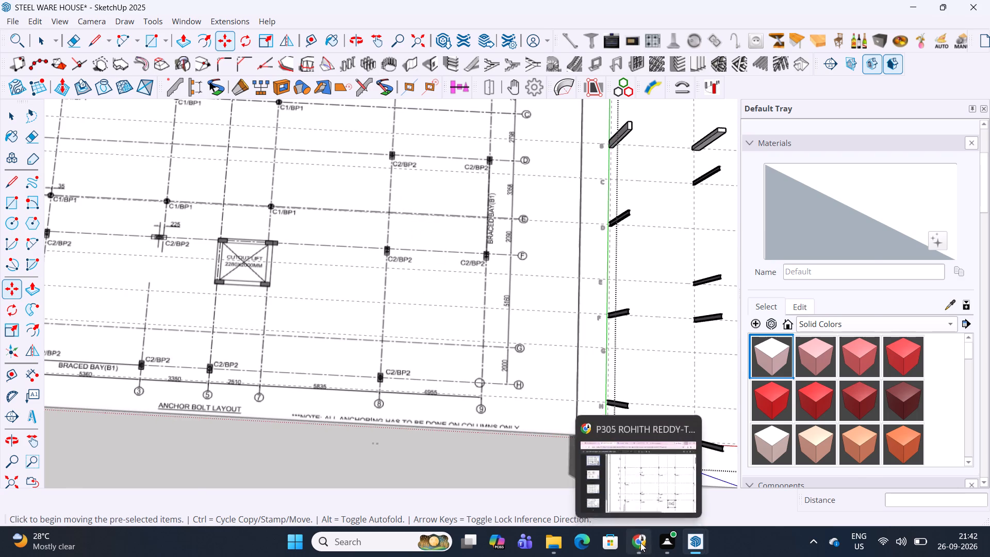
{"action": "left_click_drag", "start_coordinate": [618, 516], "coordinate": [670, 517]}
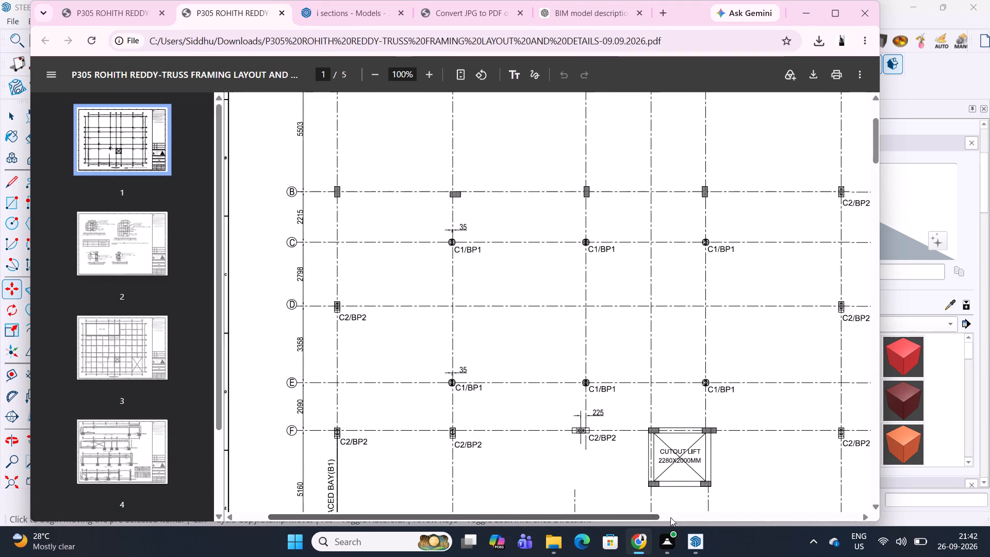
{"action": "left_click_drag", "start_coordinate": [670, 517], "coordinate": [833, 525]}
{"action": "scroll", "coordinate": [617, 338], "scroll_direction": "down", "scroll_amount": 5}
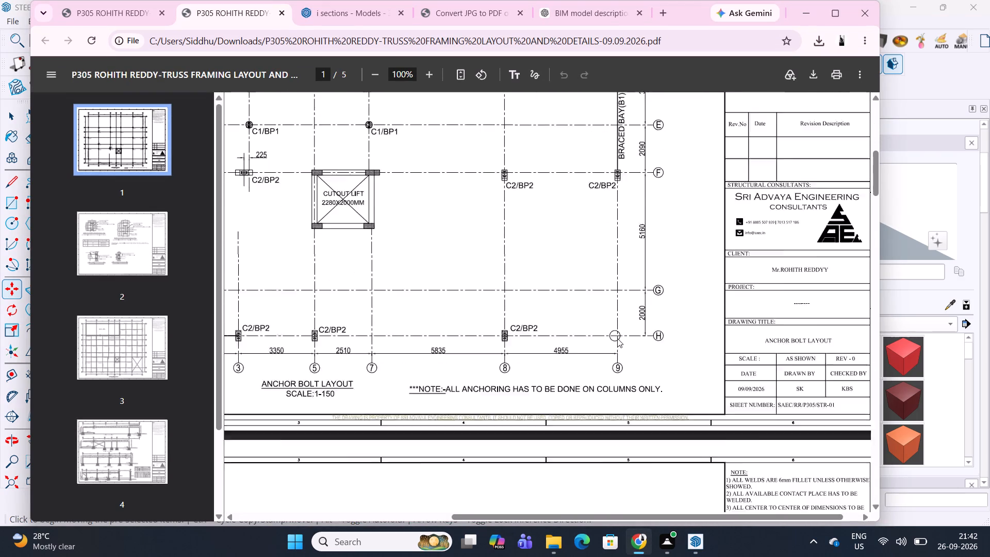
{"action": "scroll", "coordinate": [548, 202], "scroll_direction": "up", "scroll_amount": 2}
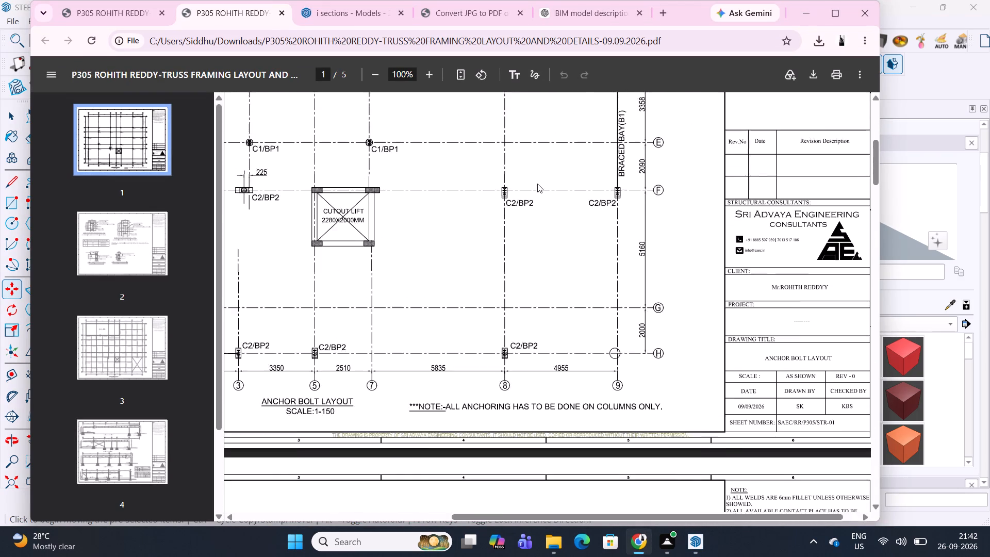
{"action": "triple_click", "coordinate": [430, 73]}
{"action": "left_click", "coordinate": [430, 73]}
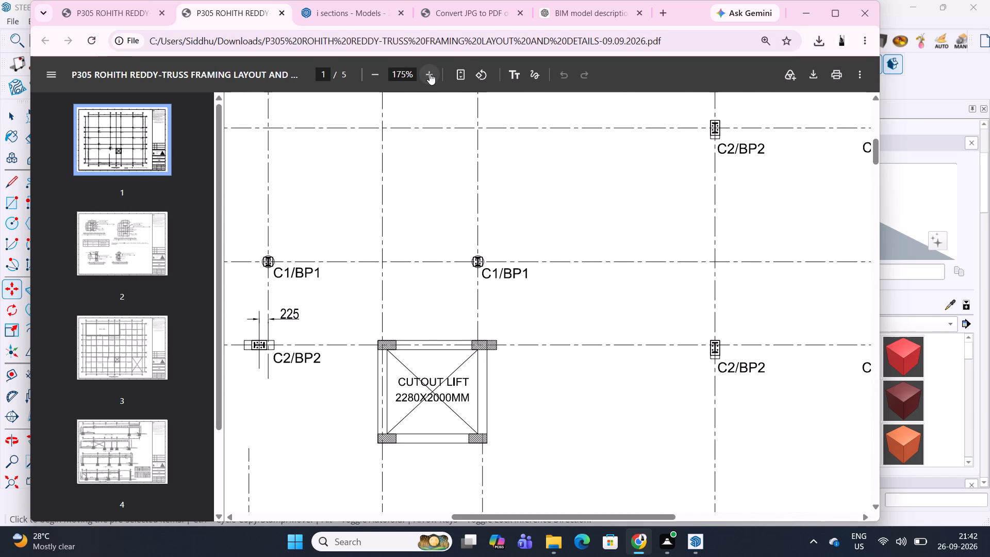
{"action": "scroll", "coordinate": [642, 309], "scroll_direction": "down", "scroll_amount": 1}
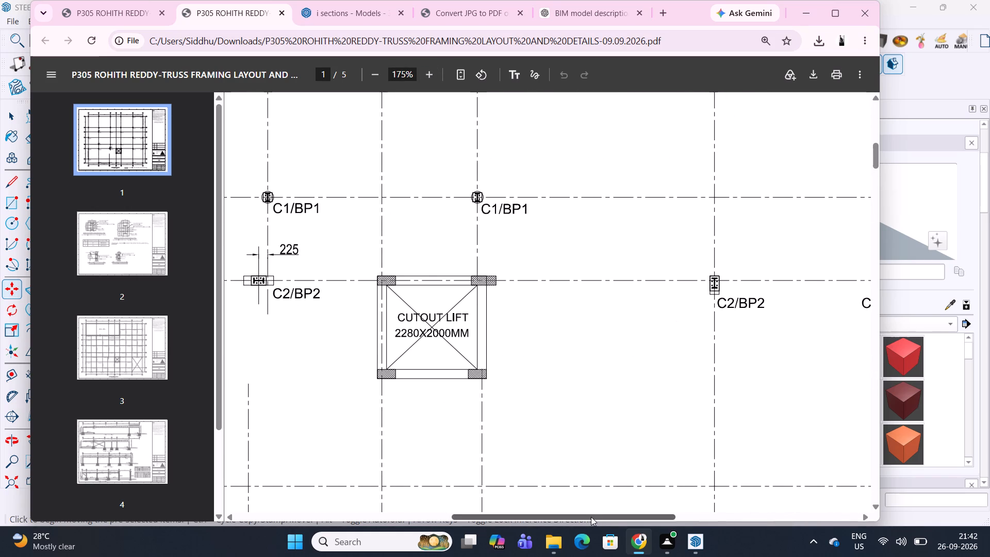
{"action": "left_click_drag", "start_coordinate": [591, 517], "coordinate": [400, 508]}
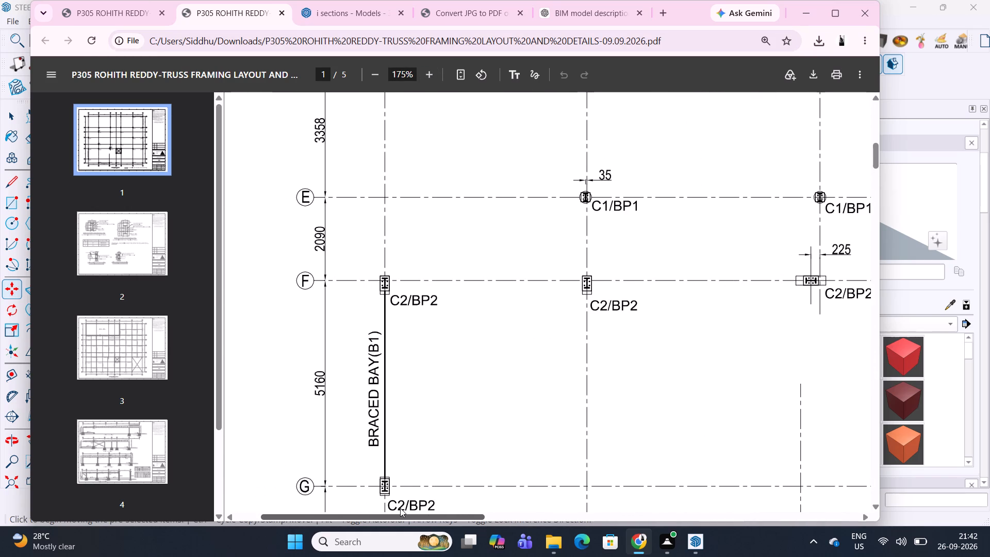
{"action": "left_click_drag", "start_coordinate": [400, 508], "coordinate": [641, 493]}
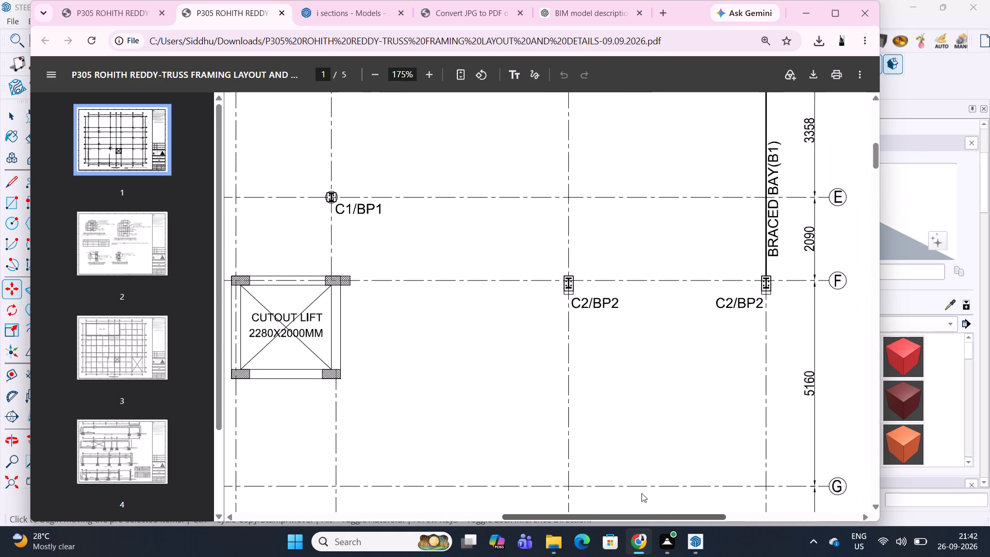
{"action": "left_click_drag", "start_coordinate": [641, 493], "coordinate": [655, 493]}
{"action": "scroll", "coordinate": [623, 383], "scroll_direction": "up", "scroll_amount": 5}
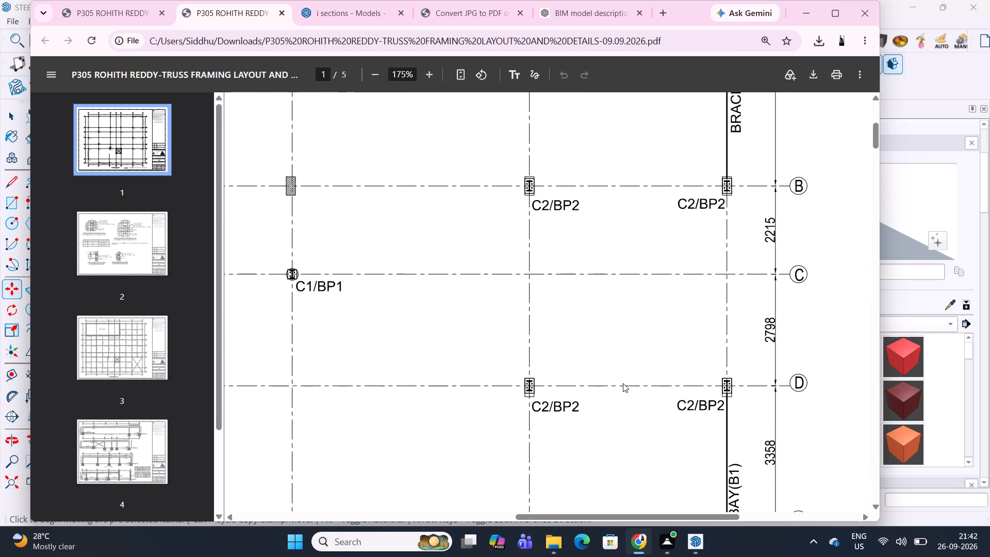
{"action": "scroll", "coordinate": [623, 383], "scroll_direction": "up", "scroll_amount": 5}
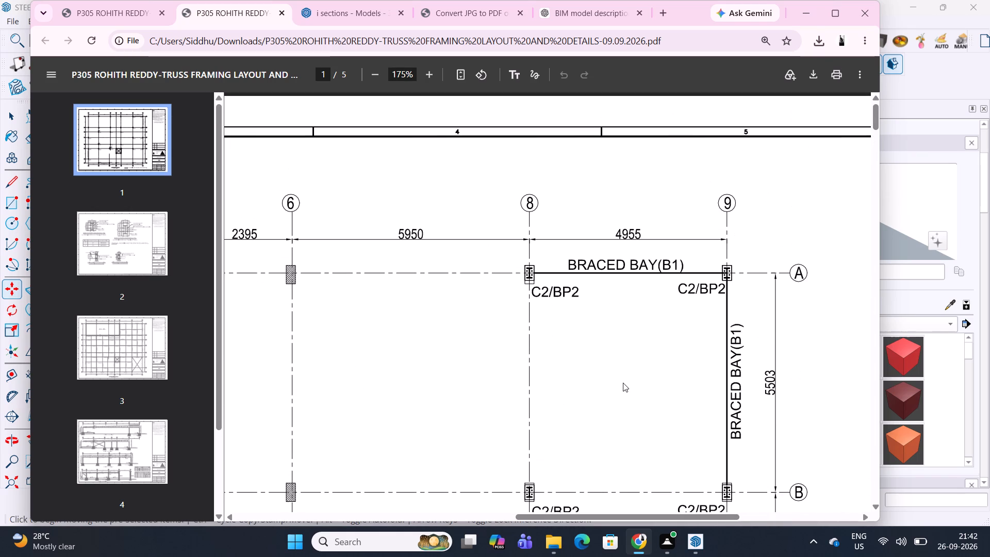
{"action": "left_click", "coordinate": [808, 5]}
Back in SketchUp, copy the row F I-section column from grid line 2 along its row onto the grid line 8 guide.
{"action": "scroll", "coordinate": [539, 319], "scroll_direction": "down", "scroll_amount": 5}
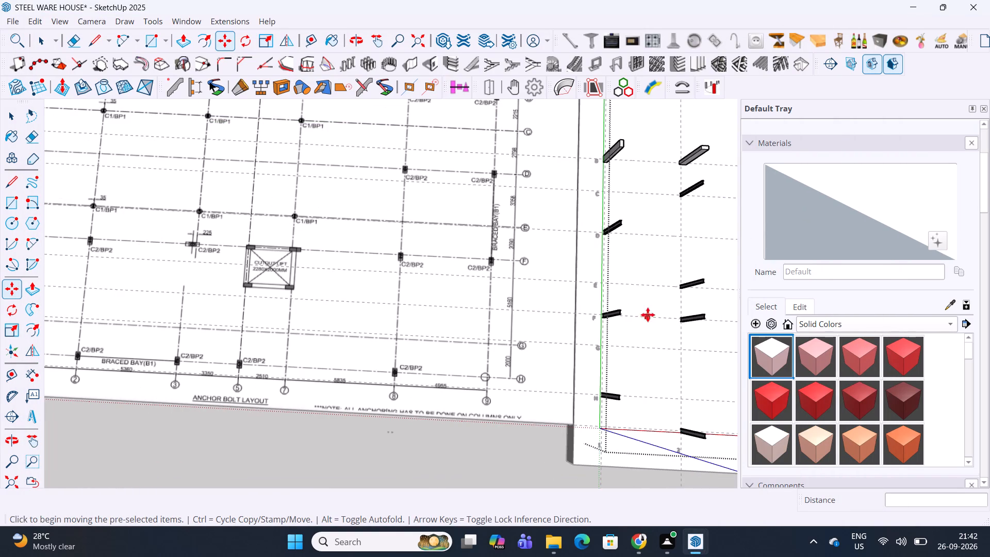
{"action": "middle_click_drag", "start_coordinate": [648, 315], "coordinate": [374, 315], "text": "shift"}
{"action": "middle_click_drag", "start_coordinate": [670, 325], "coordinate": [530, 297], "text": "shift"}
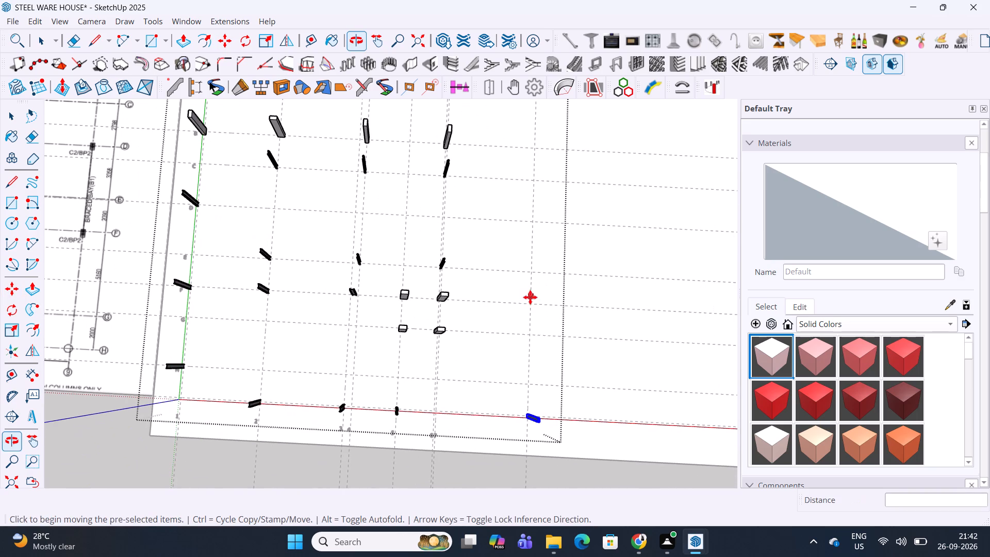
{"action": "scroll", "coordinate": [521, 305], "scroll_direction": "up", "scroll_amount": 1}
{"action": "scroll", "coordinate": [350, 298], "scroll_direction": "up", "scroll_amount": 5}
{"action": "middle_click_drag", "start_coordinate": [283, 298], "coordinate": [446, 317]}
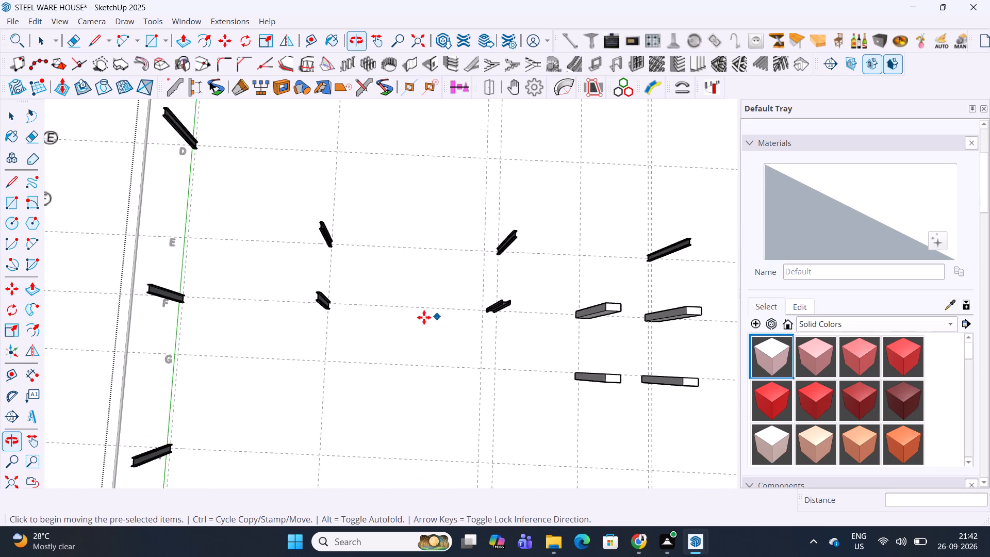
{"action": "scroll", "coordinate": [345, 317], "scroll_direction": "up", "scroll_amount": 12}
{"action": "key", "text": "space"}
{"action": "left_click", "coordinate": [303, 280]}
{"action": "scroll", "coordinate": [320, 317], "scroll_direction": "up", "scroll_amount": 3}
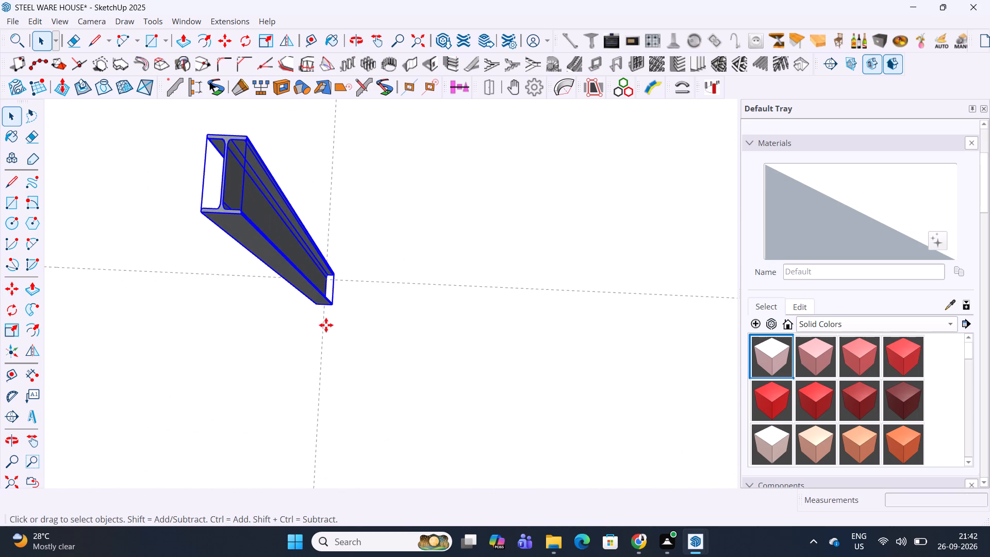
{"action": "key", "text": "m"}
{"action": "left_click", "coordinate": [325, 334]}
{"action": "scroll", "coordinate": [335, 334], "scroll_direction": "down", "scroll_amount": 12}
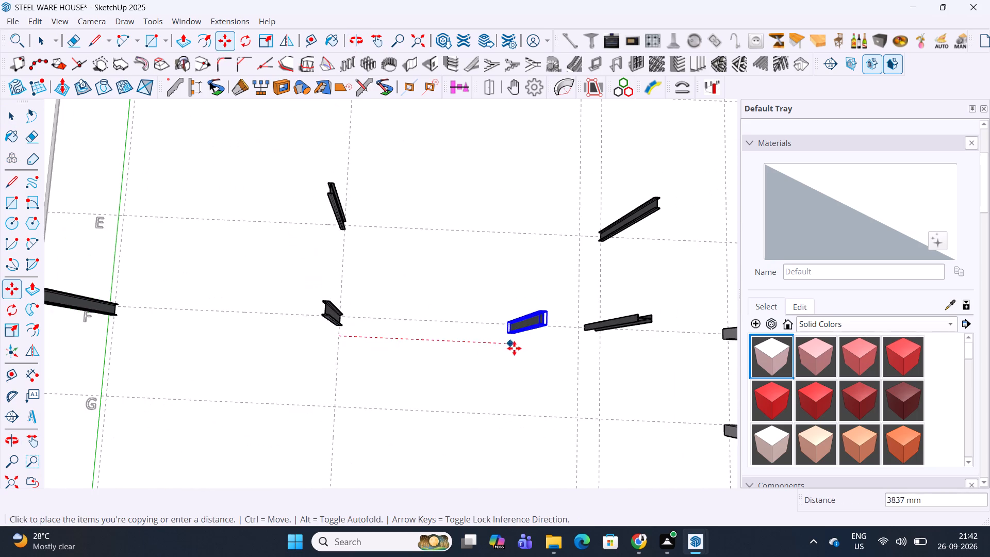
{"action": "middle_click_drag", "start_coordinate": [514, 348], "coordinate": [238, 319], "text": "shift"}
{"action": "middle_click_drag", "start_coordinate": [702, 325], "coordinate": [306, 325], "text": "shift"}
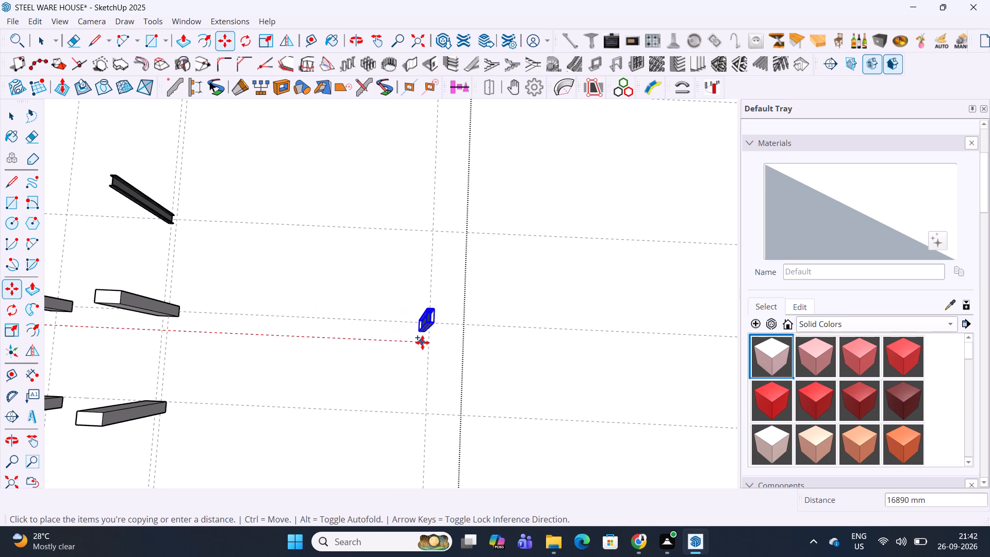
{"action": "left_click", "coordinate": [431, 344]}
Compare the layout image with the modelled columns to identify which C2/BP2 positions on grid line 8 still need a column.
{"action": "scroll", "coordinate": [572, 340], "scroll_direction": "down", "scroll_amount": 14}
{"action": "middle_click_drag", "start_coordinate": [312, 318], "coordinate": [618, 349], "text": "shift"}
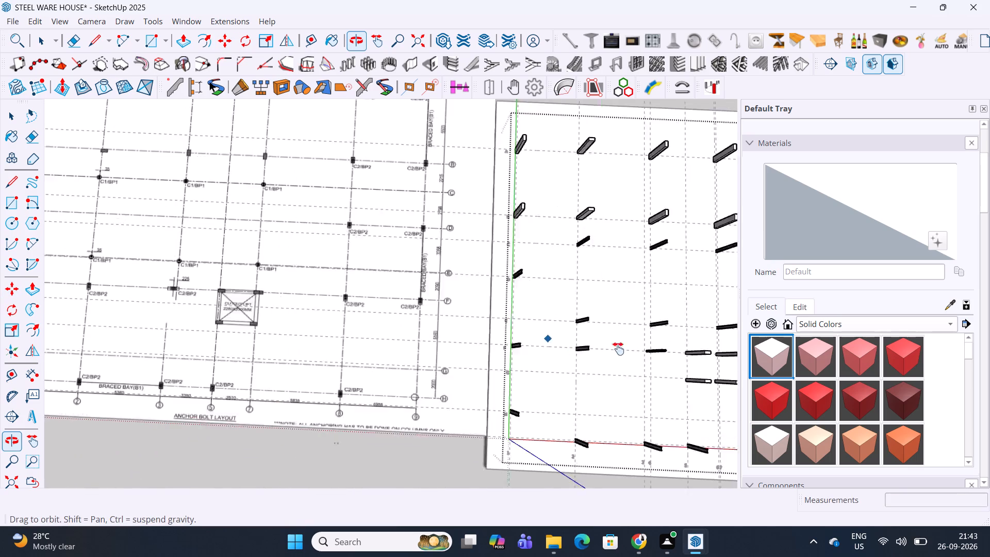
{"action": "middle_click_drag", "start_coordinate": [618, 349], "coordinate": [701, 369], "text": "shift"}
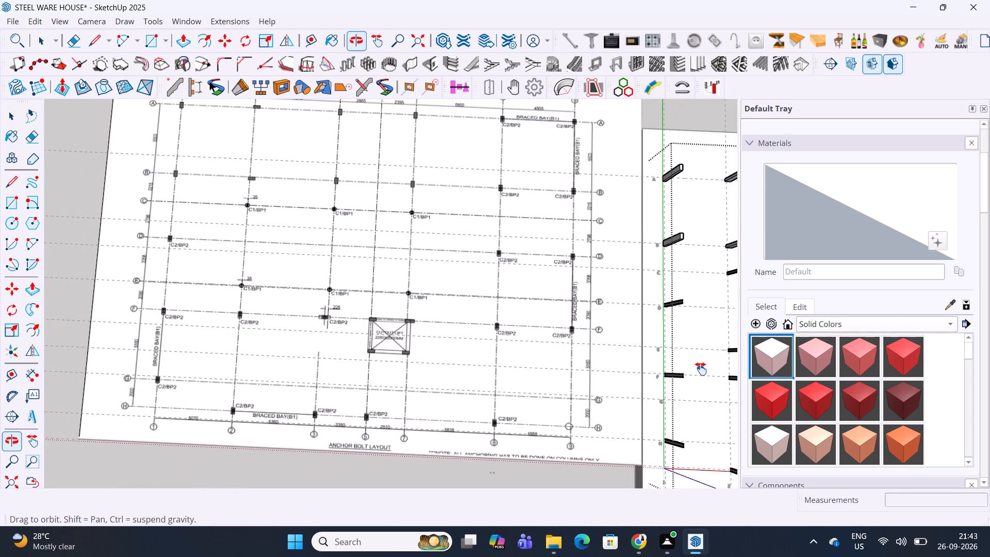
{"action": "middle_click_drag", "start_coordinate": [701, 369], "coordinate": [674, 370], "text": "shift"}
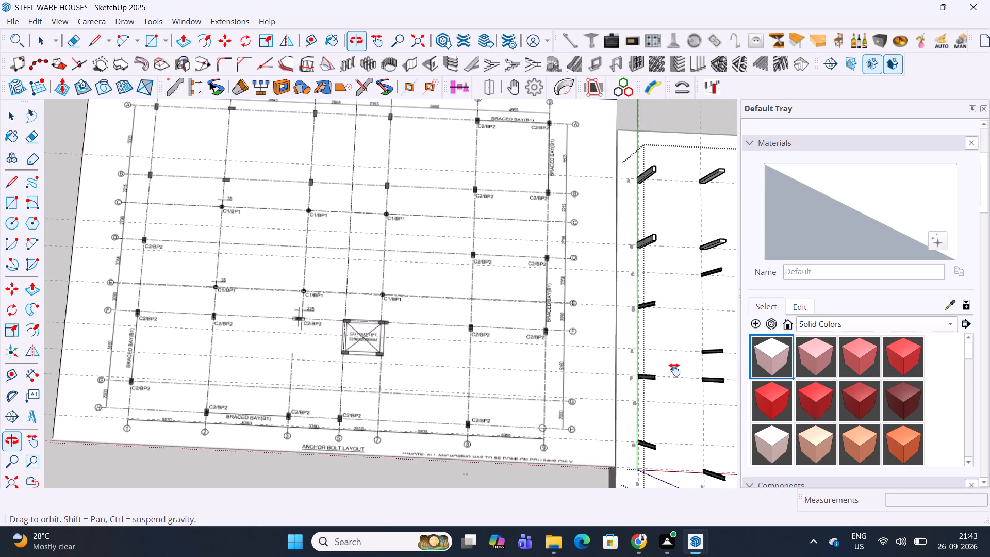
{"action": "middle_click_drag", "start_coordinate": [674, 370], "coordinate": [676, 392], "text": "shift"}
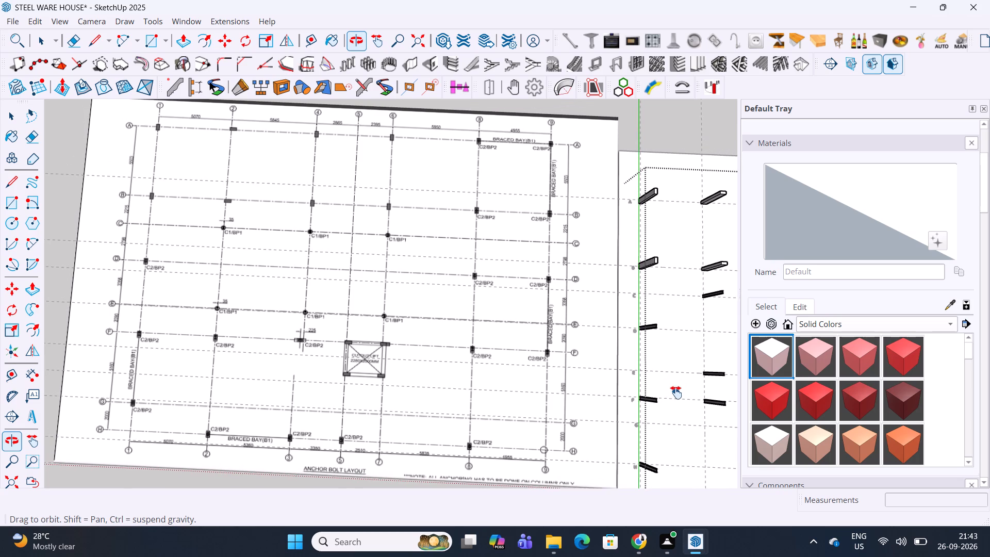
{"action": "middle_click_drag", "start_coordinate": [676, 392], "coordinate": [676, 396], "text": "shift"}
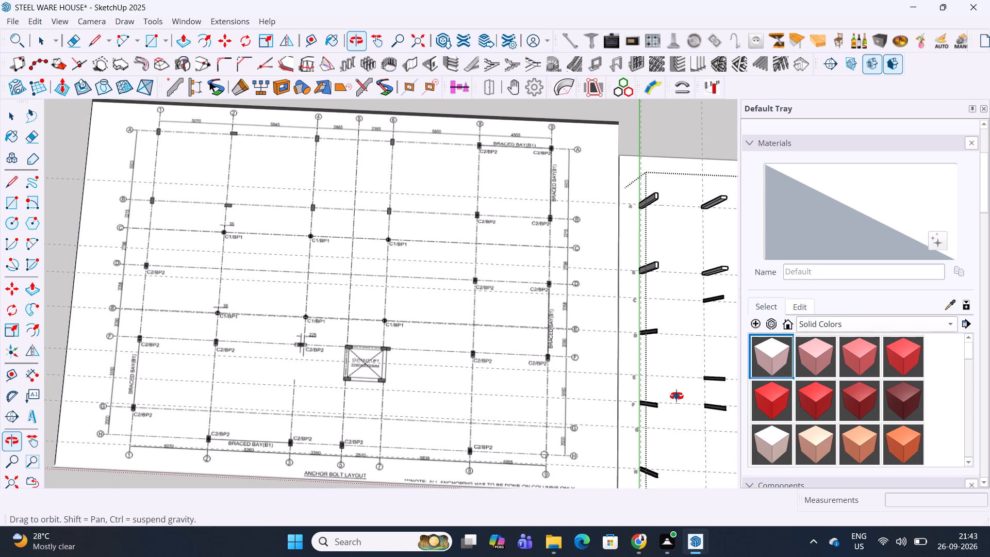
{"action": "middle_click_drag", "start_coordinate": [676, 396], "coordinate": [647, 388], "text": "shift"}
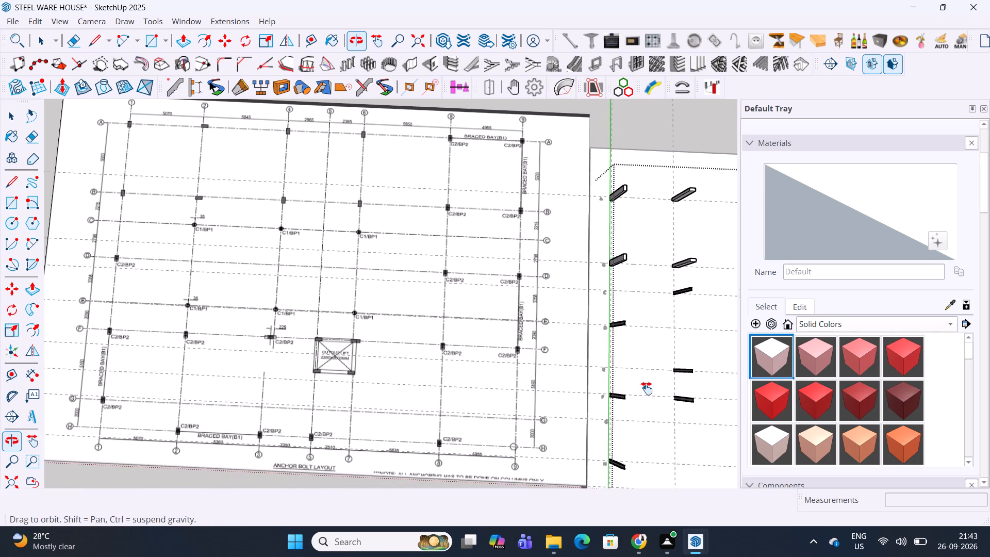
{"action": "middle_click_drag", "start_coordinate": [647, 388], "coordinate": [273, 370], "text": "shift"}
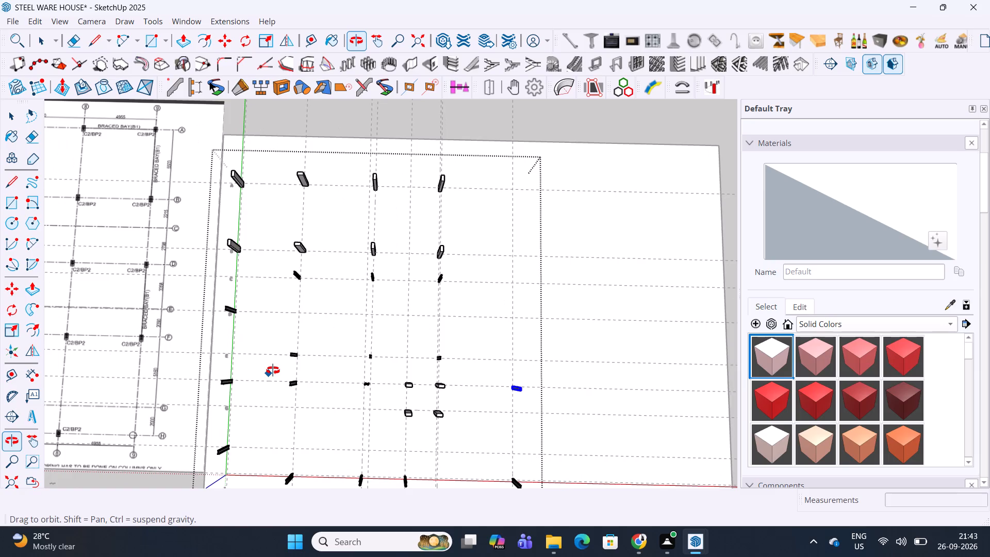
{"action": "middle_click_drag", "start_coordinate": [273, 370], "coordinate": [265, 309], "text": "shift"}
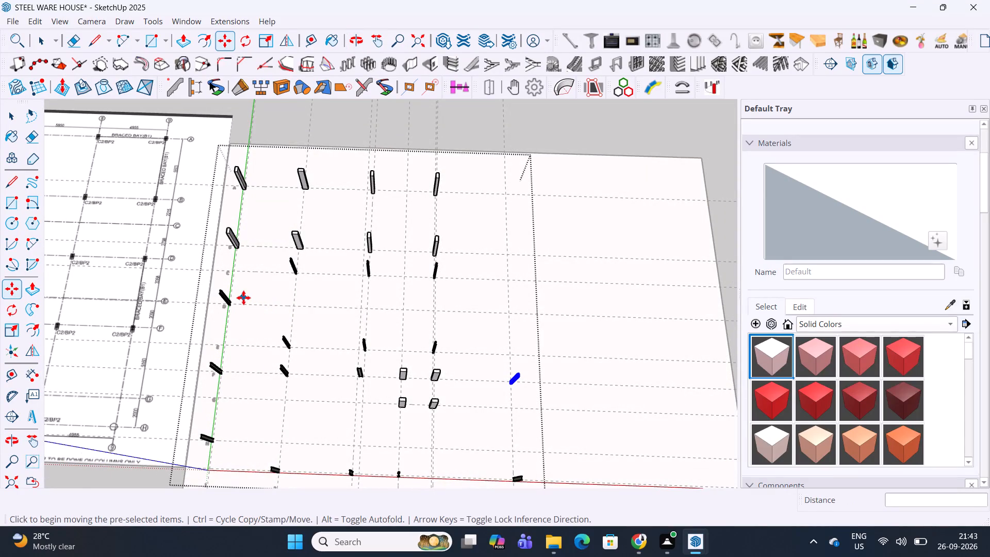
{"action": "middle_click_drag", "start_coordinate": [301, 306], "coordinate": [512, 338], "text": "shift"}
{"action": "scroll", "coordinate": [450, 341], "scroll_direction": "up", "scroll_amount": 6}
{"action": "scroll", "coordinate": [507, 348], "scroll_direction": "down", "scroll_amount": 7}
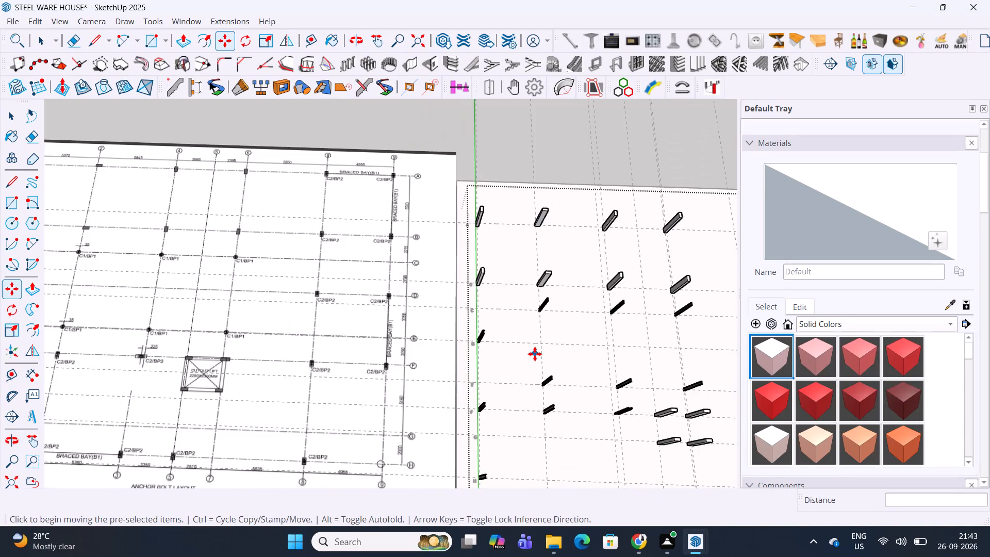
{"action": "scroll", "coordinate": [535, 354], "scroll_direction": "down", "scroll_amount": 5}
{"action": "middle_click_drag", "start_coordinate": [308, 326], "coordinate": [415, 331], "text": "shift"}
{"action": "scroll", "coordinate": [289, 311], "scroll_direction": "up", "scroll_amount": 4}
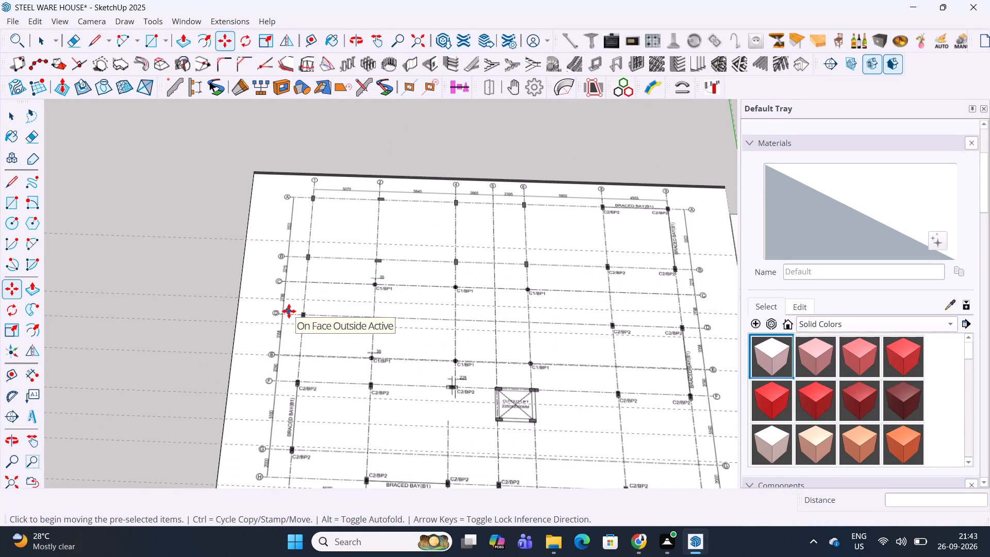
Copy the row D I-section column from grid line 1 by 22125 mm along its row onto the grid line 8 guide.
{"action": "scroll", "coordinate": [387, 320], "scroll_direction": "down", "scroll_amount": 2}
{"action": "middle_click_drag", "start_coordinate": [479, 329], "coordinate": [29, 280], "text": "shift"}
{"action": "scroll", "coordinate": [241, 310], "scroll_direction": "up", "scroll_amount": 10}
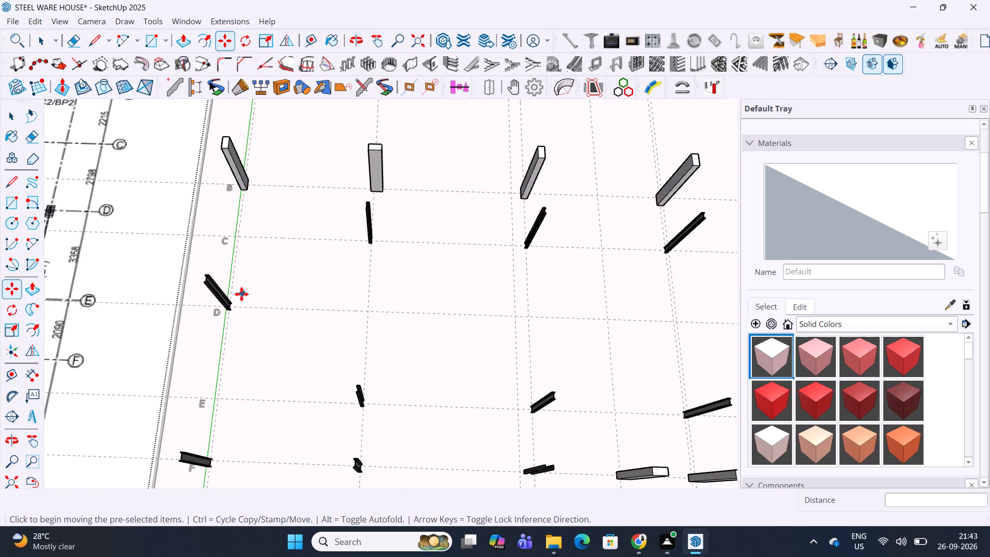
{"action": "scroll", "coordinate": [239, 293], "scroll_direction": "up", "scroll_amount": 4}
{"action": "key", "text": "space"}
{"action": "left_click", "coordinate": [208, 293]}
{"action": "scroll", "coordinate": [224, 317], "scroll_direction": "up", "scroll_amount": 11}
{"action": "key", "text": "m"}
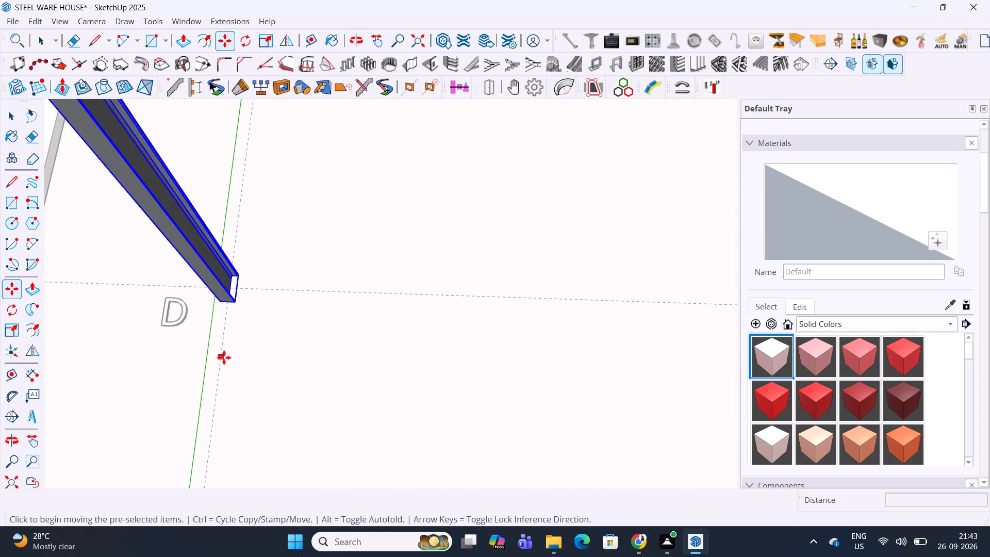
{"action": "left_click", "coordinate": [223, 357]}
{"action": "scroll", "coordinate": [327, 356], "scroll_direction": "down", "scroll_amount": 12}
{"action": "middle_click_drag", "start_coordinate": [539, 359], "coordinate": [156, 337], "text": "shift"}
{"action": "middle_click_drag", "start_coordinate": [588, 349], "coordinate": [182, 349], "text": "shift"}
{"action": "middle_click_drag", "start_coordinate": [542, 375], "coordinate": [581, 314], "text": "shift"}
{"action": "scroll", "coordinate": [447, 307], "scroll_direction": "up", "scroll_amount": 3}
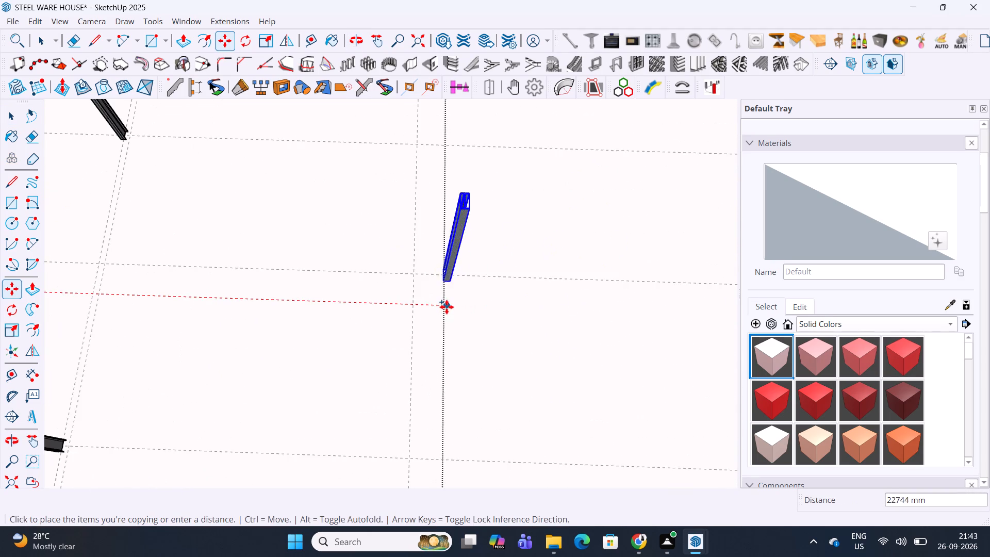
{"action": "scroll", "coordinate": [428, 309], "scroll_direction": "up", "scroll_amount": 3}
{"action": "left_click", "coordinate": [409, 304]}
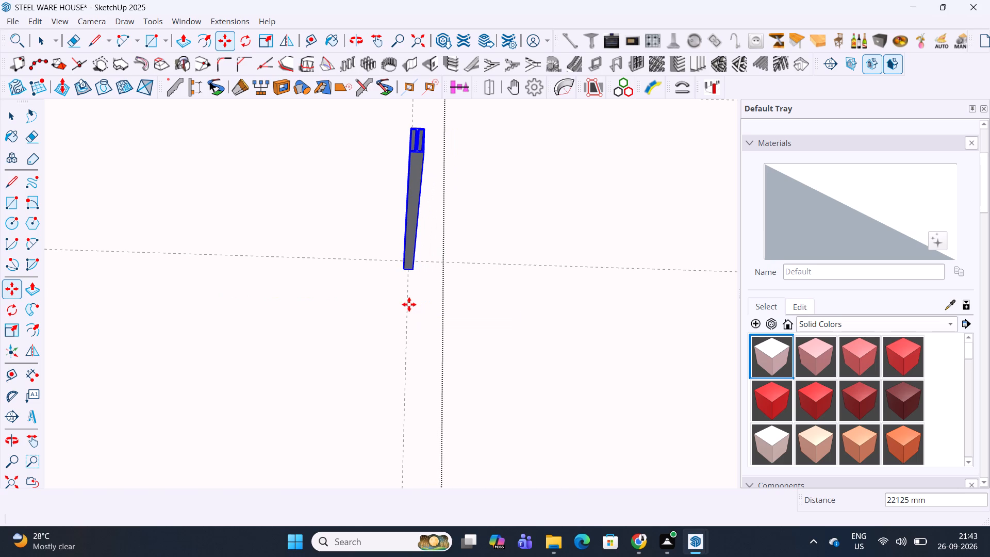
Examine the anchor bolt layout image for the remaining C2/BP2 columns on grid line 8, around rows A and B.
{"action": "scroll", "coordinate": [409, 304], "scroll_direction": "down", "scroll_amount": 7}
{"action": "scroll", "coordinate": [453, 290], "scroll_direction": "down", "scroll_amount": 14}
{"action": "middle_click_drag", "start_coordinate": [489, 243], "coordinate": [870, 298], "text": "shift"}
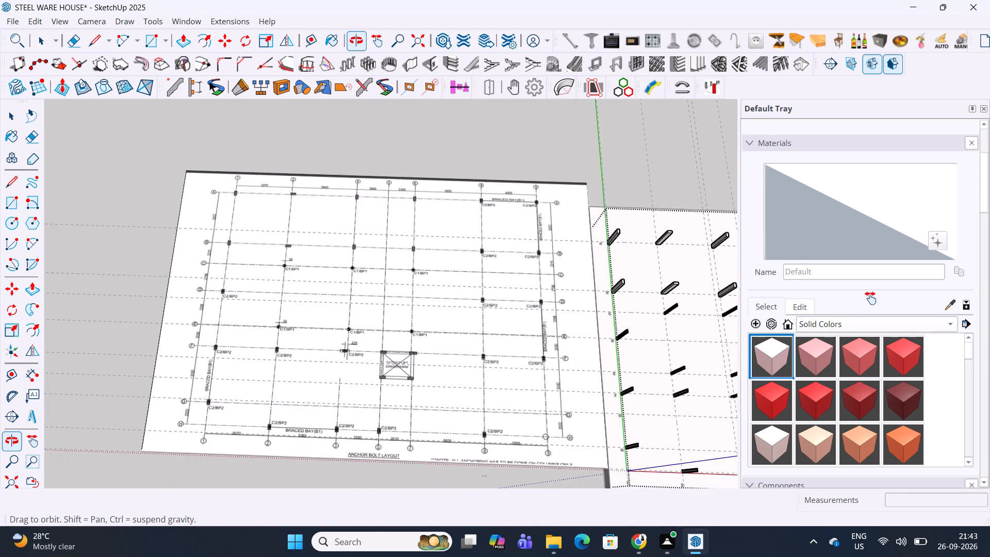
{"action": "middle_click_drag", "start_coordinate": [870, 298], "coordinate": [886, 287], "text": "shift"}
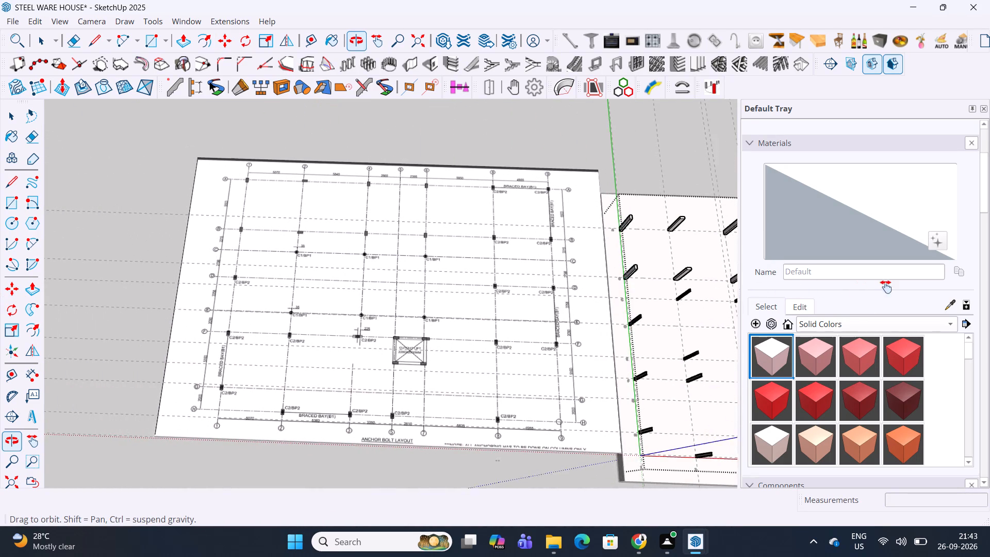
{"action": "middle_click_drag", "start_coordinate": [886, 287], "coordinate": [834, 294], "text": "shift"}
{"action": "scroll", "coordinate": [256, 244], "scroll_direction": "up", "scroll_amount": 4}
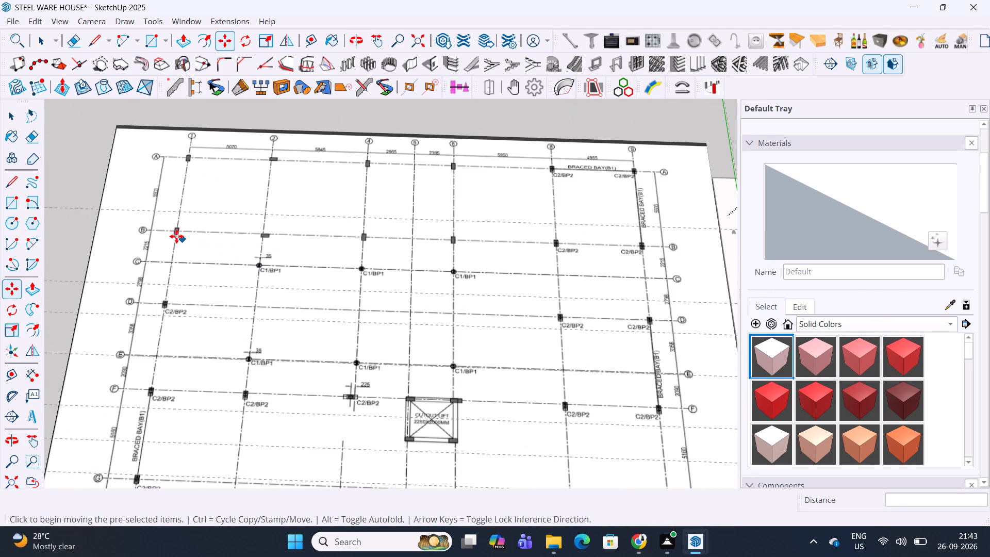
{"action": "scroll", "coordinate": [176, 236], "scroll_direction": "up", "scroll_amount": 5}
{"action": "scroll", "coordinate": [212, 225], "scroll_direction": "down", "scroll_amount": 10}
{"action": "middle_click_drag", "start_coordinate": [266, 232], "coordinate": [266, 250]}
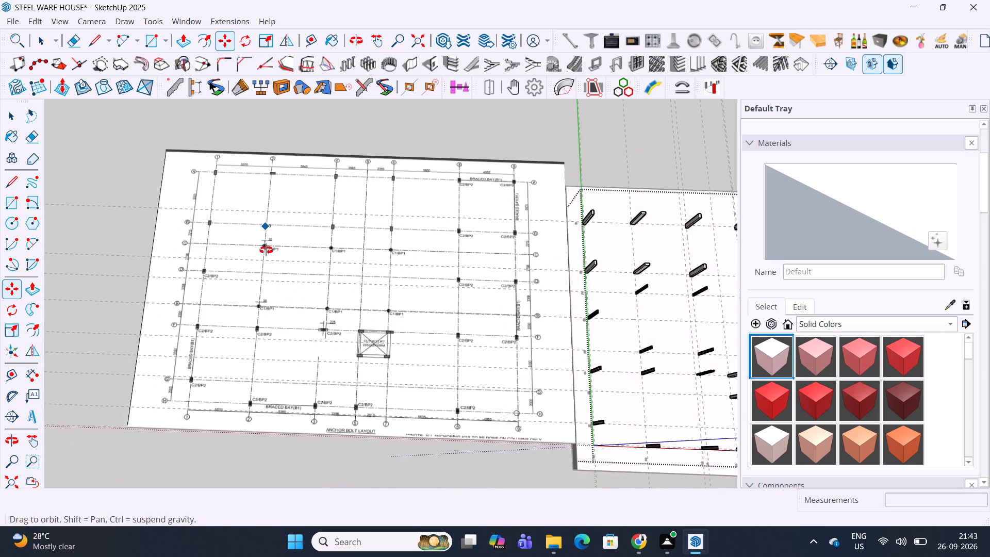
{"action": "middle_click_drag", "start_coordinate": [266, 250], "coordinate": [266, 257]}
{"action": "scroll", "coordinate": [466, 314], "scroll_direction": "up", "scroll_amount": 2}
{"action": "middle_click_drag", "start_coordinate": [464, 267], "coordinate": [466, 283]}
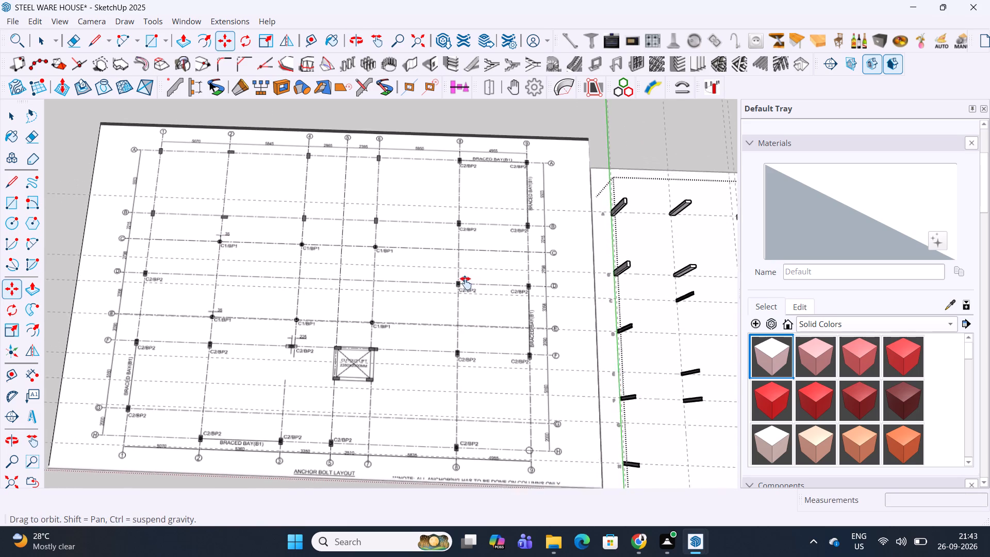
Examine the C2/BP2 positions on grid line 8 at rows A, B and D in the anchor bolt layout image.
{"action": "middle_click_drag", "start_coordinate": [466, 283], "coordinate": [467, 334]}
{"action": "scroll", "coordinate": [466, 275], "scroll_direction": "up", "scroll_amount": 7}
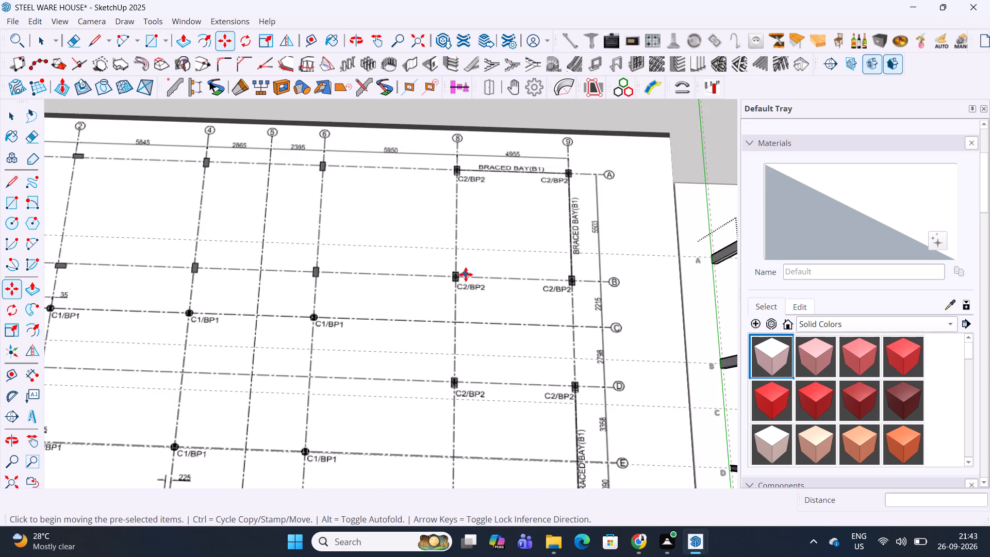
{"action": "scroll", "coordinate": [466, 274], "scroll_direction": "up", "scroll_amount": 4}
{"action": "scroll", "coordinate": [465, 273], "scroll_direction": "down", "scroll_amount": 15}
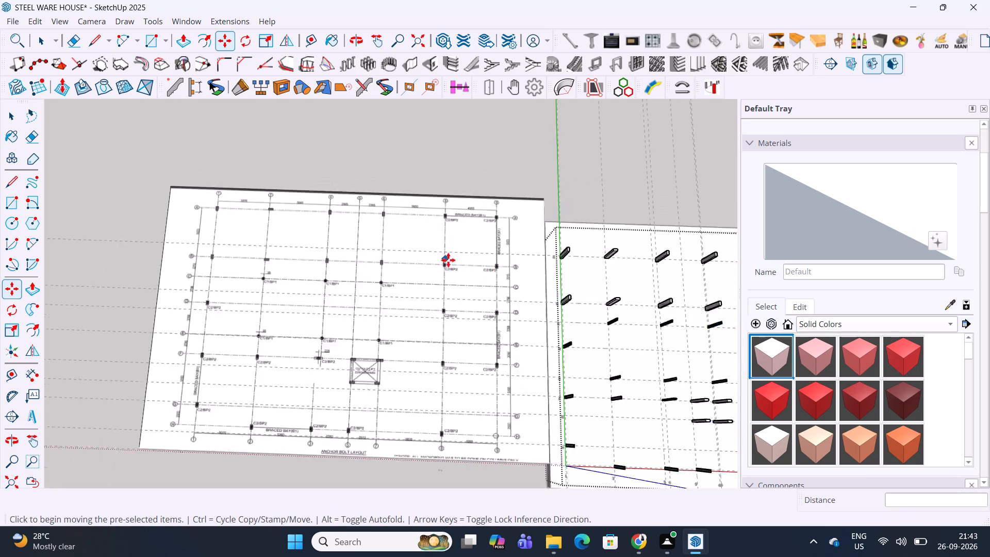
{"action": "scroll", "coordinate": [448, 260], "scroll_direction": "down", "scroll_amount": 2}
{"action": "middle_click_drag", "start_coordinate": [520, 269], "coordinate": [479, 349], "text": "shift"}
{"action": "scroll", "coordinate": [389, 290], "scroll_direction": "up", "scroll_amount": 7}
{"action": "scroll", "coordinate": [460, 279], "scroll_direction": "down", "scroll_amount": 4}
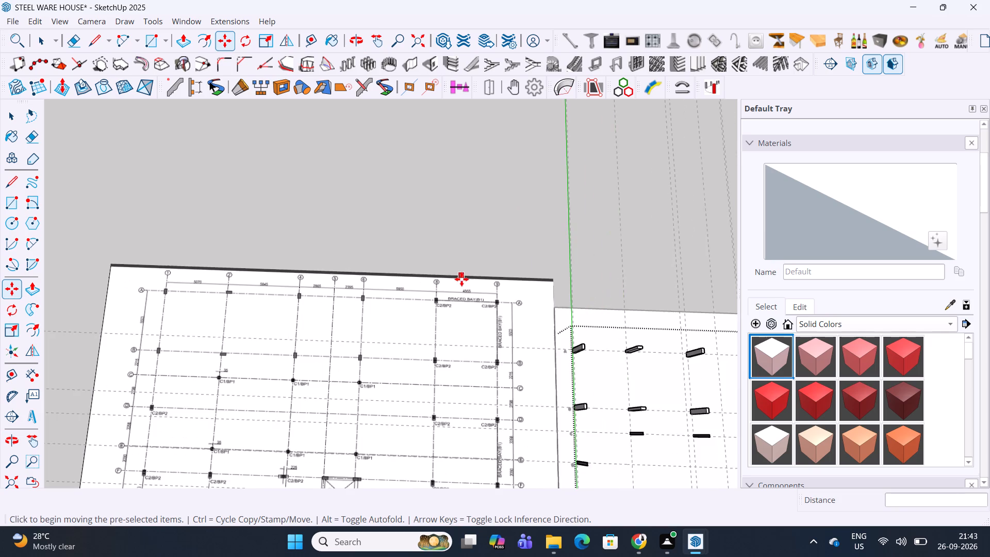
{"action": "scroll", "coordinate": [194, 296], "scroll_direction": "up", "scroll_amount": 4}
{"action": "scroll", "coordinate": [193, 296], "scroll_direction": "down", "scroll_amount": 7}
Copy the row D I-section column on grid line 8 by 5013 mm along the grid line onto row B.
{"action": "middle_click_drag", "start_coordinate": [533, 305], "coordinate": [205, 221], "text": "shift"}
{"action": "scroll", "coordinate": [299, 307], "scroll_direction": "up", "scroll_amount": 5}
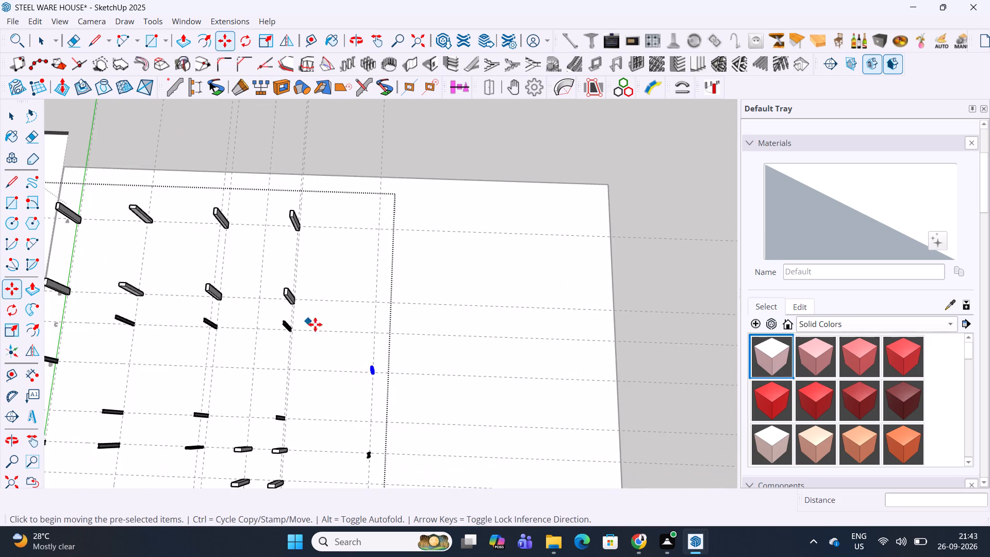
{"action": "scroll", "coordinate": [383, 369], "scroll_direction": "up", "scroll_amount": 8}
{"action": "left_click", "coordinate": [396, 377]}
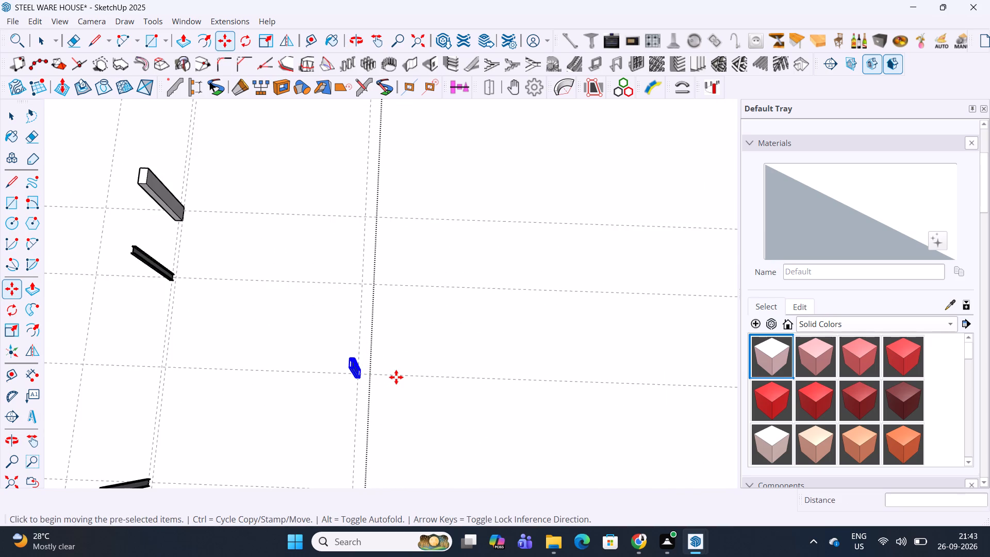
{"action": "scroll", "coordinate": [396, 377], "scroll_direction": "down", "scroll_amount": 8}
{"action": "left_click", "coordinate": [402, 300]}
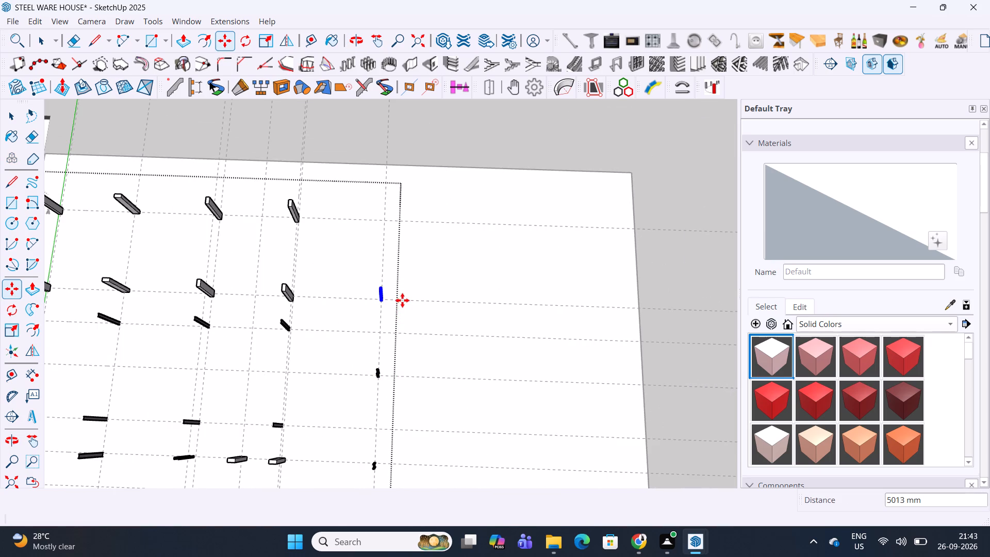
Copy the row B I-section column on grid line 8 by 5503 mm along the grid line onto row A.
{"action": "left_click", "coordinate": [400, 299]}
{"action": "scroll", "coordinate": [404, 225], "scroll_direction": "up", "scroll_amount": 4}
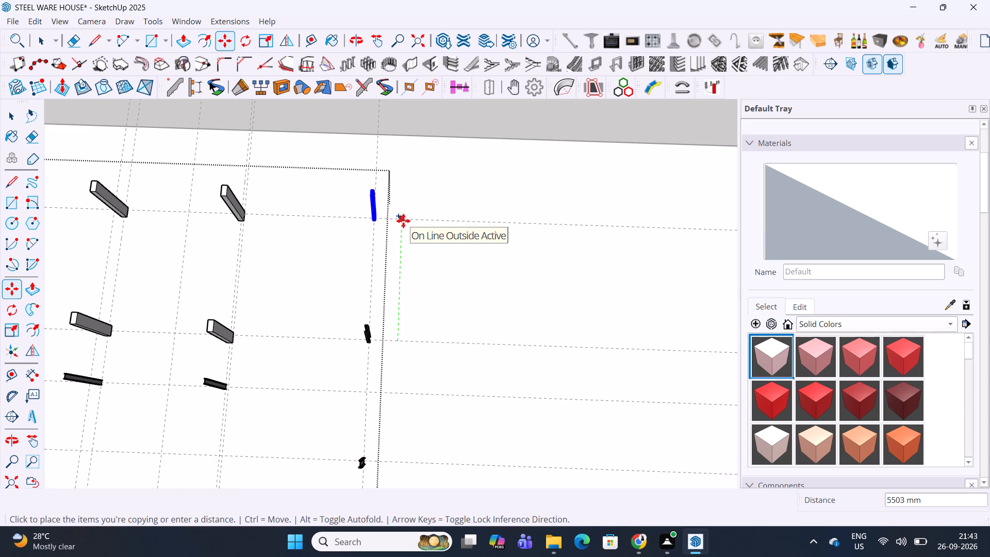
{"action": "left_click", "coordinate": [403, 221]}
Place the 3D text label "8" on the slab at the grid line 8 guide, near the front edge beyond row H.
{"action": "scroll", "coordinate": [403, 221], "scroll_direction": "down", "scroll_amount": 14}
{"action": "scroll", "coordinate": [419, 334], "scroll_direction": "up", "scroll_amount": 12}
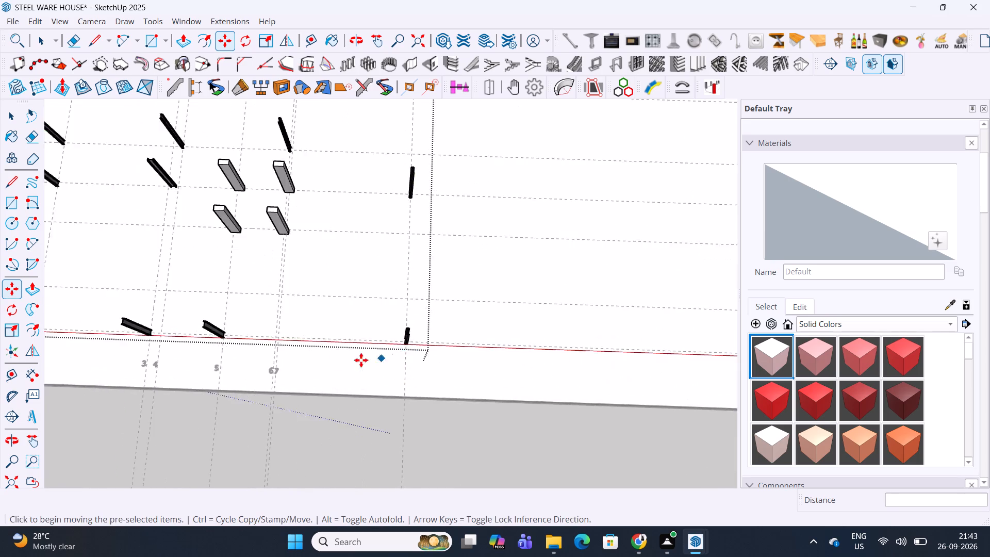
{"action": "scroll", "coordinate": [361, 360], "scroll_direction": "up", "scroll_amount": 5}
{"action": "key", "text": "space"}
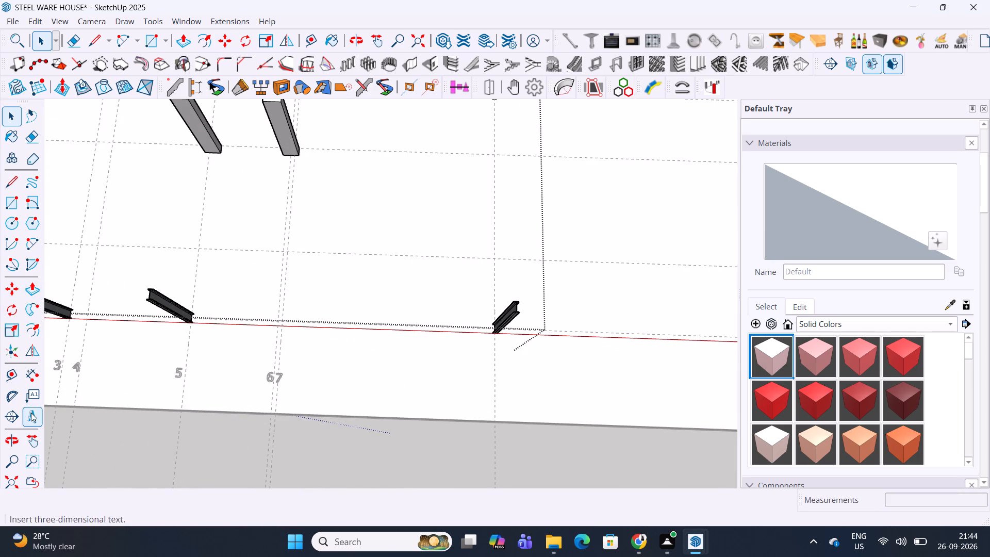
{"action": "left_click", "coordinate": [31, 413]}
{"action": "key", "text": "8"}
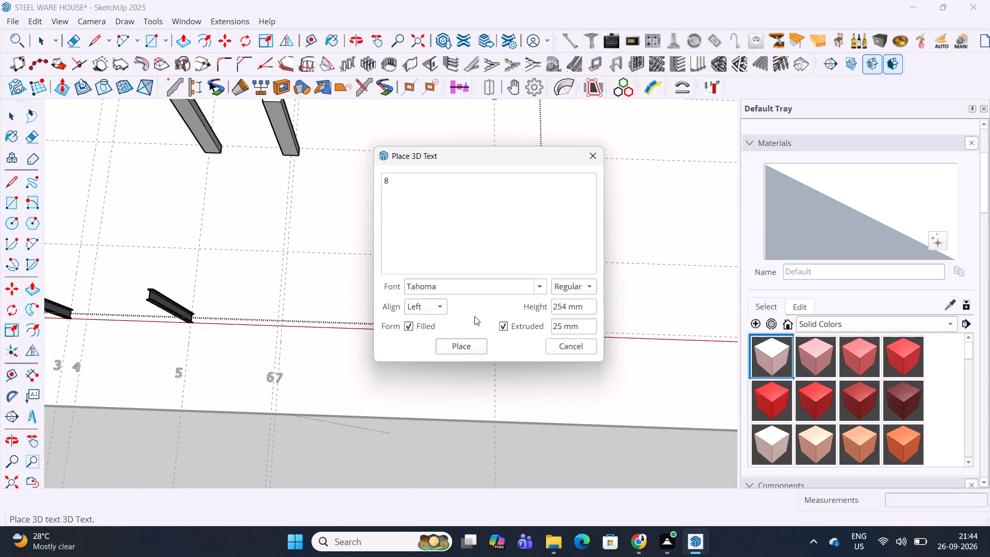
{"action": "left_click", "coordinate": [464, 346]}
{"action": "middle_click_drag", "start_coordinate": [592, 347], "coordinate": [521, 317]}
{"action": "scroll", "coordinate": [440, 329], "scroll_direction": "up", "scroll_amount": 5}
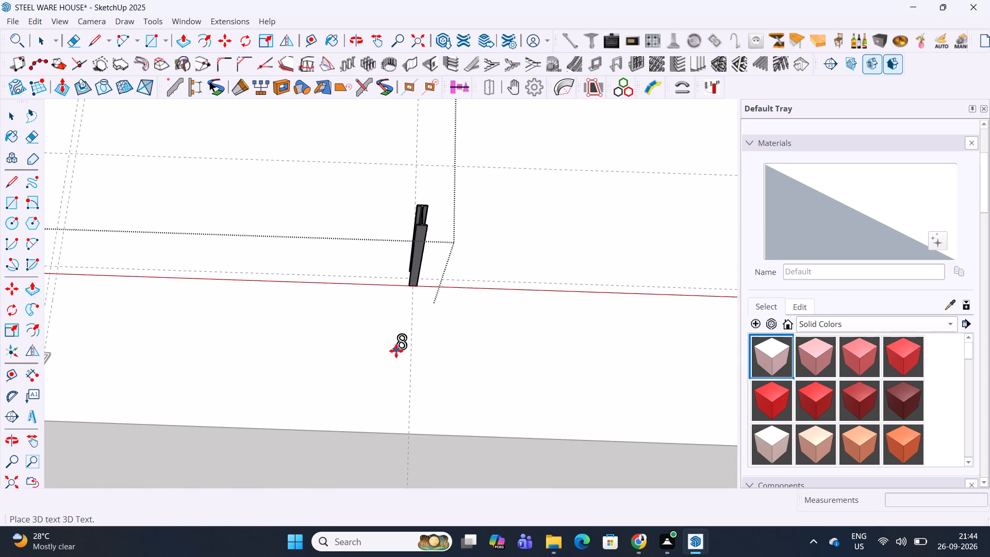
{"action": "scroll", "coordinate": [396, 351], "scroll_direction": "down", "scroll_amount": 2}
{"action": "left_click", "coordinate": [397, 364]}
Create a guide for grid line 9 offset 4955 mm from grid line 8, as dimensioned in the layout image.
{"action": "scroll", "coordinate": [450, 323], "scroll_direction": "down", "scroll_amount": 7}
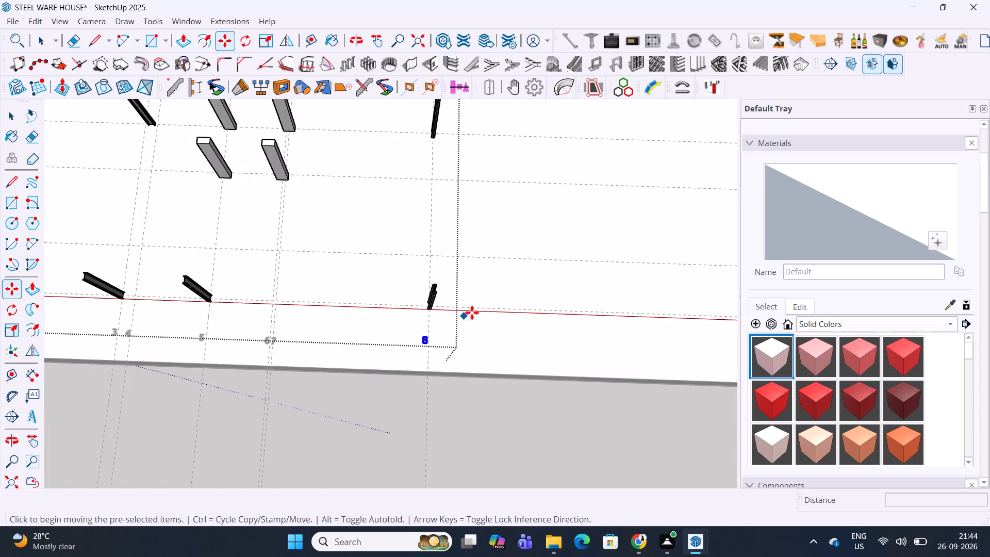
{"action": "scroll", "coordinate": [504, 260], "scroll_direction": "down", "scroll_amount": 5}
{"action": "middle_click_drag", "start_coordinate": [505, 256], "coordinate": [895, 331], "text": "shift"}
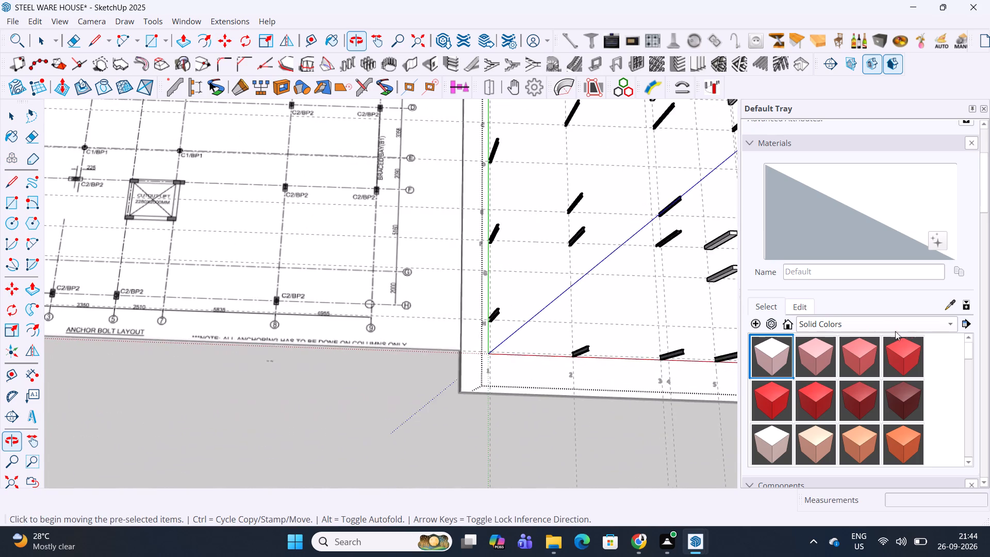
{"action": "scroll", "coordinate": [389, 325], "scroll_direction": "up", "scroll_amount": 6}
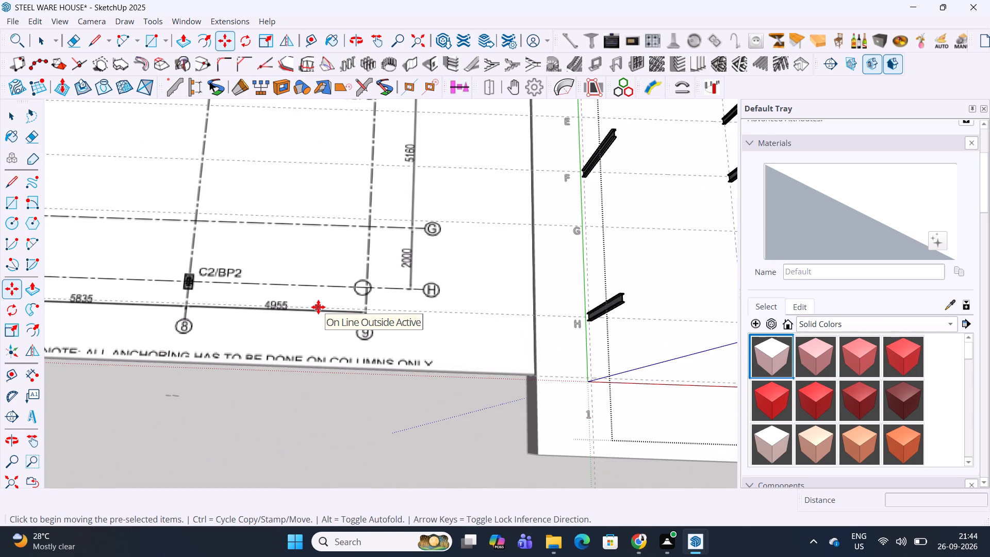
{"action": "scroll", "coordinate": [257, 312], "scroll_direction": "up", "scroll_amount": 5}
{"action": "scroll", "coordinate": [257, 312], "scroll_direction": "down", "scroll_amount": 20}
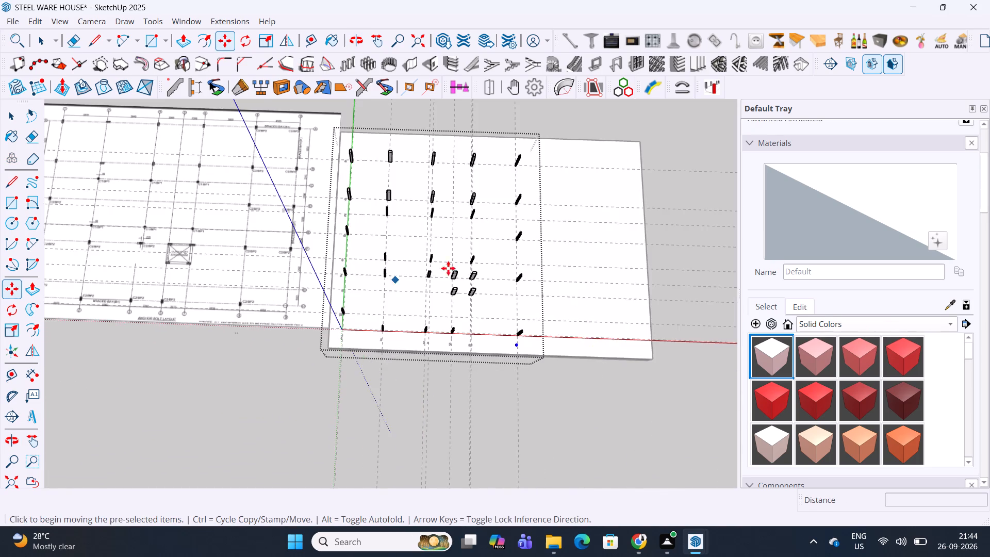
{"action": "middle_click_drag", "start_coordinate": [473, 264], "coordinate": [377, 273]}
{"action": "scroll", "coordinate": [441, 330], "scroll_direction": "up", "scroll_amount": 8}
{"action": "key", "text": "t"}
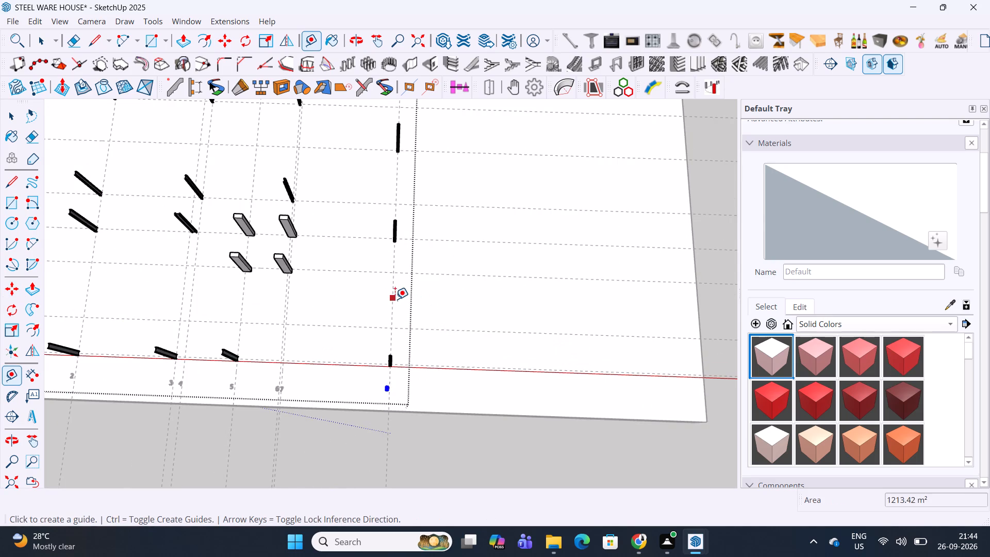
{"action": "left_click", "coordinate": [395, 299]}
{"action": "type", "text": "4955"}
{"action": "key", "text": "Return"}
Examine the anchor bolt layout image for the rows that have C2/BP2 columns on grid line 9.
{"action": "middle_click_drag", "start_coordinate": [460, 265], "coordinate": [828, 300]}
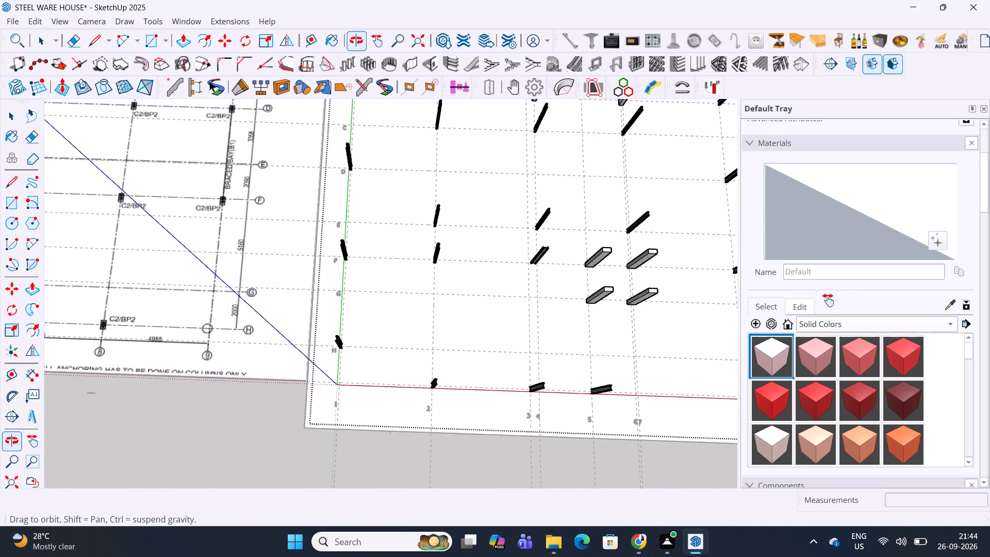
{"action": "middle_click_drag", "start_coordinate": [828, 300], "coordinate": [989, 336]}
{"action": "middle_click_drag", "start_coordinate": [444, 255], "coordinate": [452, 259], "text": "shift"}
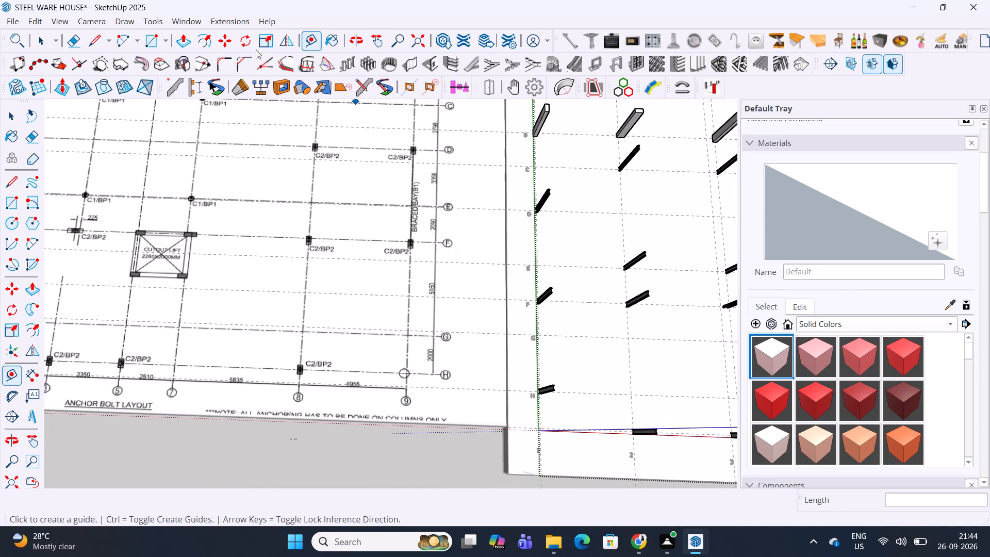
{"action": "scroll", "coordinate": [386, 385], "scroll_direction": "up", "scroll_amount": 1}
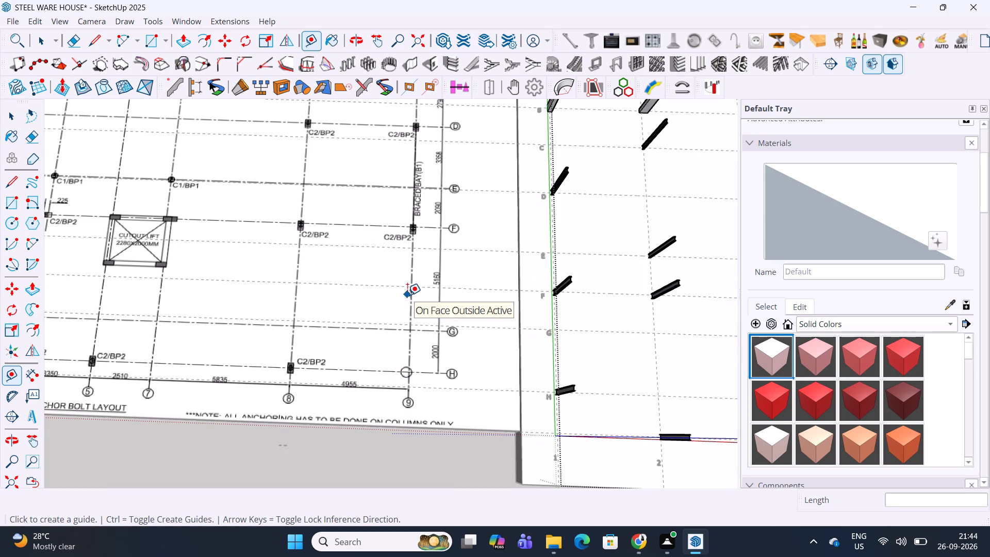
{"action": "scroll", "coordinate": [401, 280], "scroll_direction": "down", "scroll_amount": 2}
{"action": "middle_click_drag", "start_coordinate": [419, 235], "coordinate": [420, 350], "text": "shift"}
{"action": "scroll", "coordinate": [415, 361], "scroll_direction": "up", "scroll_amount": 4}
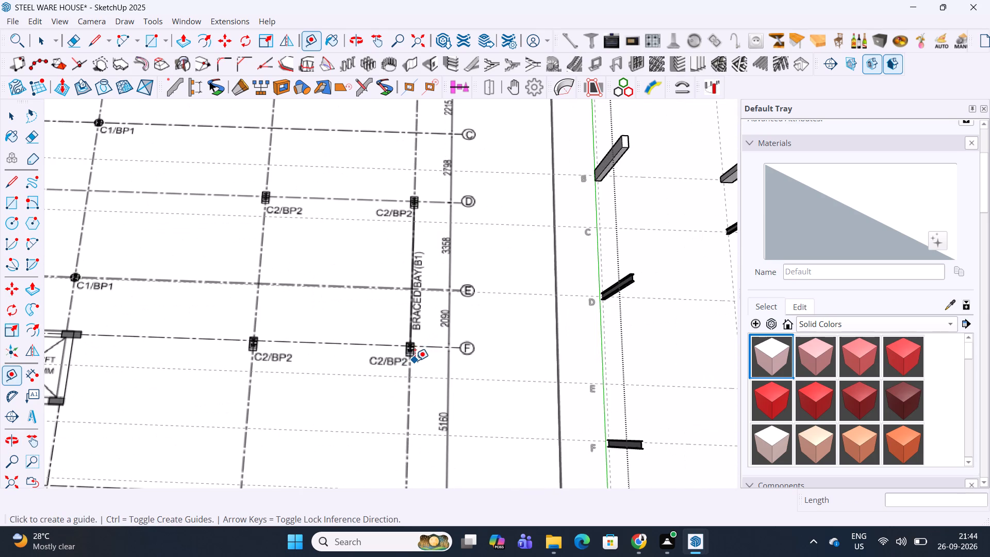
{"action": "scroll", "coordinate": [415, 361], "scroll_direction": "up", "scroll_amount": 6}
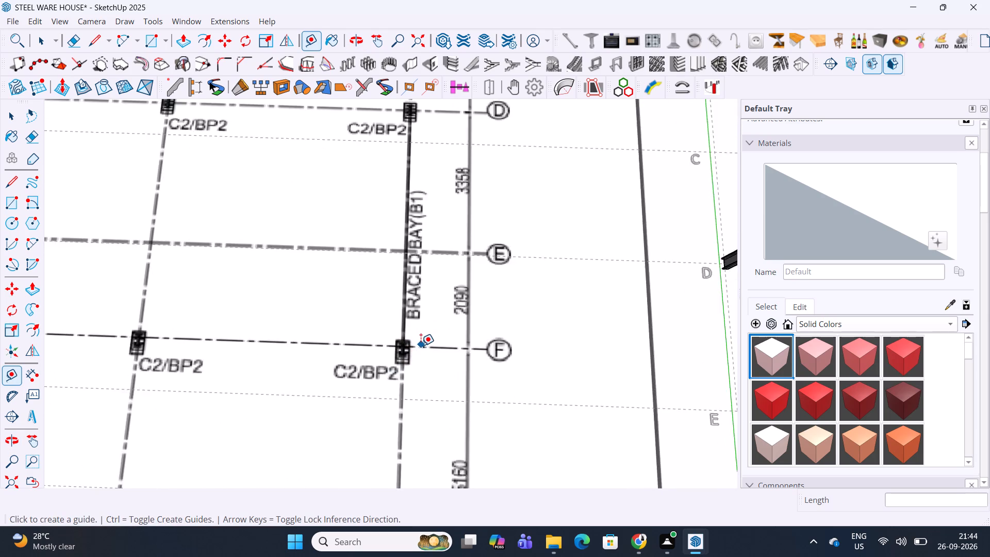
{"action": "scroll", "coordinate": [421, 346], "scroll_direction": "down", "scroll_amount": 5}
{"action": "middle_click_drag", "start_coordinate": [431, 238], "coordinate": [437, 405], "text": "shift"}
{"action": "scroll", "coordinate": [438, 301], "scroll_direction": "down", "scroll_amount": 3}
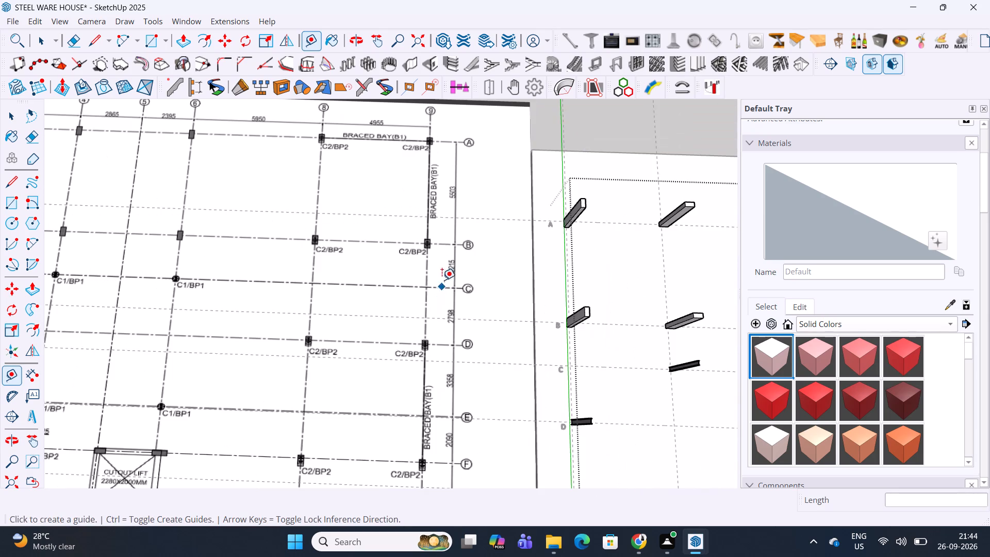
Copy the grid line 8 columns at rows A, B, D and F together by 4955 mm onto the grid line 9 guide.
{"action": "middle_click_drag", "start_coordinate": [447, 243], "coordinate": [351, 184], "text": "shift"}
{"action": "scroll", "coordinate": [351, 184], "scroll_direction": "down", "scroll_amount": 6}
{"action": "middle_click_drag", "start_coordinate": [524, 258], "coordinate": [202, 228]}
{"action": "middle_click_drag", "start_coordinate": [329, 268], "coordinate": [344, 270]}
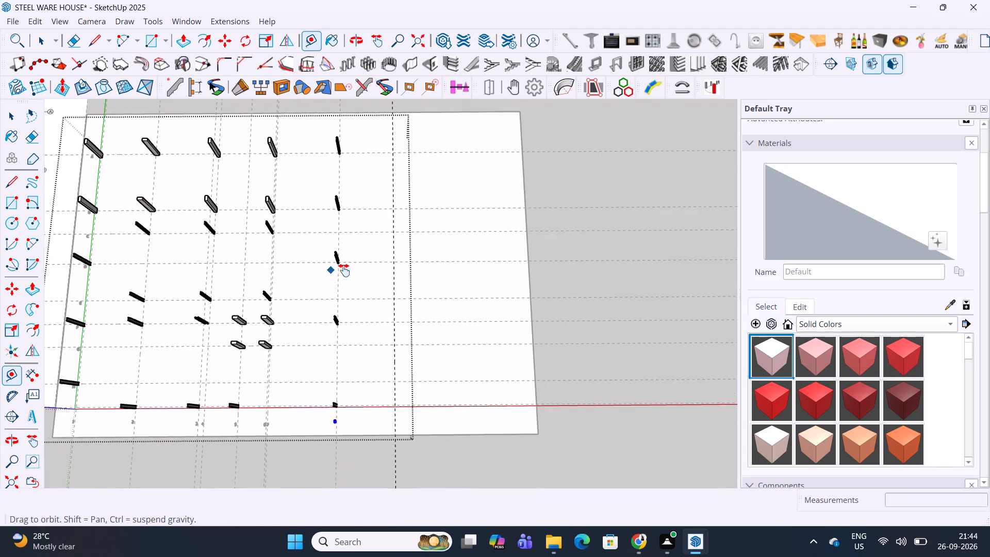
{"action": "middle_click_drag", "start_coordinate": [344, 270], "coordinate": [379, 273]}
{"action": "key", "text": "space"}
{"action": "left_click", "coordinate": [375, 325]}
{"action": "left_click_drag", "start_coordinate": [386, 117], "coordinate": [366, 345]}
{"action": "scroll", "coordinate": [376, 340], "scroll_direction": "up", "scroll_amount": 10}
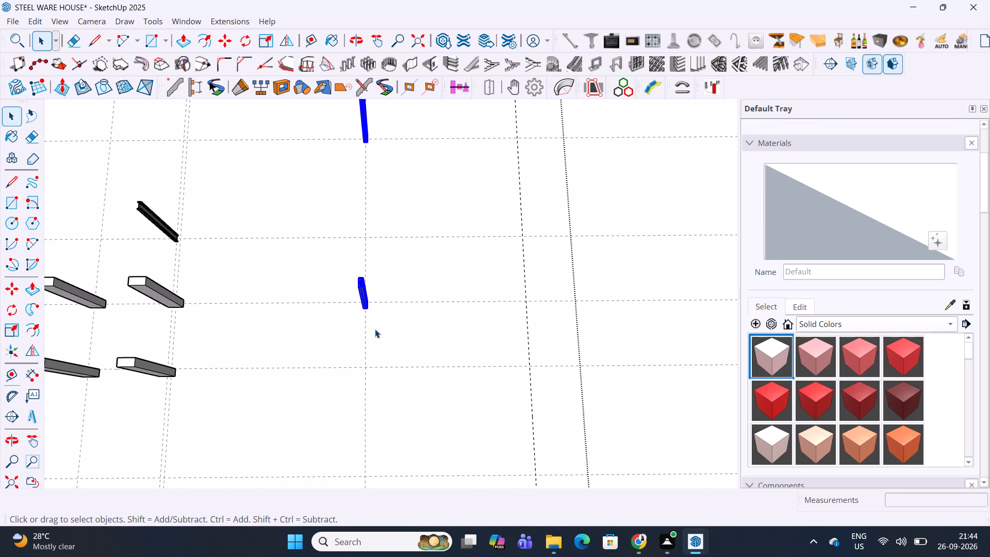
{"action": "key", "text": "m"}
{"action": "left_click", "coordinate": [365, 330]}
{"action": "scroll", "coordinate": [549, 325], "scroll_direction": "up", "scroll_amount": 4}
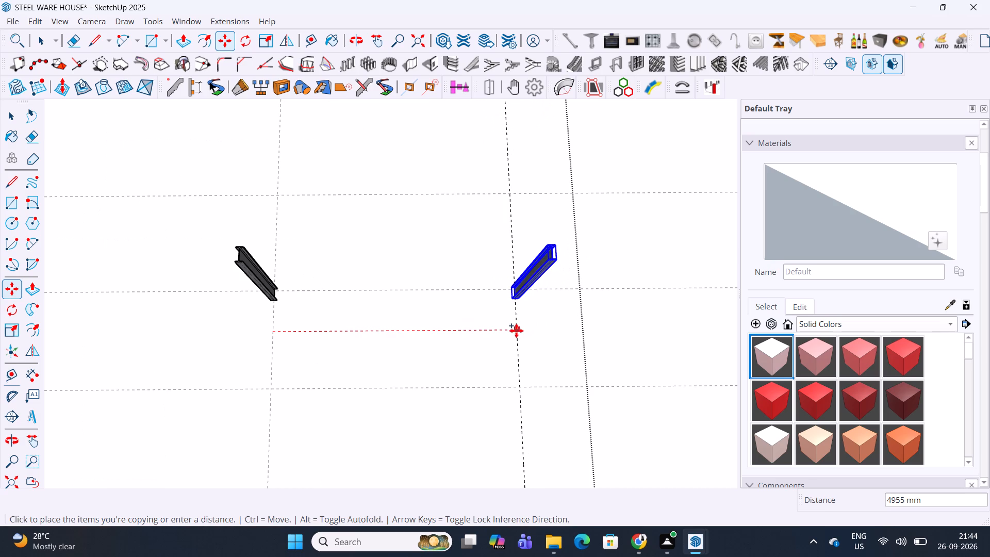
{"action": "left_click", "coordinate": [516, 331]}
{"action": "key", "text": "space"}
{"action": "scroll", "coordinate": [412, 285], "scroll_direction": "down", "scroll_amount": 12}
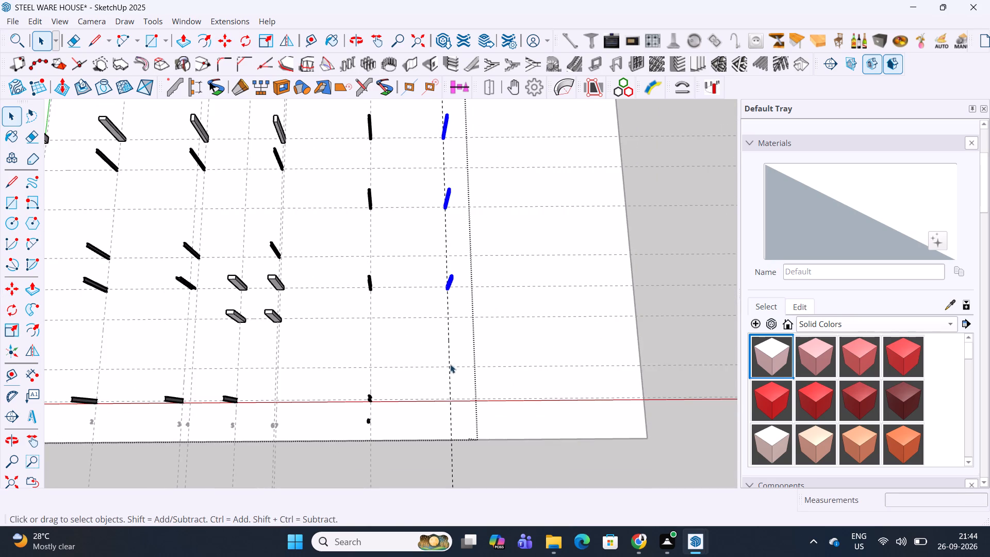
Delete the grid line 9 guide from inside the group containing the columns.
{"action": "key", "text": "Escape"}
{"action": "left_click", "coordinate": [450, 375]}
{"action": "double_click", "coordinate": [450, 375]}
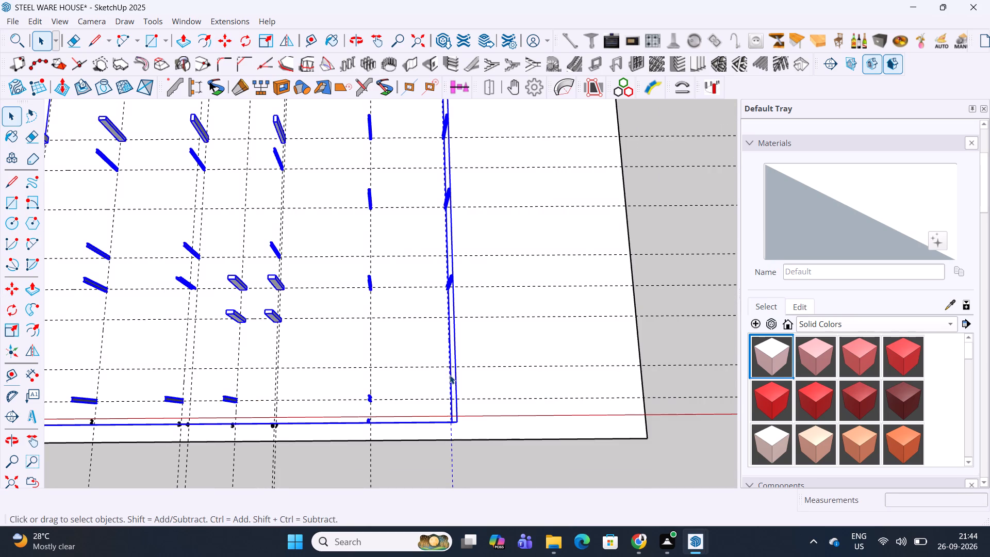
{"action": "left_click_drag", "start_coordinate": [457, 374], "coordinate": [445, 379]}
{"action": "key", "text": "Delete"}
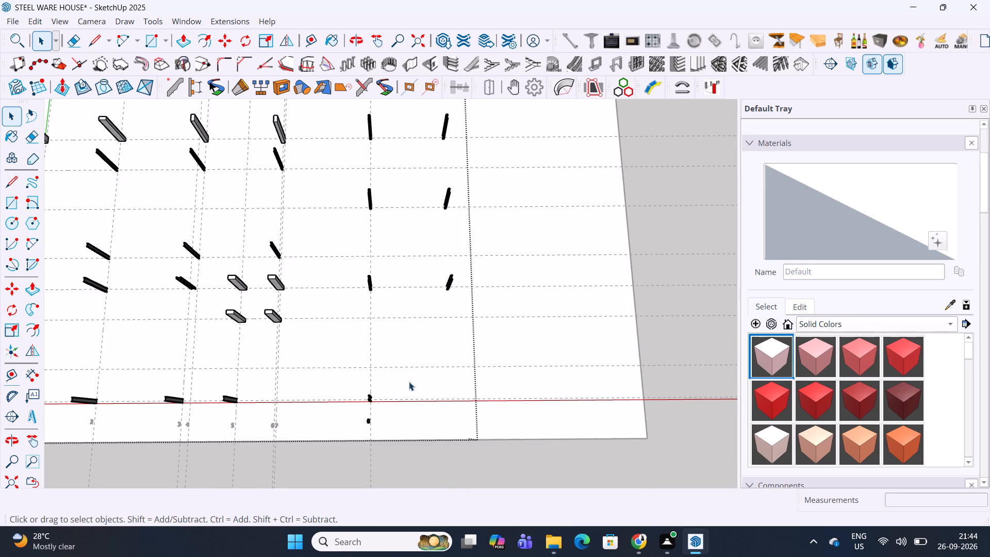
Exit the group and create the grid line 9 guide outside it, offset 4955 mm from grid line 8.
{"action": "middle_click_drag", "start_coordinate": [364, 274], "coordinate": [453, 190]}
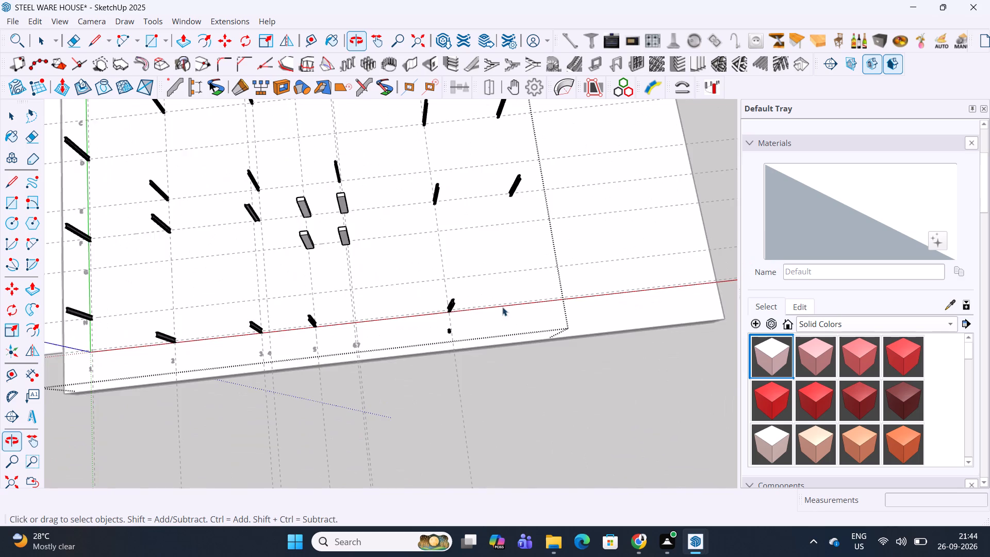
{"action": "scroll", "coordinate": [504, 308], "scroll_direction": "up", "scroll_amount": 5}
{"action": "middle_click_drag", "start_coordinate": [521, 292], "coordinate": [421, 158]}
{"action": "scroll", "coordinate": [409, 159], "scroll_direction": "up", "scroll_amount": 1}
{"action": "key", "text": "Escape"}
{"action": "scroll", "coordinate": [444, 296], "scroll_direction": "up", "scroll_amount": 4}
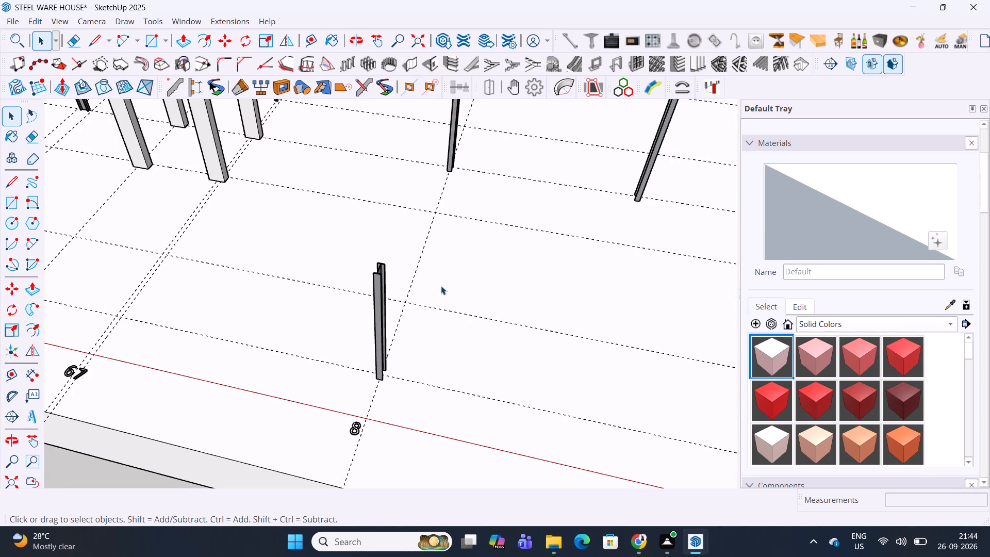
{"action": "key", "text": "t"}
{"action": "left_click", "coordinate": [419, 262]}
{"action": "type", "text": "4955"}
{"action": "key", "text": "Return"}
{"action": "scroll", "coordinate": [506, 268], "scroll_direction": "down", "scroll_amount": 20}
{"action": "scroll", "coordinate": [506, 268], "scroll_direction": "down", "scroll_amount": 1}
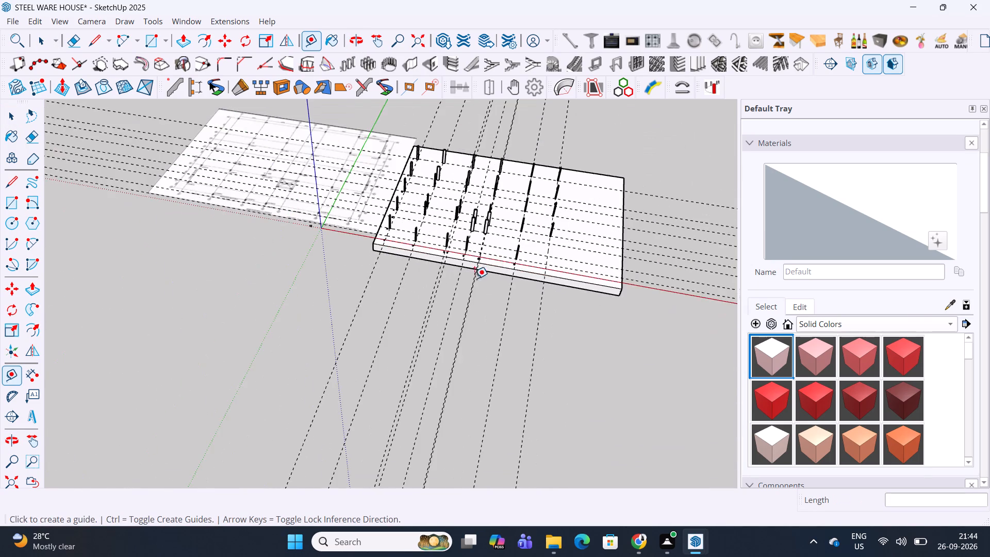
{"action": "middle_click_drag", "start_coordinate": [466, 271], "coordinate": [488, 386], "text": "shift"}
{"action": "middle_click_drag", "start_coordinate": [497, 375], "coordinate": [572, 344]}
{"action": "left_click", "coordinate": [594, 187]}
{"action": "key", "text": "Escape"}
{"action": "key", "text": "space"}
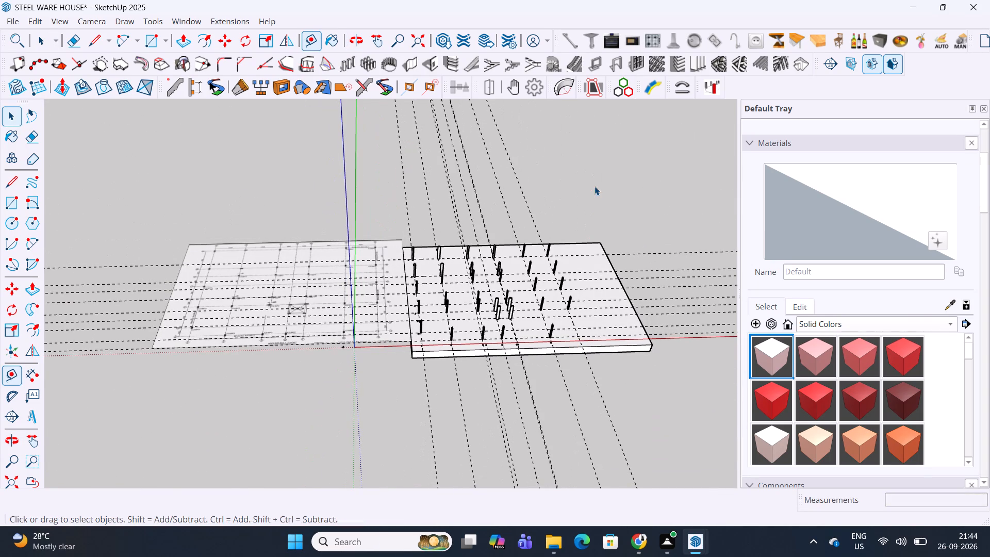
{"action": "left_click", "coordinate": [595, 186]}
Review the placed columns against the layout image and save the model.
{"action": "scroll", "coordinate": [530, 307], "scroll_direction": "up", "scroll_amount": 10}
{"action": "middle_click_drag", "start_coordinate": [523, 305], "coordinate": [504, 181]}
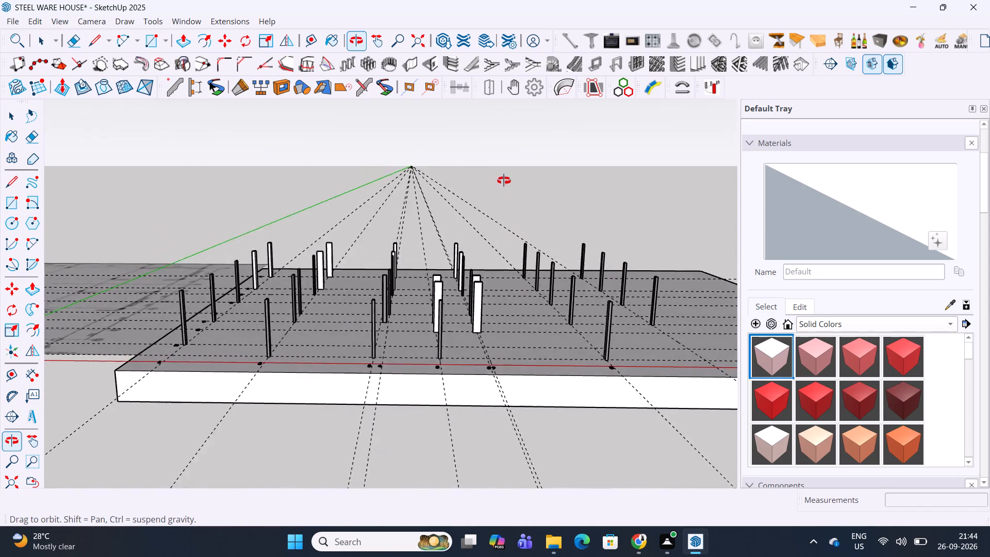
{"action": "middle_click_drag", "start_coordinate": [504, 181], "coordinate": [349, 385]}
{"action": "middle_click_drag", "start_coordinate": [333, 277], "coordinate": [751, 456], "text": "shift"}
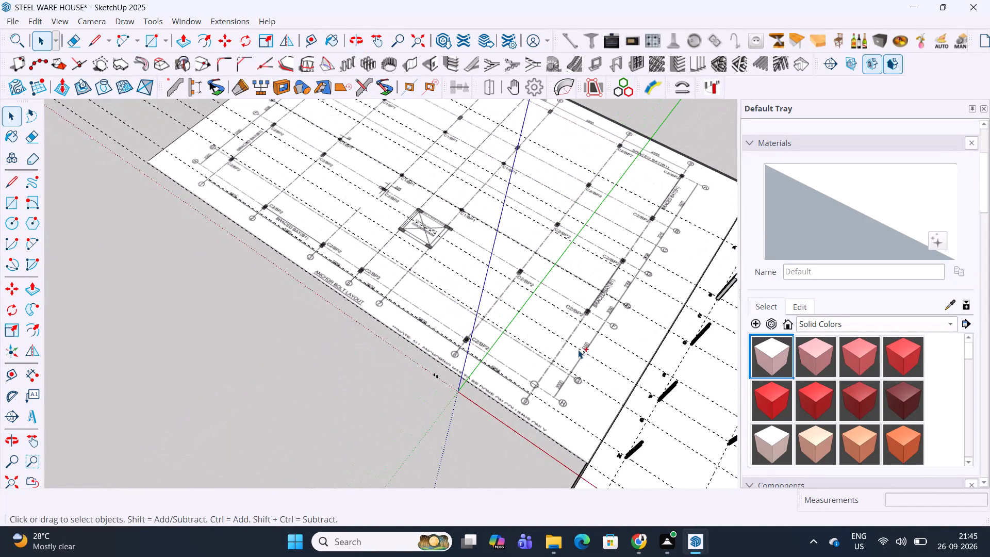
{"action": "key", "text": "ctrl+s"}
Switch to the framing PDF in Chrome and look through the anchor bolt layout, grid sections and 3D frame view.
{"action": "left_click", "coordinate": [636, 537]}
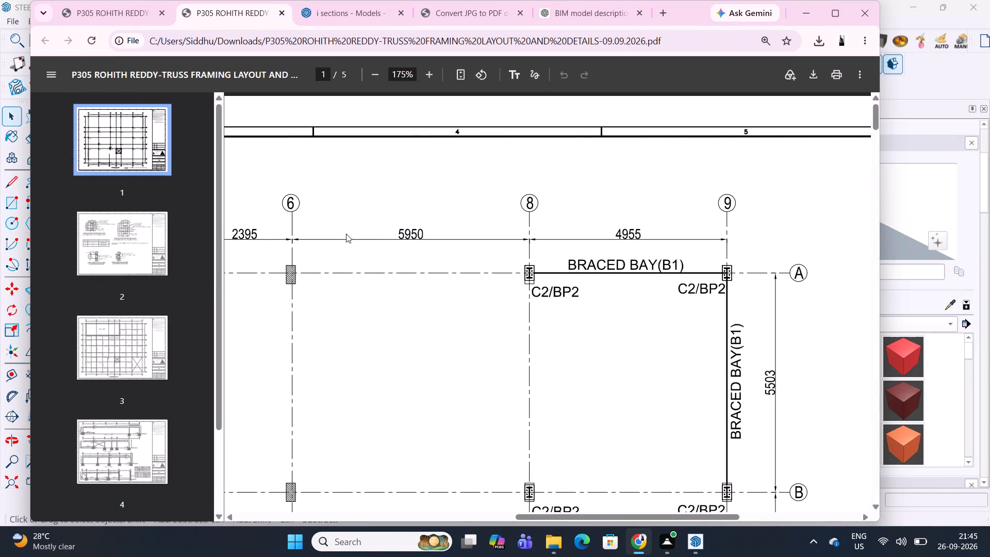
{"action": "triple_click", "coordinate": [382, 75]}
{"action": "double_click", "coordinate": [382, 75]}
{"action": "left_click", "coordinate": [382, 75]}
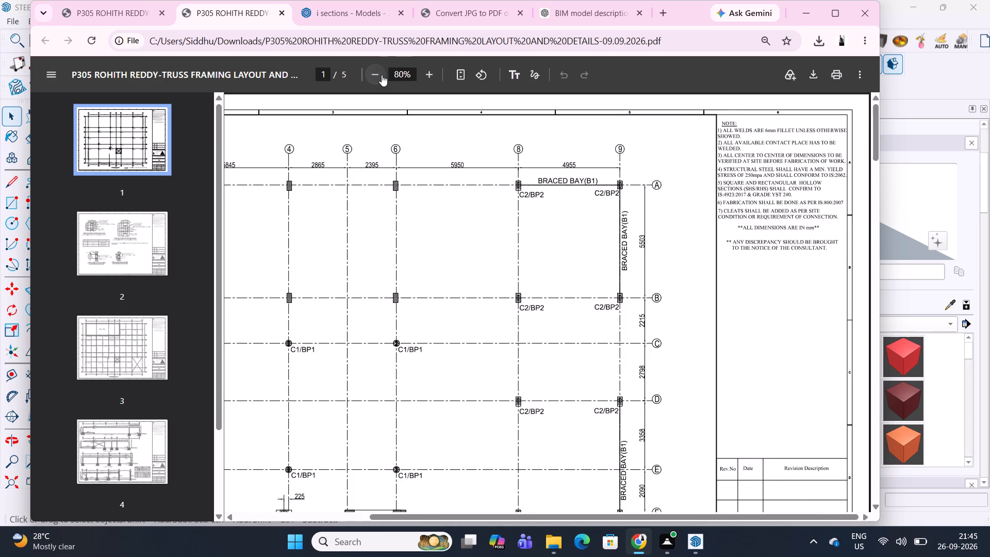
{"action": "left_click_drag", "start_coordinate": [407, 515], "coordinate": [354, 504]}
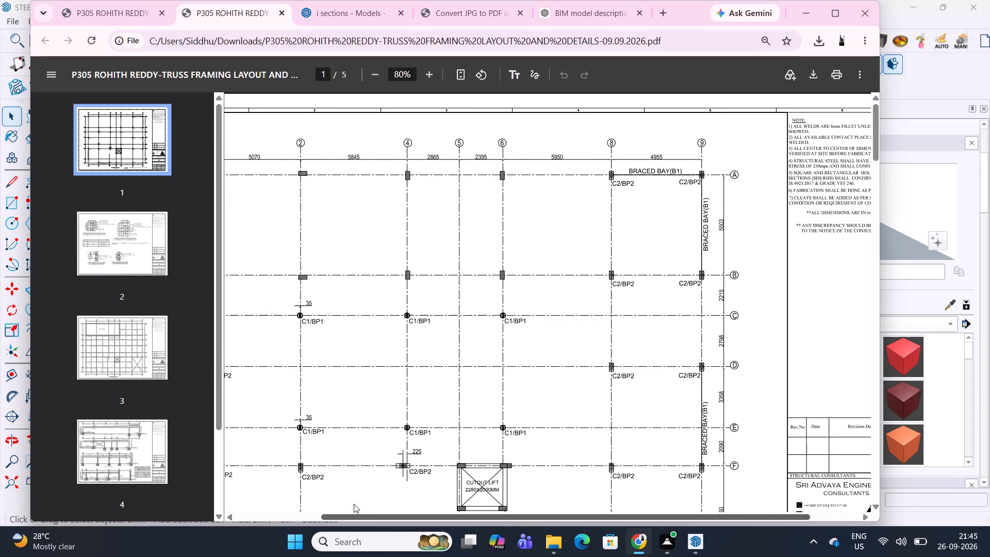
{"action": "left_click_drag", "start_coordinate": [354, 504], "coordinate": [288, 474]}
{"action": "scroll", "coordinate": [532, 308], "scroll_direction": "down", "scroll_amount": 5}
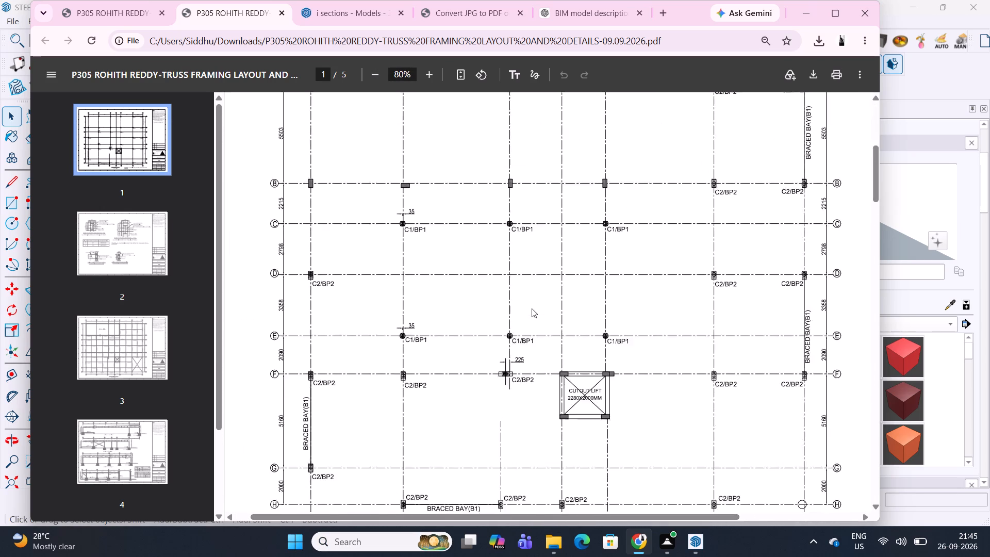
{"action": "scroll", "coordinate": [532, 308], "scroll_direction": "down", "scroll_amount": 16}
{"action": "scroll", "coordinate": [532, 308], "scroll_direction": "down", "scroll_amount": 17}
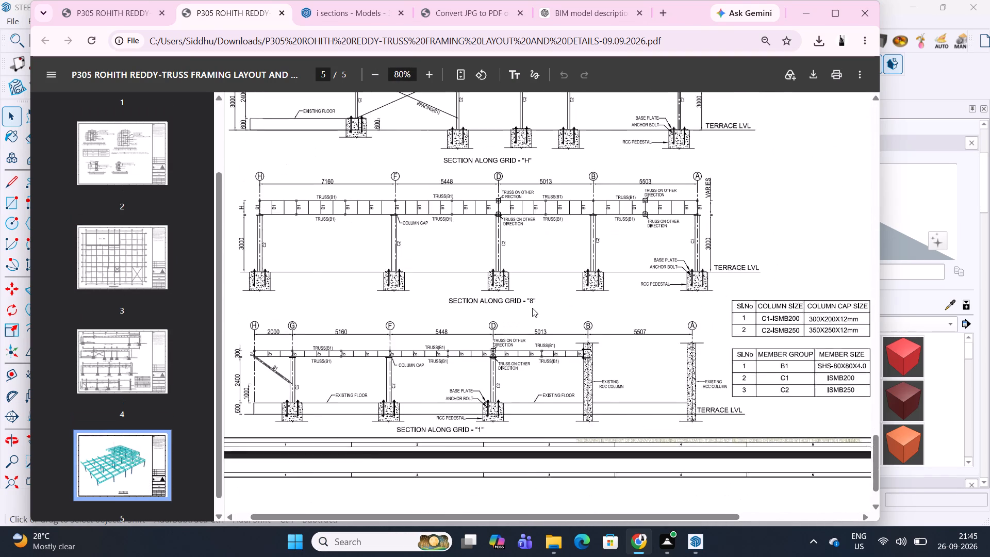
{"action": "scroll", "coordinate": [532, 308], "scroll_direction": "down", "scroll_amount": 1}
{"action": "scroll", "coordinate": [532, 308], "scroll_direction": "up", "scroll_amount": 1}
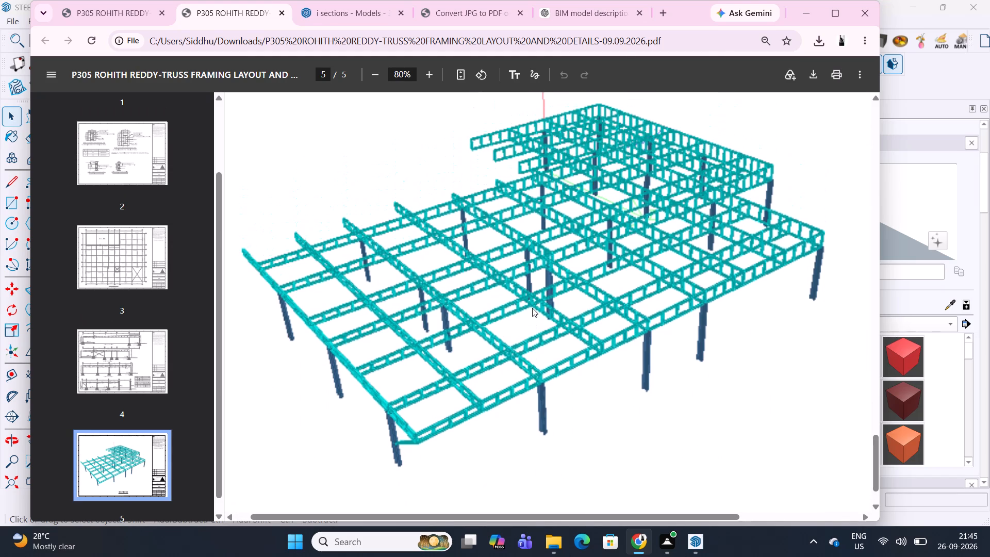
{"action": "scroll", "coordinate": [532, 308], "scroll_direction": "up", "scroll_amount": 1}
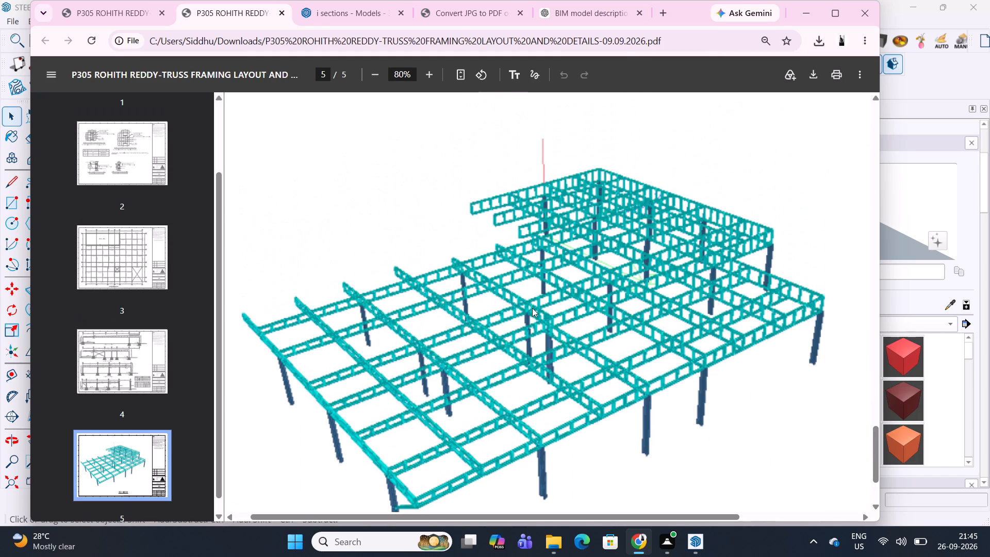
{"action": "scroll", "coordinate": [533, 310], "scroll_direction": "down", "scroll_amount": 1}
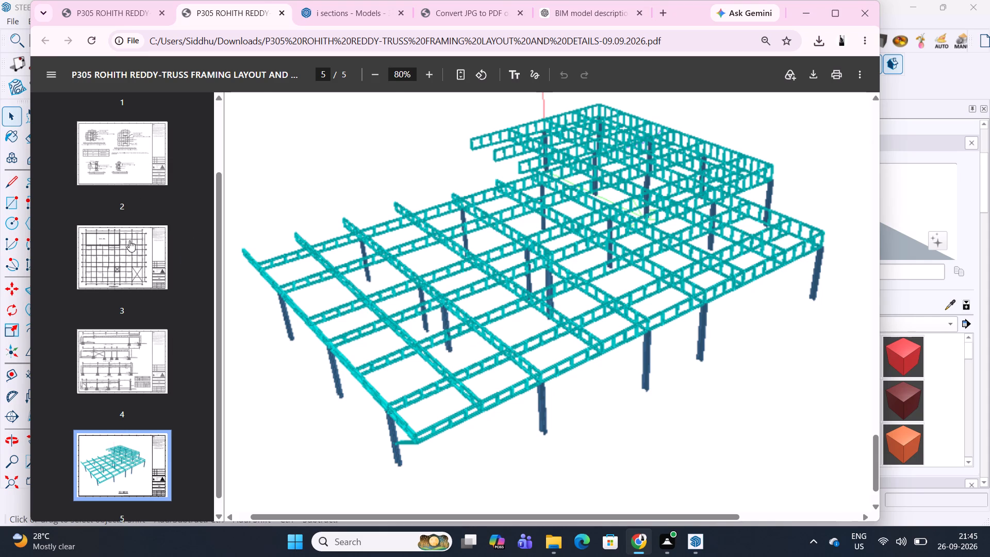
Examine the truss framing layout on page 3 against the 3D frame view and the anchor bolt layout.
{"action": "left_click", "coordinate": [132, 262]}
{"action": "scroll", "coordinate": [663, 257], "scroll_direction": "down", "scroll_amount": 4}
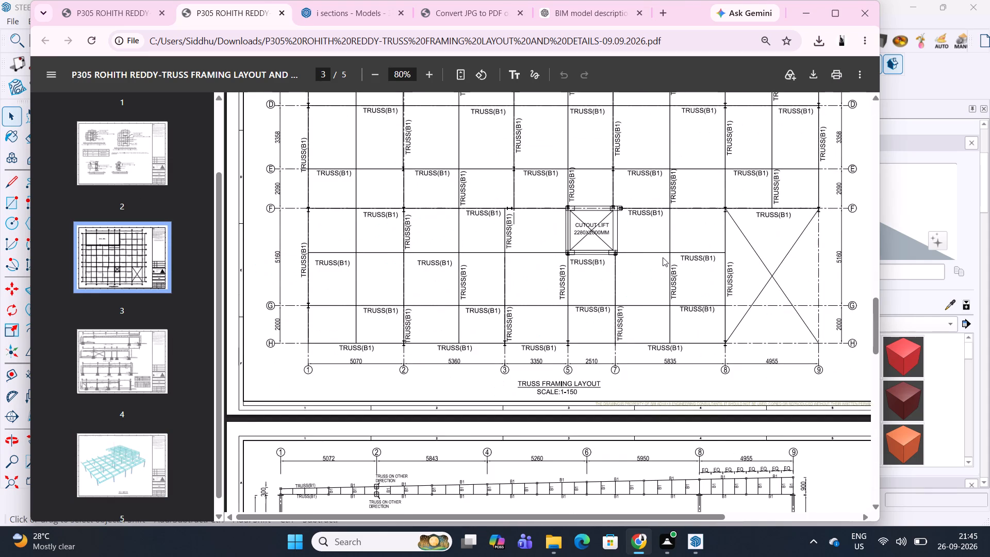
{"action": "scroll", "coordinate": [663, 257], "scroll_direction": "up", "scroll_amount": 1}
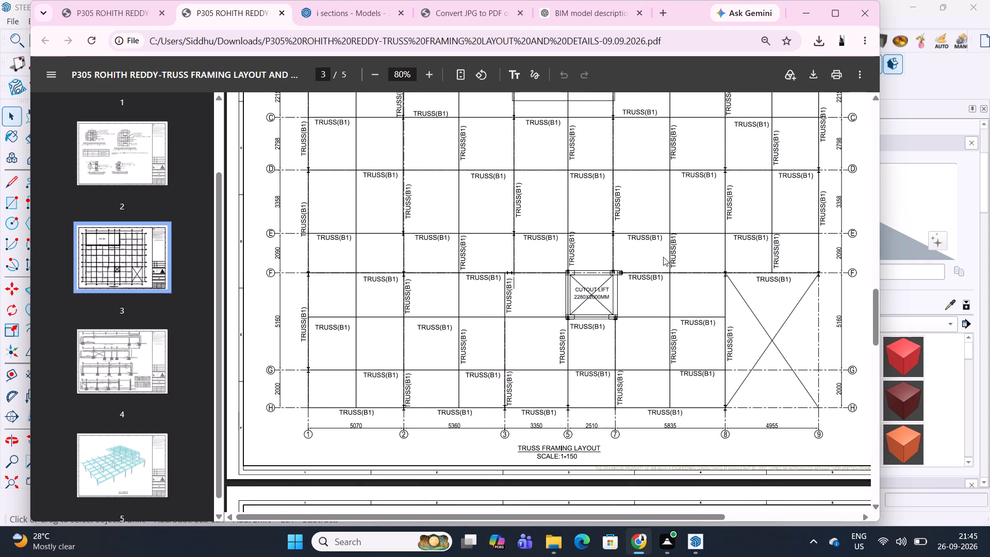
{"action": "scroll", "coordinate": [664, 257], "scroll_direction": "up", "scroll_amount": 2}
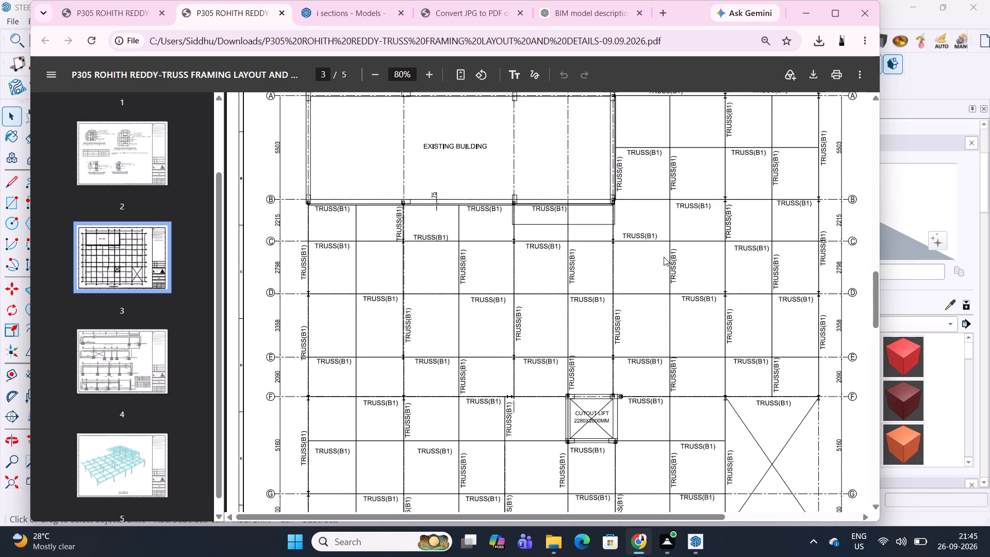
{"action": "scroll", "coordinate": [664, 257], "scroll_direction": "up", "scroll_amount": 1}
{"action": "scroll", "coordinate": [664, 257], "scroll_direction": "down", "scroll_amount": 2}
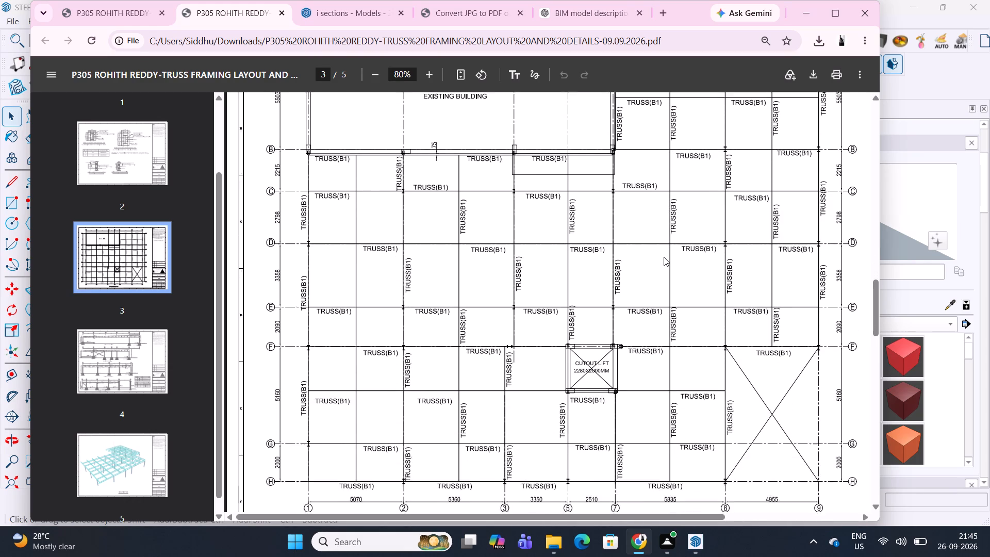
{"action": "scroll", "coordinate": [664, 257], "scroll_direction": "down", "scroll_amount": 1}
{"action": "left_click", "coordinate": [117, 467]}
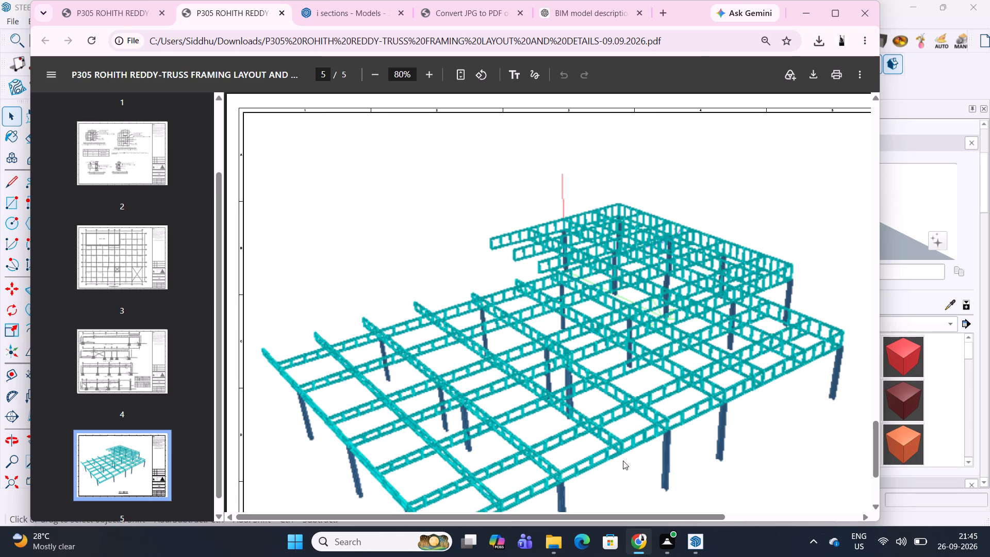
{"action": "scroll", "coordinate": [163, 244], "scroll_direction": "up", "scroll_amount": 5}
{"action": "left_click", "coordinate": [113, 142]}
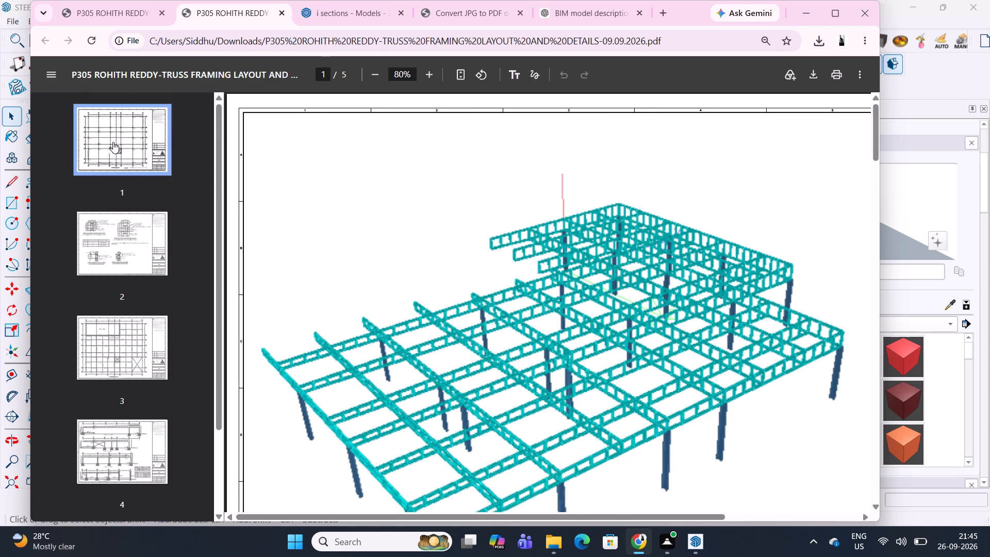
{"action": "scroll", "coordinate": [590, 296], "scroll_direction": "down", "scroll_amount": 3}
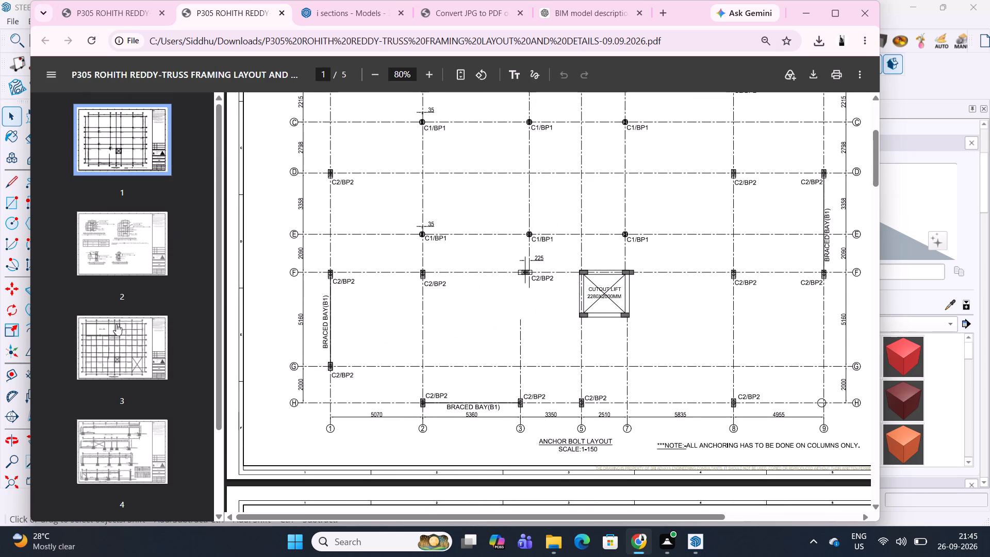
{"action": "left_click", "coordinate": [117, 381]}
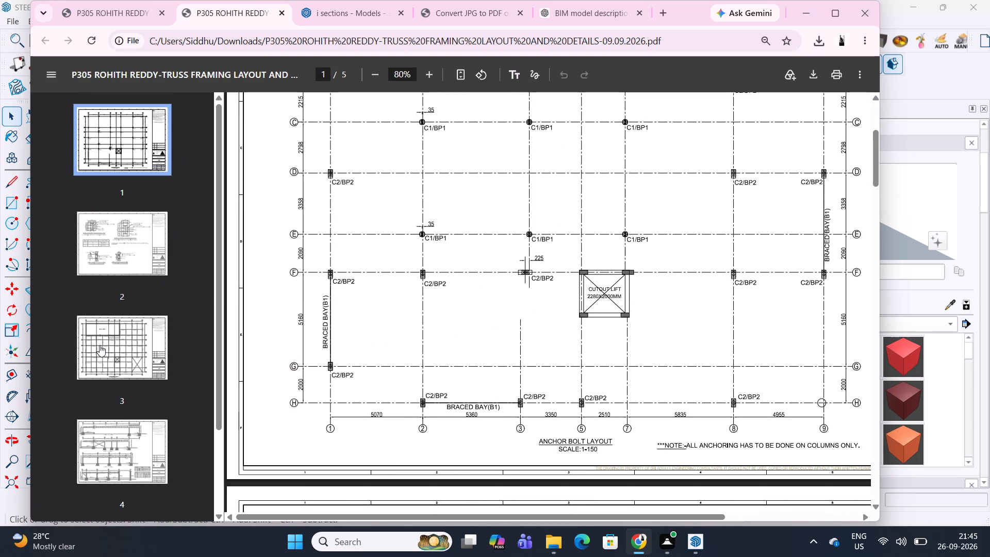
{"action": "left_click", "coordinate": [100, 345]}
{"action": "scroll", "coordinate": [481, 315], "scroll_direction": "down", "scroll_amount": 4}
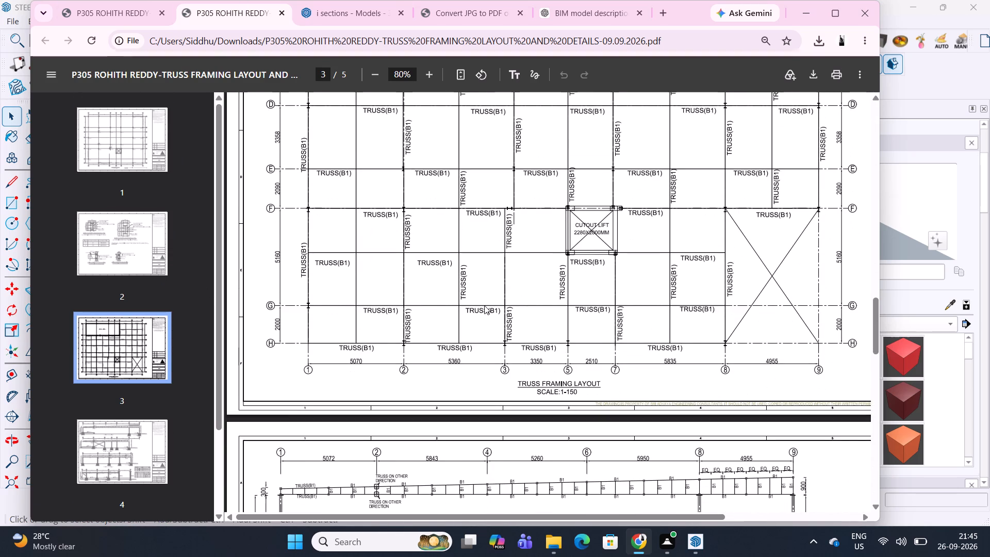
{"action": "scroll", "coordinate": [665, 301], "scroll_direction": "up", "scroll_amount": 1}
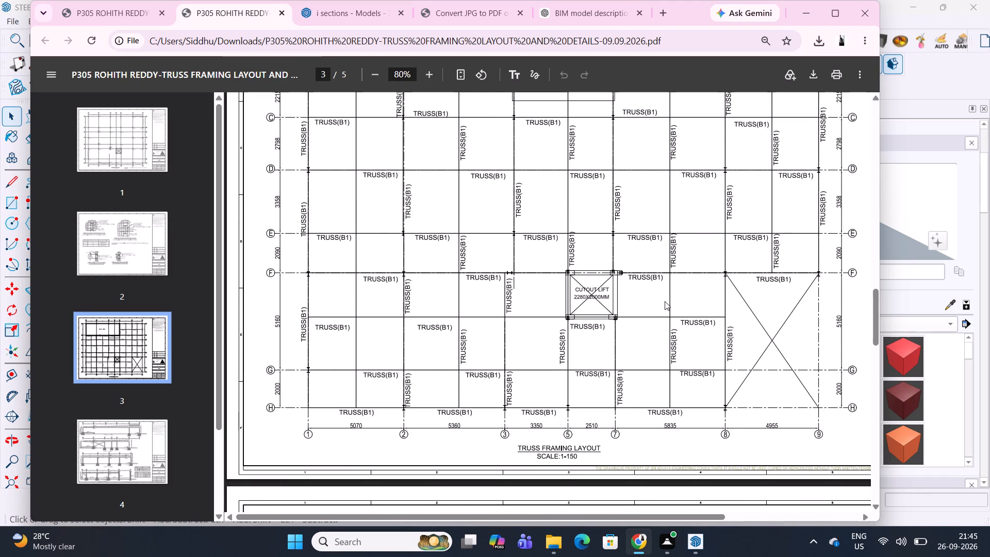
{"action": "scroll", "coordinate": [665, 301], "scroll_direction": "up", "scroll_amount": 2}
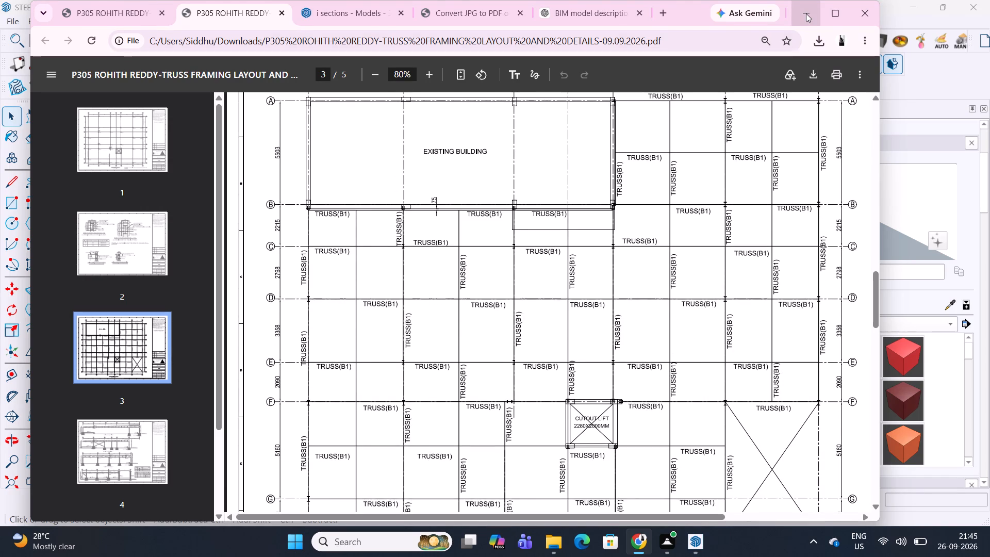
Return to SketchUp and place a filled 3D text label "9", 254 mm high and extruded 25 mm, beside the grid line 9 guide.
{"action": "left_click", "coordinate": [806, 13]}
{"action": "scroll", "coordinate": [420, 282], "scroll_direction": "down", "scroll_amount": 10}
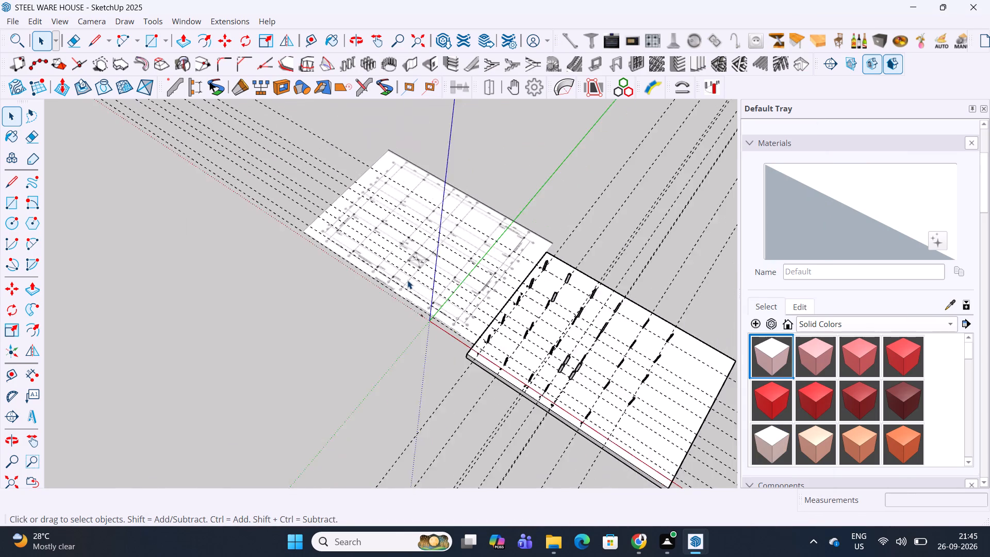
{"action": "scroll", "coordinate": [407, 280], "scroll_direction": "down", "scroll_amount": 2}
{"action": "middle_click_drag", "start_coordinate": [514, 308], "coordinate": [424, 288]}
{"action": "middle_click_drag", "start_coordinate": [415, 316], "coordinate": [515, 178]}
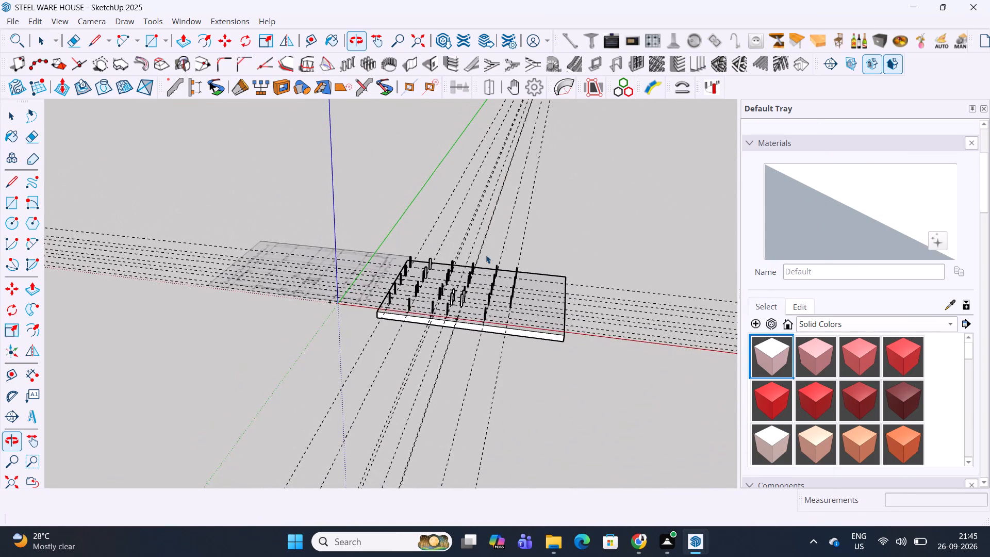
{"action": "scroll", "coordinate": [482, 275], "scroll_direction": "up", "scroll_amount": 9}
{"action": "middle_click_drag", "start_coordinate": [485, 313], "coordinate": [544, 260]}
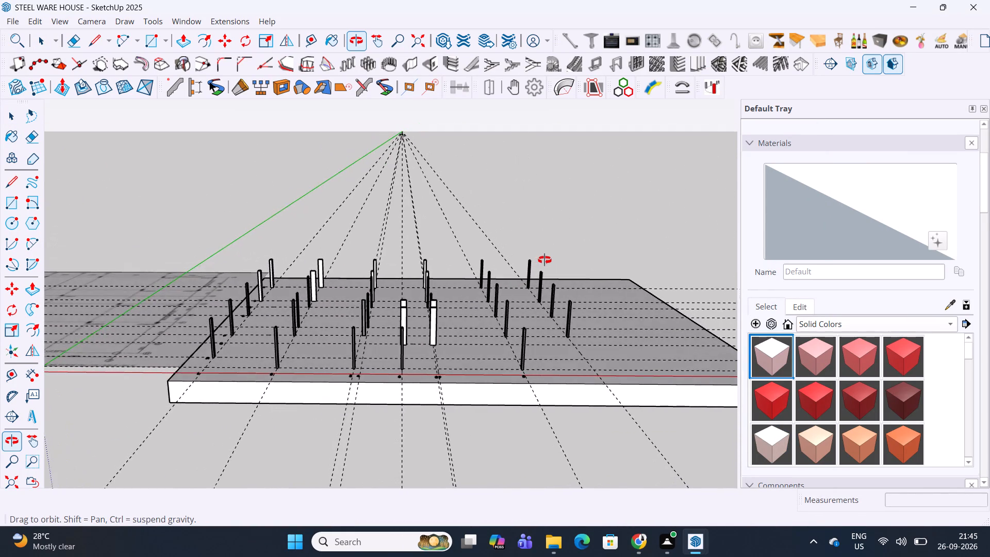
{"action": "middle_click_drag", "start_coordinate": [544, 260], "coordinate": [499, 404]}
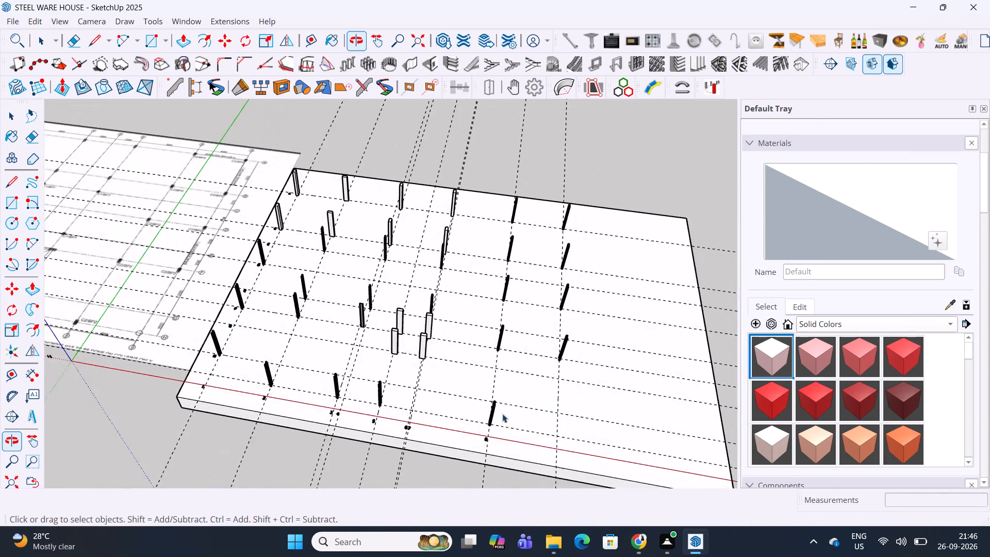
{"action": "scroll", "coordinate": [505, 437], "scroll_direction": "up", "scroll_amount": 6}
{"action": "left_click", "coordinate": [32, 413]}
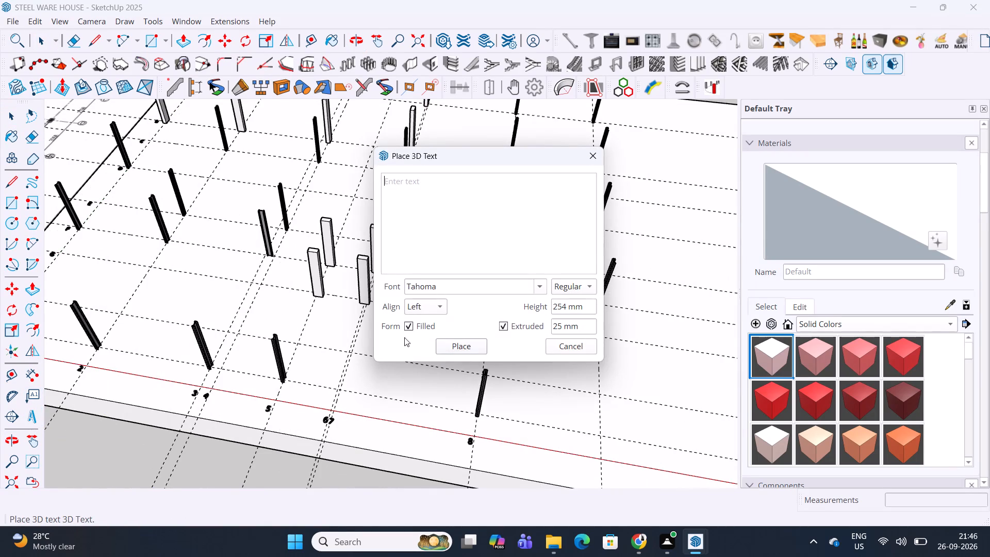
{"action": "key", "text": "9"}
{"action": "left_click", "coordinate": [459, 350]}
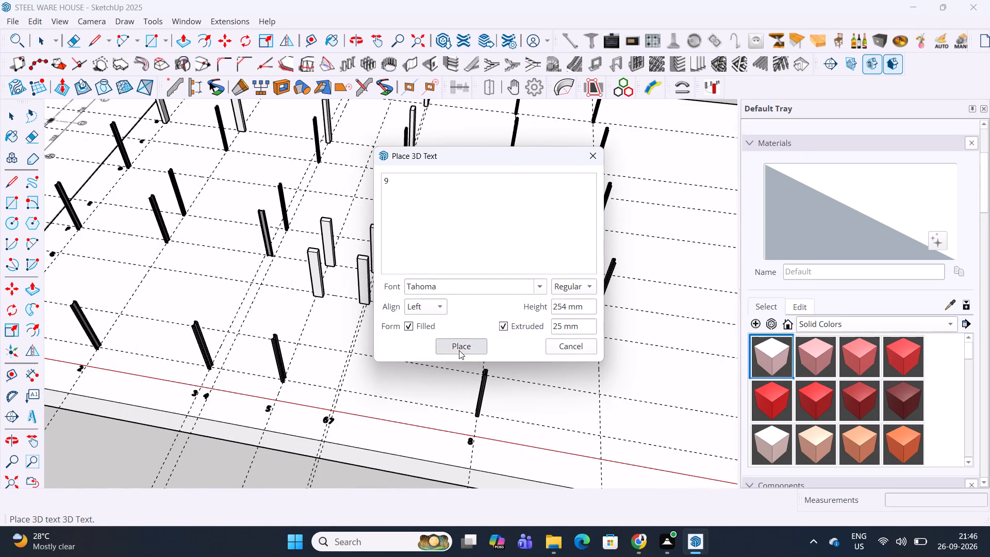
{"action": "scroll", "coordinate": [602, 477], "scroll_direction": "up", "scroll_amount": 10}
{"action": "left_click", "coordinate": [589, 455]}
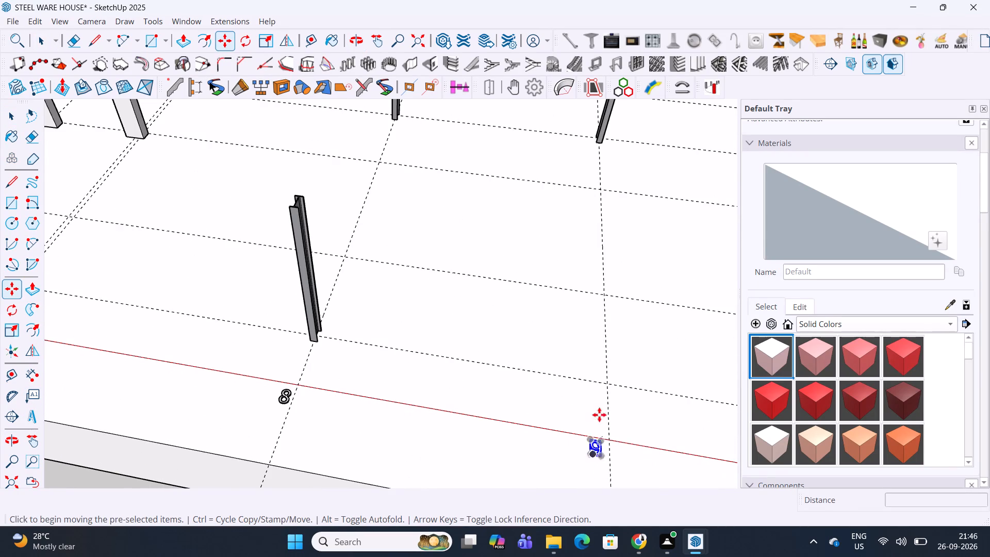
{"action": "scroll", "coordinate": [606, 364], "scroll_direction": "down", "scroll_amount": 6}
{"action": "middle_click_drag", "start_coordinate": [573, 333], "coordinate": [612, 281]}
{"action": "key", "text": "space"}
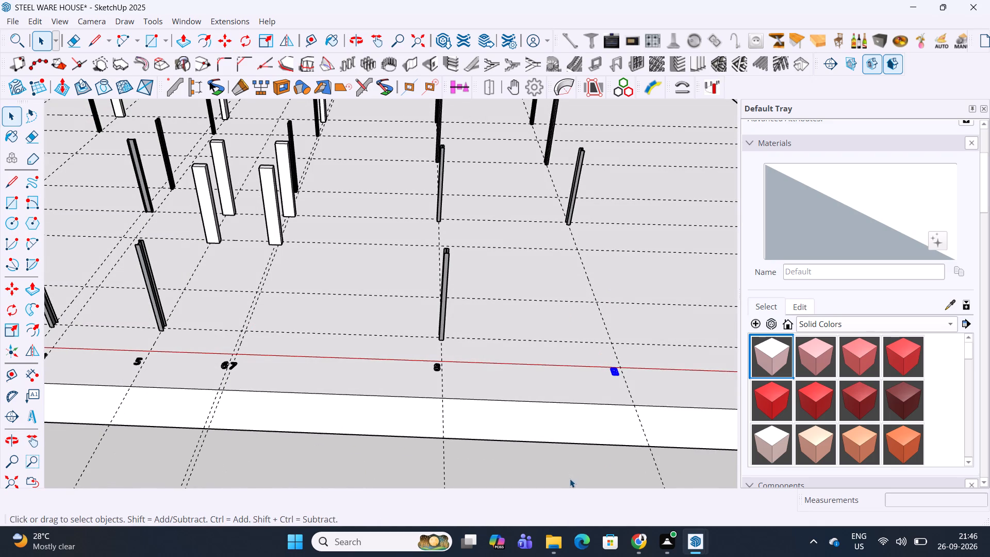
{"action": "left_click", "coordinate": [572, 472]}
{"action": "scroll", "coordinate": [591, 314], "scroll_direction": "down", "scroll_amount": 6}
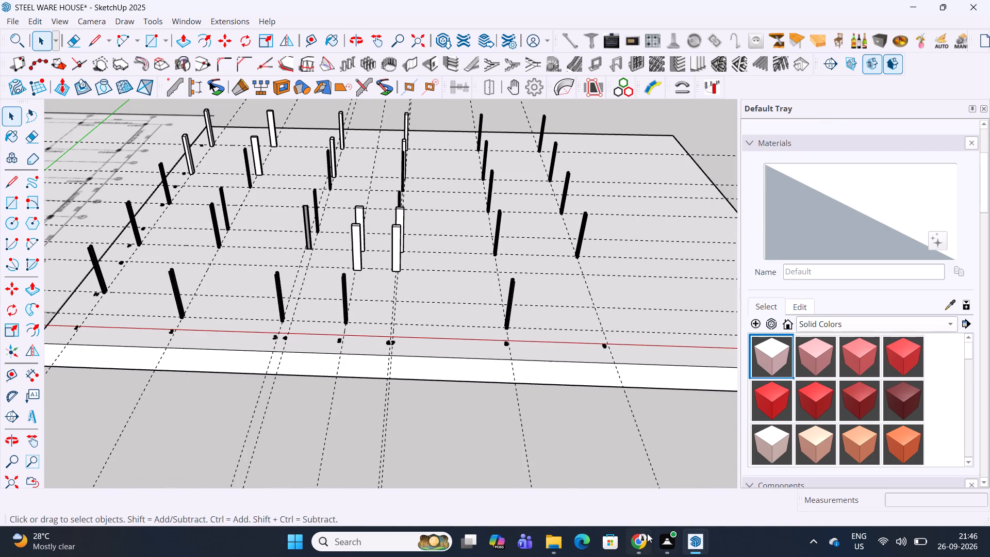
Switch to the framing PDF in Chrome and study the page 4 sections along grids D, H, 8 and 1 alongside the truss framing layout.
{"action": "left_click", "coordinate": [647, 534]}
{"action": "scroll", "coordinate": [120, 396], "scroll_direction": "down", "scroll_amount": 3}
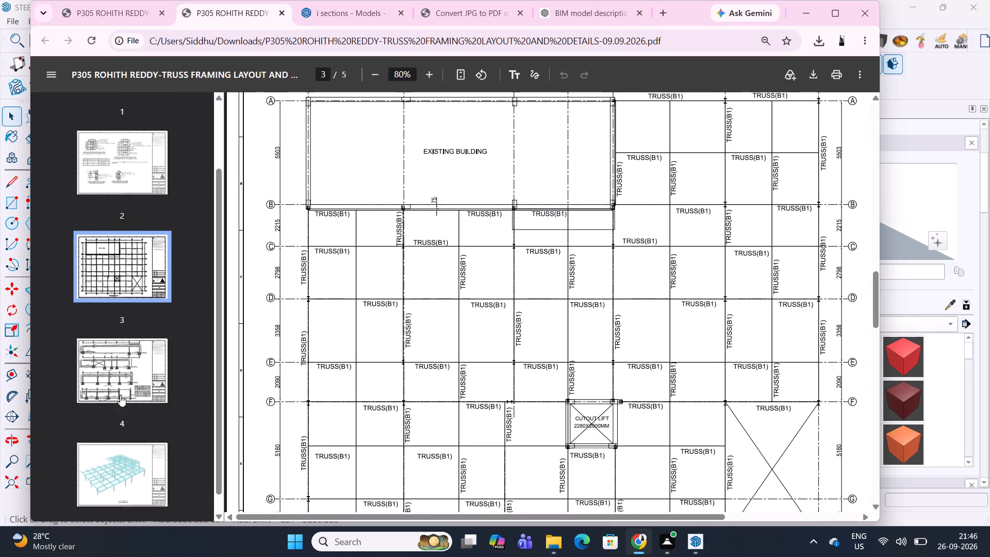
{"action": "left_click", "coordinate": [120, 350]}
{"action": "scroll", "coordinate": [496, 343], "scroll_direction": "down", "scroll_amount": 2}
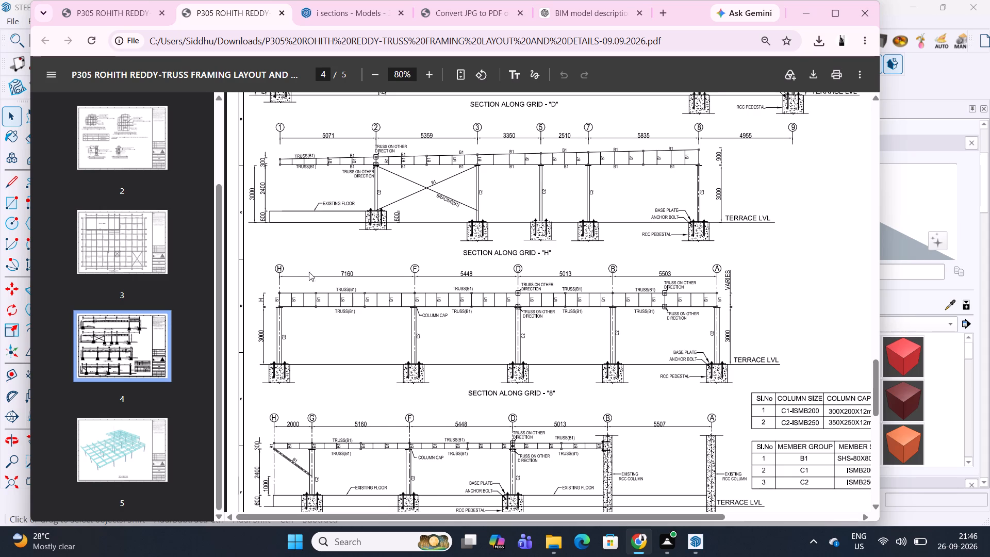
{"action": "scroll", "coordinate": [120, 251], "scroll_direction": "up", "scroll_amount": 1}
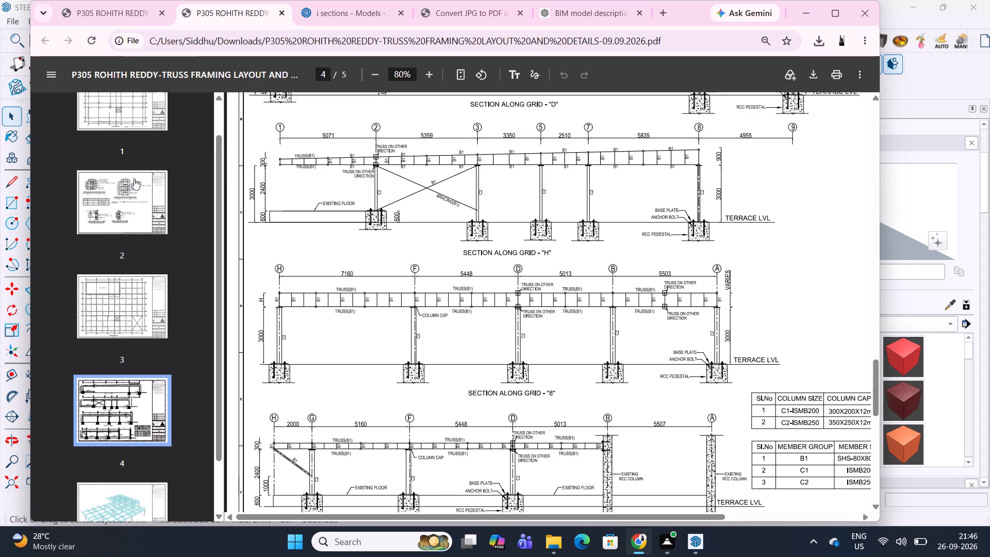
{"action": "left_click", "coordinate": [131, 303]}
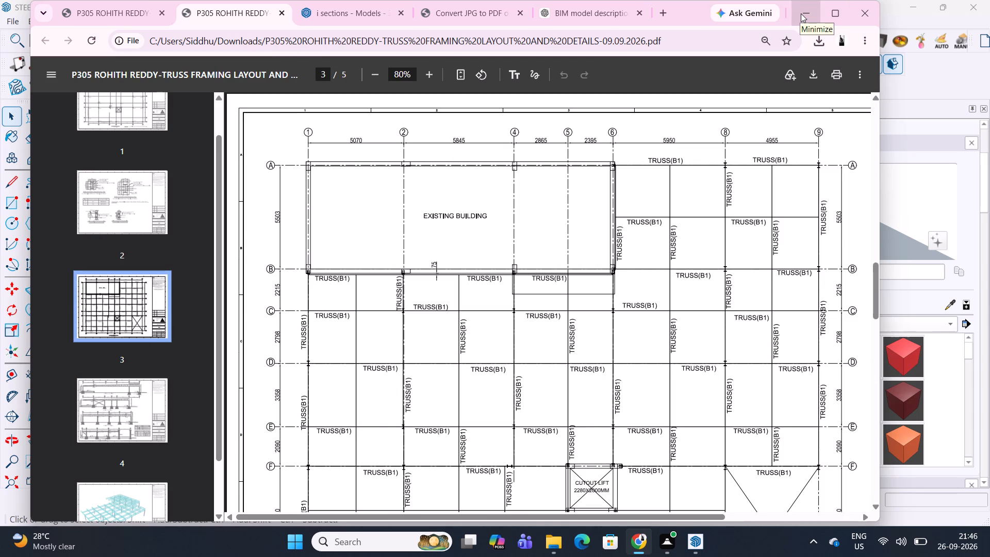
{"action": "left_click", "coordinate": [143, 397]}
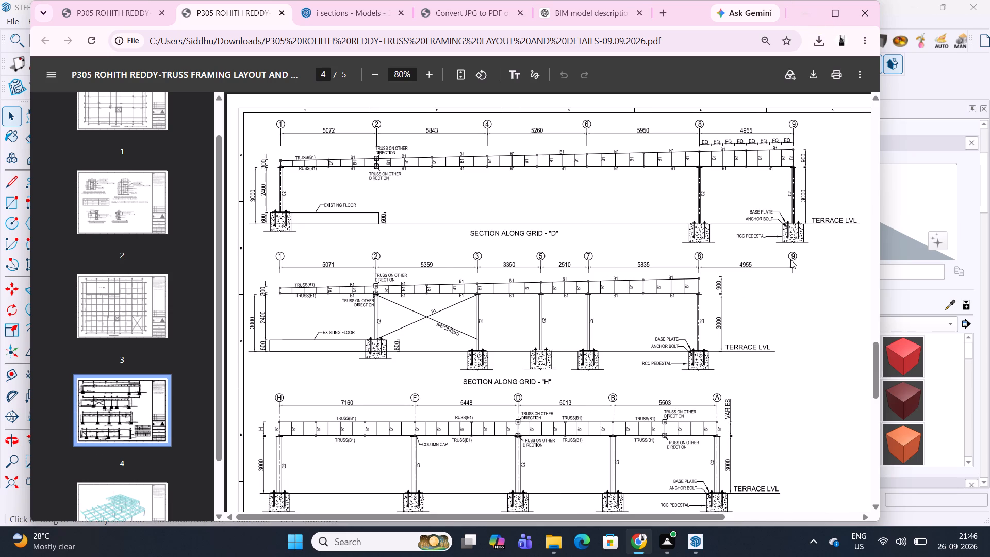
{"action": "scroll", "coordinate": [788, 259], "scroll_direction": "down", "scroll_amount": 1}
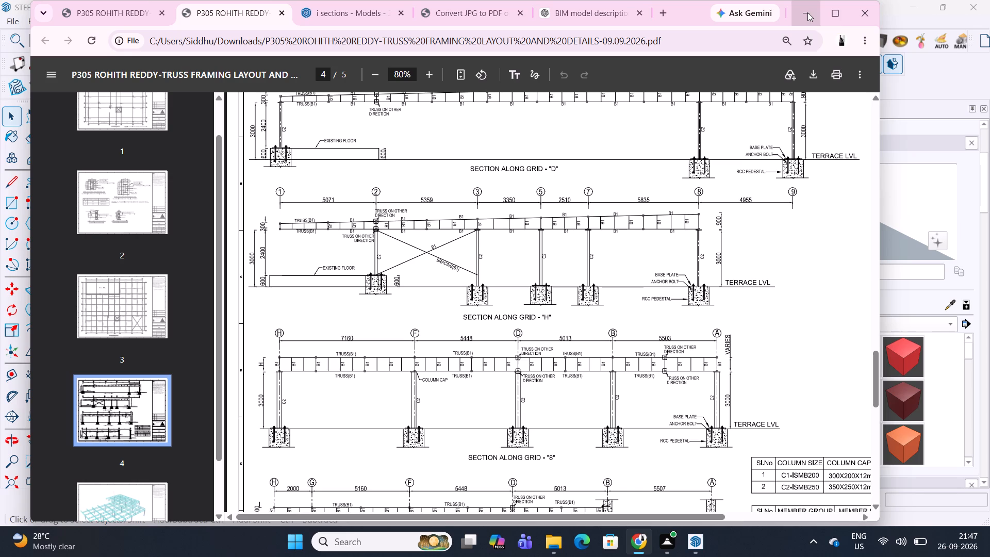
Check the base plate details on page 2 and the column and member size tables on page 4 of the framing PDF.
{"action": "scroll", "coordinate": [128, 439], "scroll_direction": "down", "scroll_amount": 1}
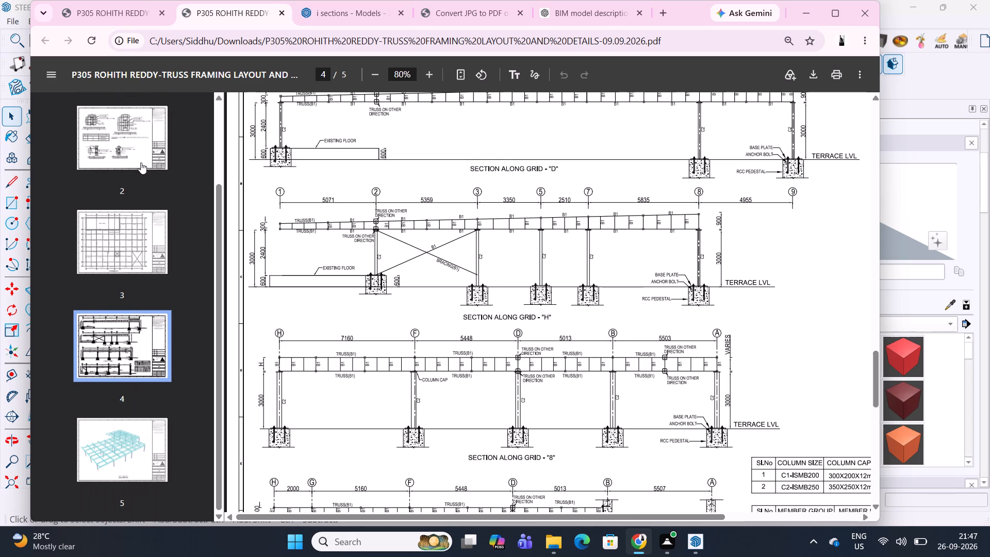
{"action": "left_click", "coordinate": [139, 154]}
{"action": "scroll", "coordinate": [405, 252], "scroll_direction": "down", "scroll_amount": 1}
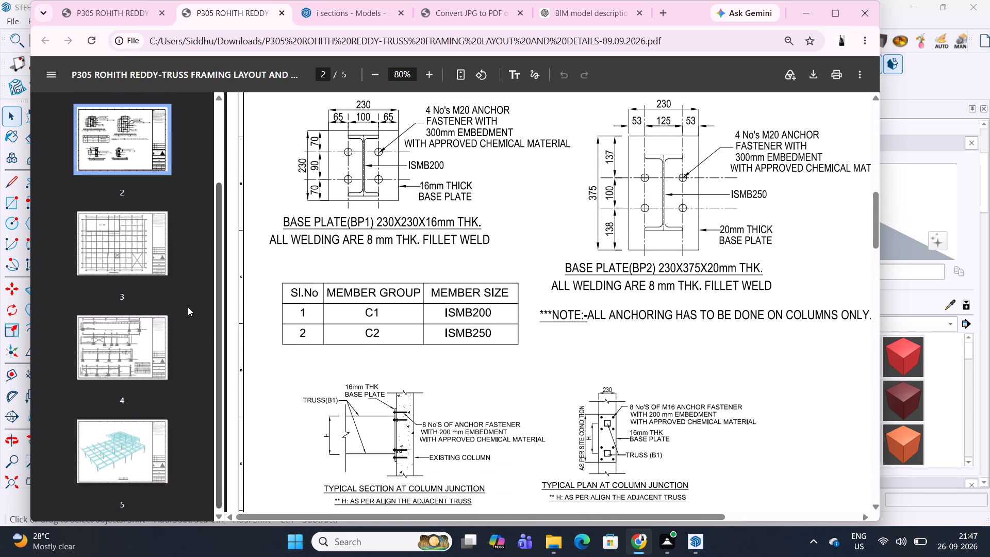
{"action": "left_click", "coordinate": [126, 350]}
{"action": "scroll", "coordinate": [702, 284], "scroll_direction": "down", "scroll_amount": 4}
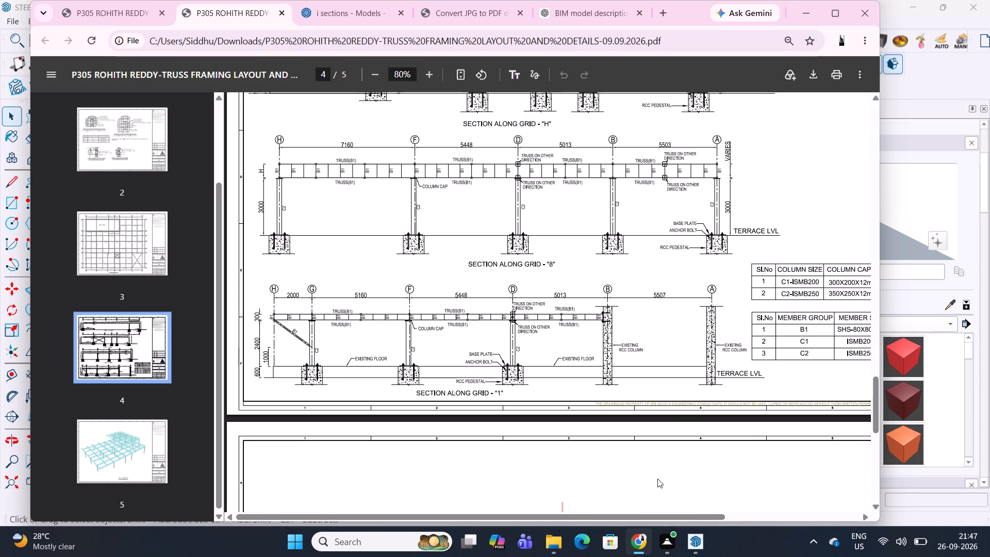
{"action": "left_click_drag", "start_coordinate": [655, 517], "coordinate": [676, 517]}
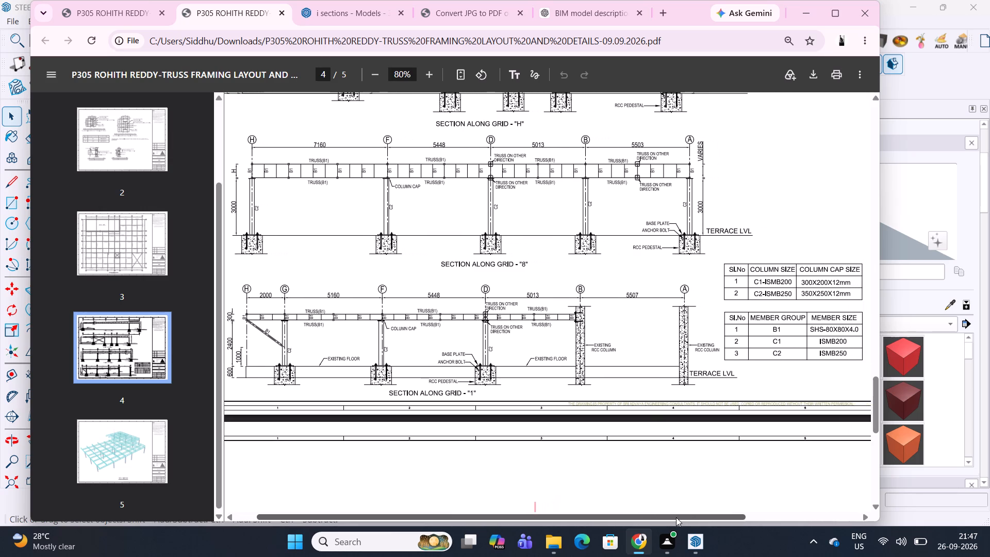
{"action": "left_click_drag", "start_coordinate": [676, 517], "coordinate": [682, 517]}
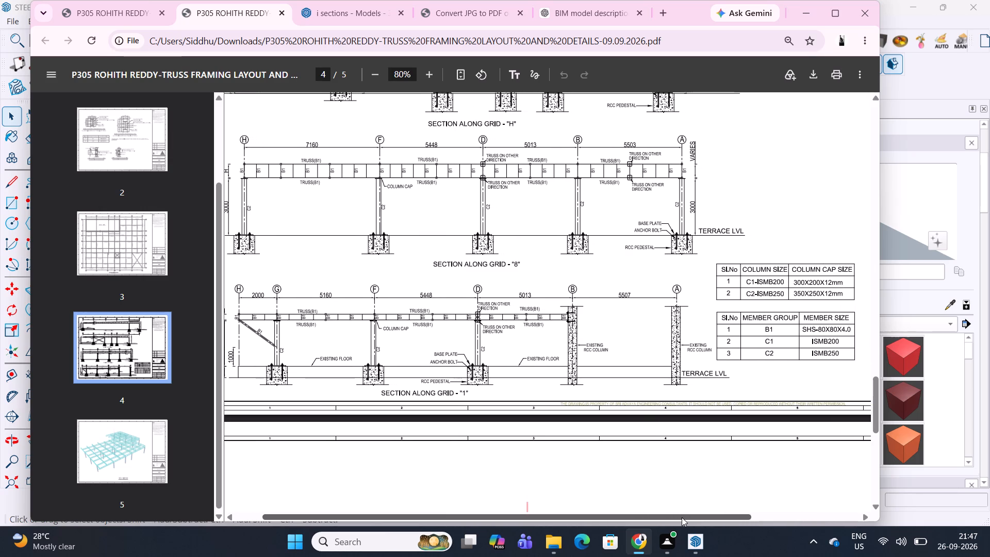
{"action": "left_click_drag", "start_coordinate": [682, 517], "coordinate": [691, 517]}
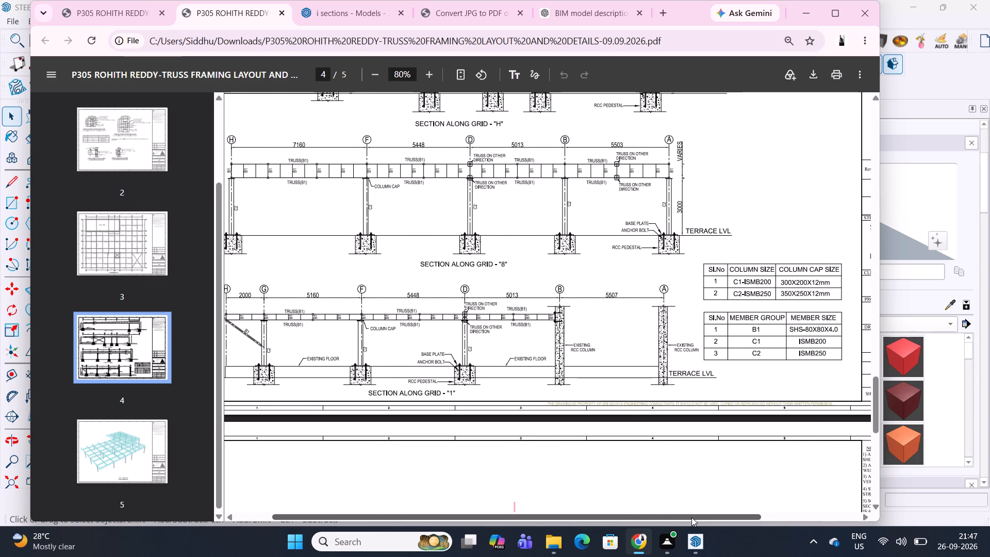
{"action": "left_click_drag", "start_coordinate": [691, 517], "coordinate": [692, 517]}
Return to SketchUp and draw an 80 x 80 mm square with the Line tool on the slab between grid lines 7 and 8.
{"action": "left_click", "coordinate": [809, 14]}
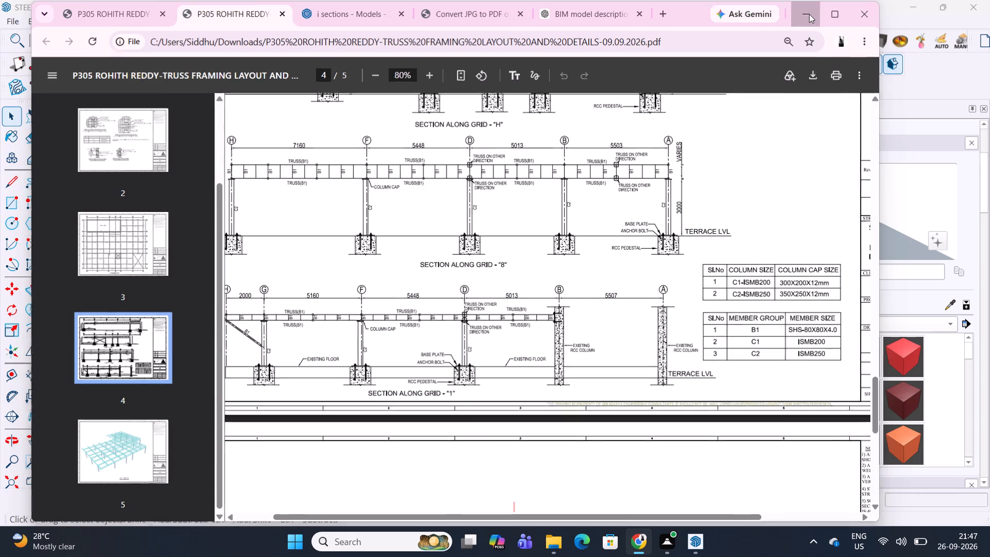
{"action": "scroll", "coordinate": [461, 325], "scroll_direction": "up", "scroll_amount": 4}
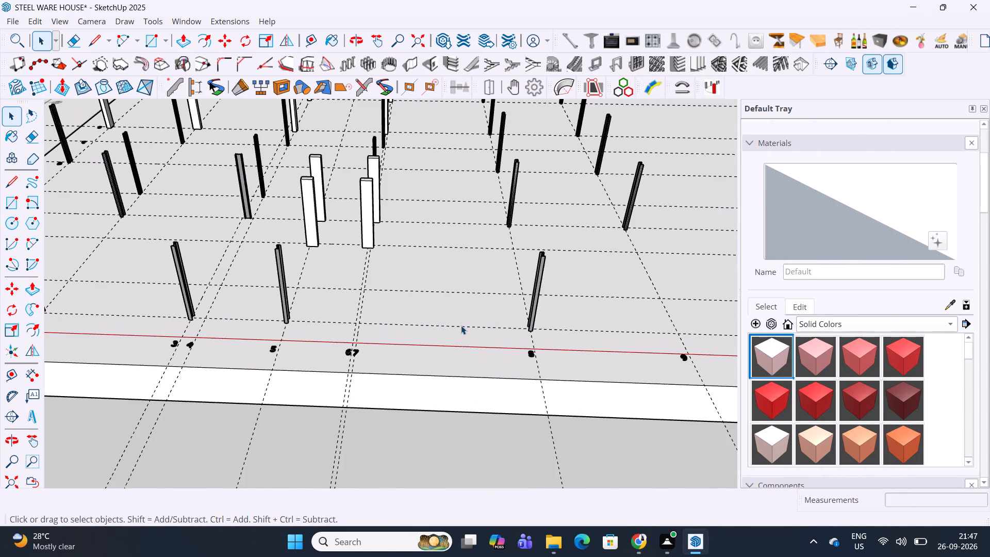
{"action": "scroll", "coordinate": [461, 325], "scroll_direction": "up", "scroll_amount": 4}
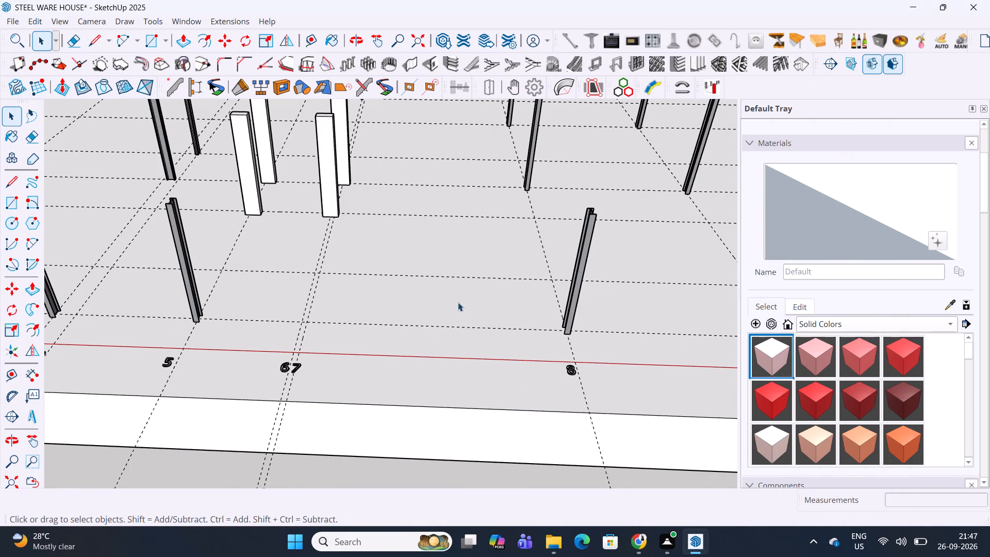
{"action": "scroll", "coordinate": [452, 300], "scroll_direction": "up", "scroll_amount": 3}
{"action": "key", "text": "l"}
{"action": "scroll", "coordinate": [408, 288], "scroll_direction": "up", "scroll_amount": 2}
{"action": "left_click", "coordinate": [408, 288]}
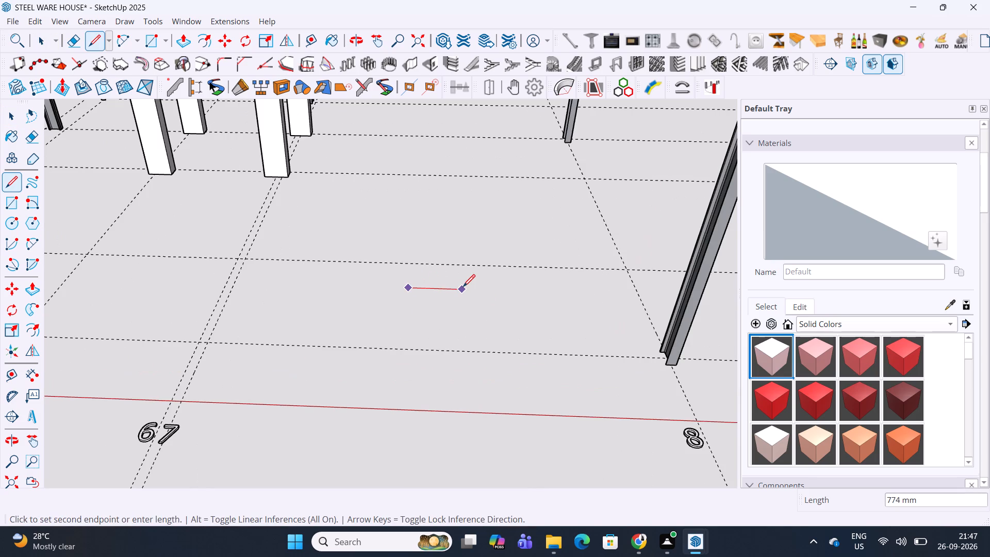
{"action": "type", "text": "80"}
{"action": "key", "text": "Return"}
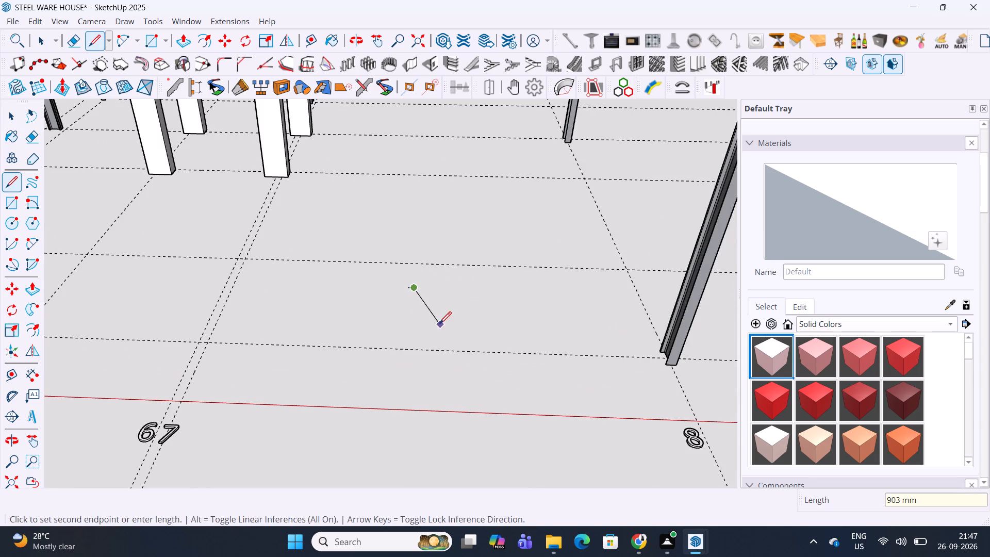
{"action": "type", "text": "80\\"}
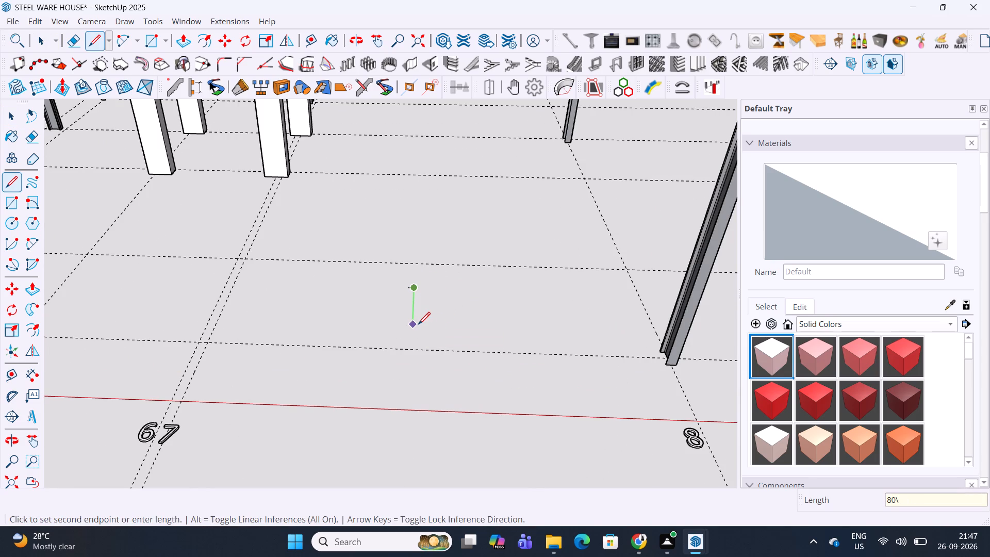
{"action": "key", "text": "BackSpace"}
{"action": "key", "text": "Return"}
{"action": "scroll", "coordinate": [401, 297], "scroll_direction": "up", "scroll_amount": 10}
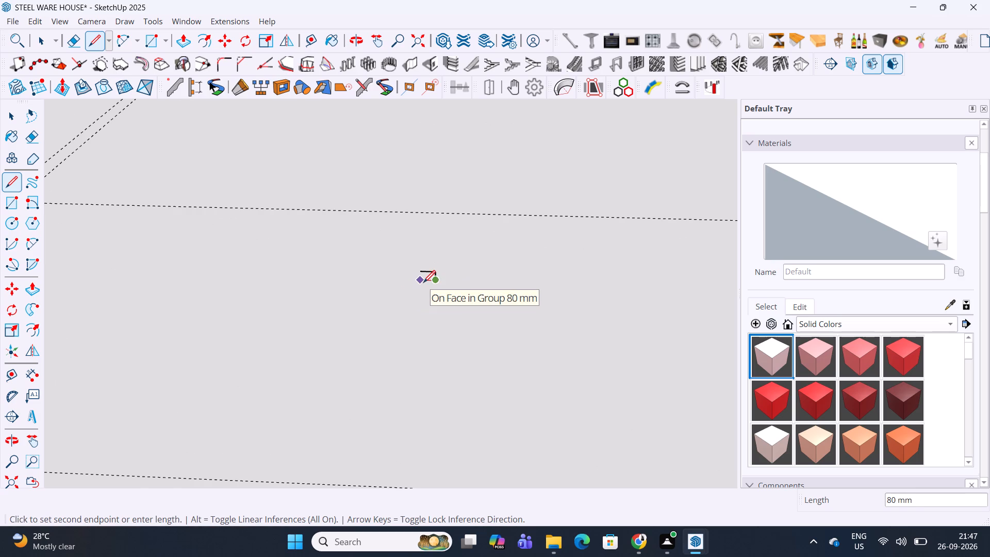
{"action": "left_click", "coordinate": [423, 284]}
{"action": "left_click", "coordinate": [422, 269]}
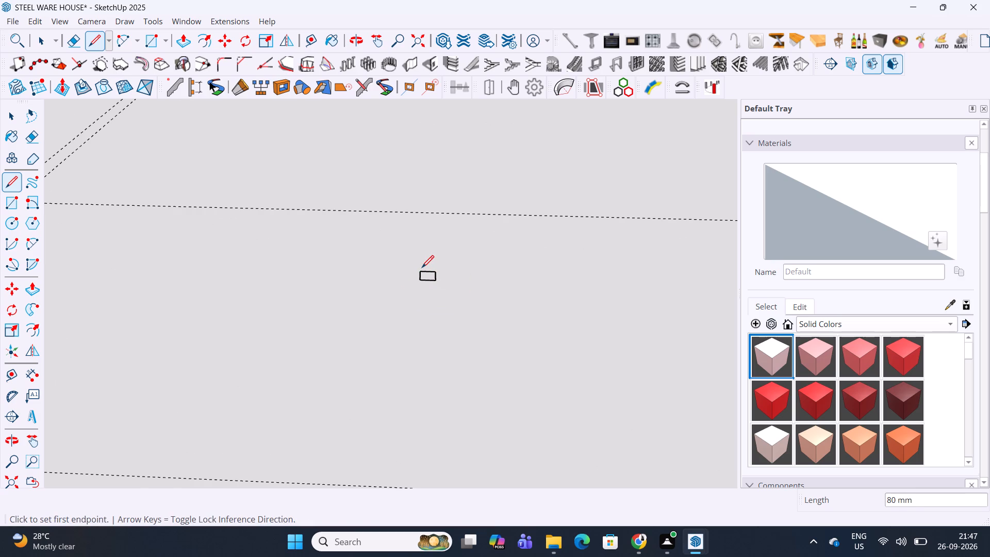
Offset the square's outline 4 mm inward and delete the inner face to leave a hollow box profile.
{"action": "scroll", "coordinate": [427, 274], "scroll_direction": "up", "scroll_amount": 10}
{"action": "middle_click_drag", "start_coordinate": [438, 261], "coordinate": [444, 376]}
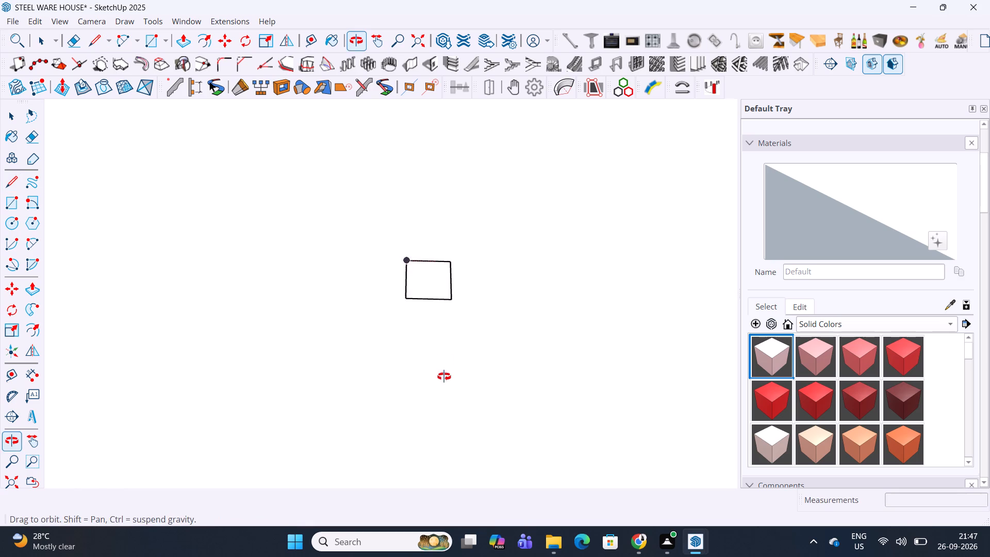
{"action": "middle_click_drag", "start_coordinate": [444, 376], "coordinate": [444, 384]}
{"action": "scroll", "coordinate": [444, 286], "scroll_direction": "up", "scroll_amount": 5}
{"action": "scroll", "coordinate": [451, 267], "scroll_direction": "down", "scroll_amount": 3}
{"action": "middle_click_drag", "start_coordinate": [454, 264], "coordinate": [420, 345]}
{"action": "scroll", "coordinate": [416, 345], "scroll_direction": "up", "scroll_amount": 1}
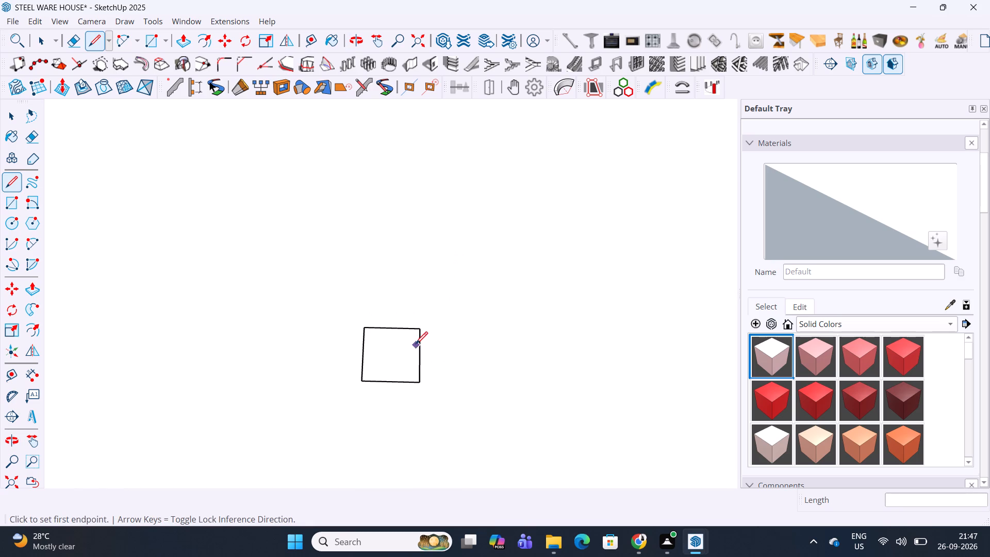
{"action": "scroll", "coordinate": [416, 345], "scroll_direction": "up", "scroll_amount": 2}
{"action": "key", "text": "f"}
{"action": "left_click", "coordinate": [399, 327]}
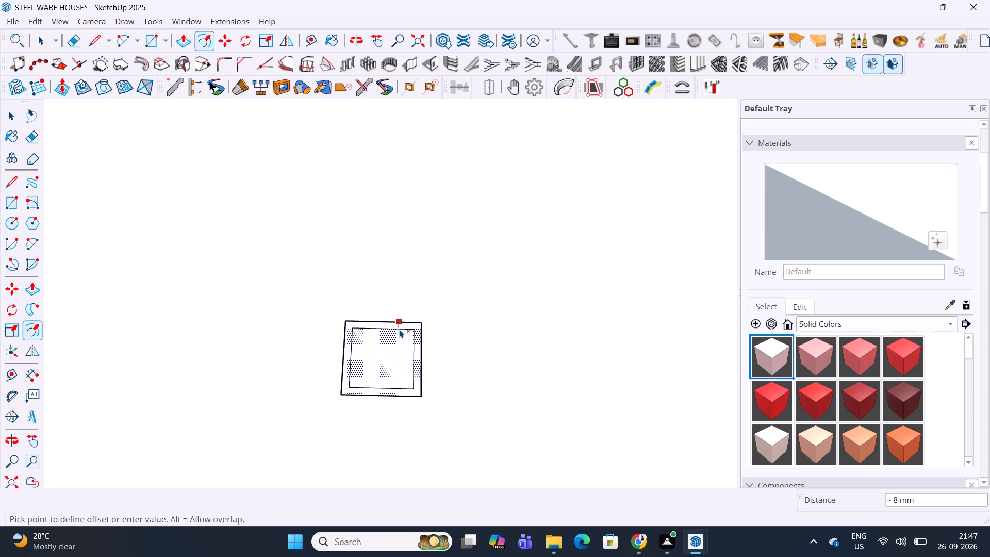
{"action": "key", "text": "4"}
{"action": "key", "text": "Return"}
{"action": "key", "text": "space"}
{"action": "left_click", "coordinate": [380, 370]}
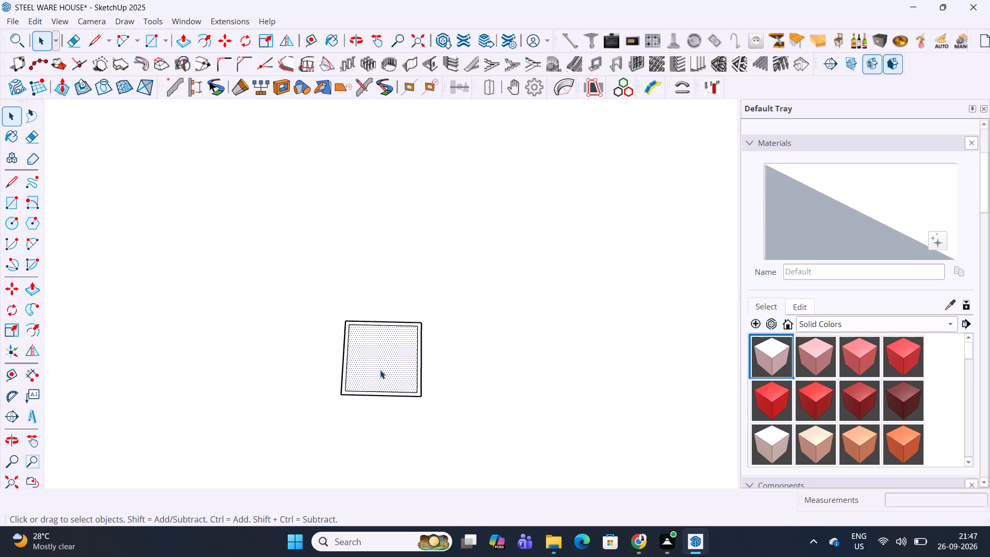
{"action": "key", "text": "Delete"}
Move the whole hollow profile off the slab onto the open area in front of it, between grid lines 7 and 8.
{"action": "scroll", "coordinate": [417, 333], "scroll_direction": "up", "scroll_amount": 4}
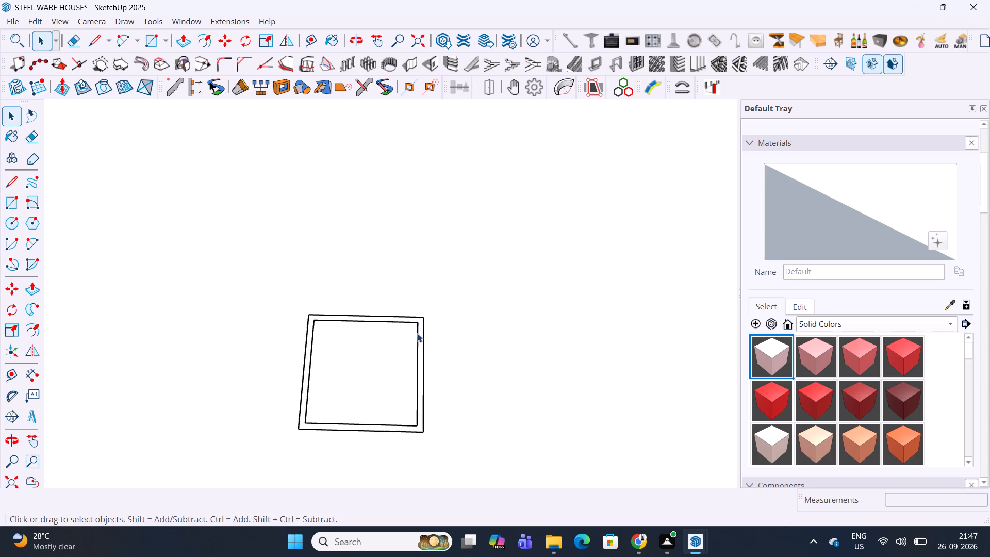
{"action": "double_click", "coordinate": [420, 337]}
{"action": "scroll", "coordinate": [434, 304], "scroll_direction": "down", "scroll_amount": 6}
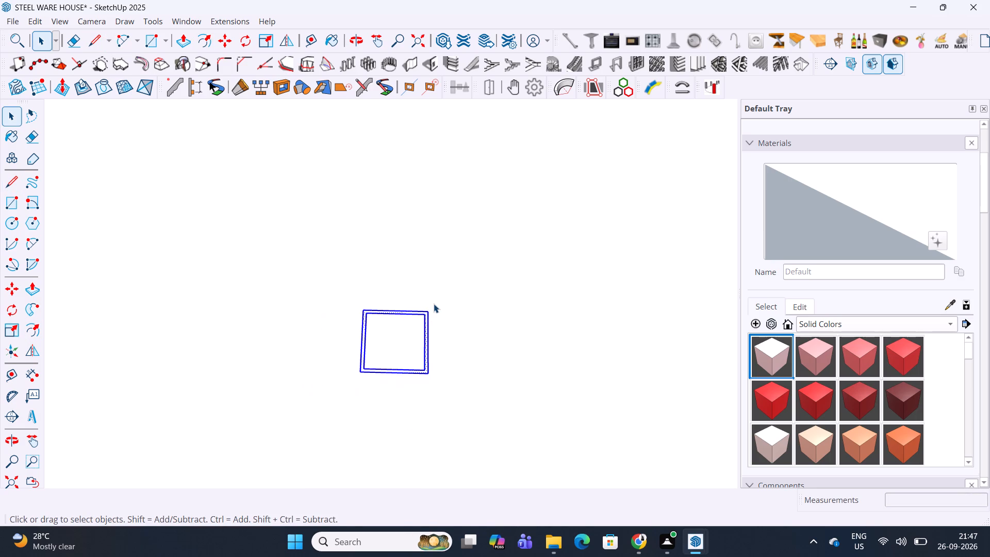
{"action": "key", "text": "m"}
{"action": "left_click", "coordinate": [430, 310]}
{"action": "scroll", "coordinate": [445, 205], "scroll_direction": "down", "scroll_amount": 19}
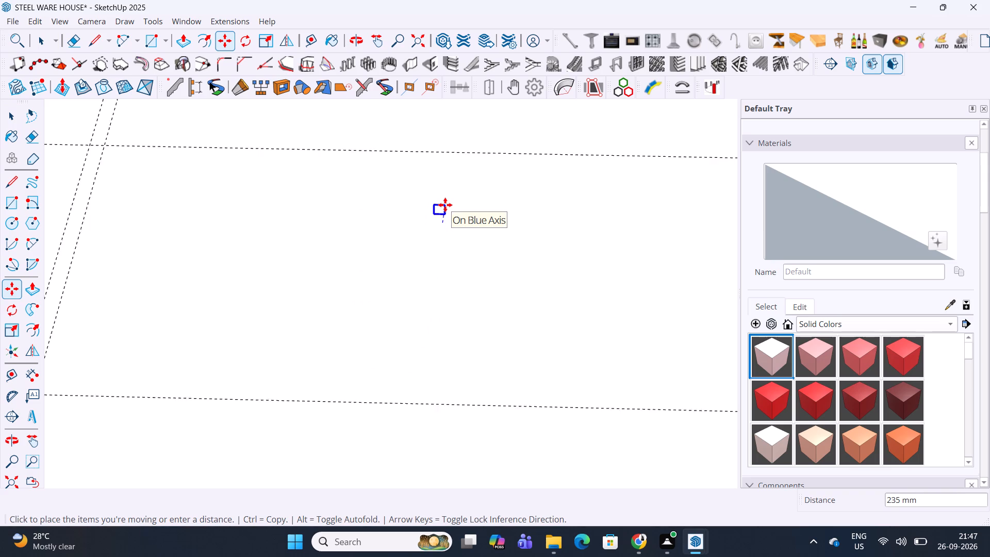
{"action": "scroll", "coordinate": [445, 205], "scroll_direction": "down", "scroll_amount": 18}
{"action": "middle_click_drag", "start_coordinate": [449, 333], "coordinate": [437, 269]}
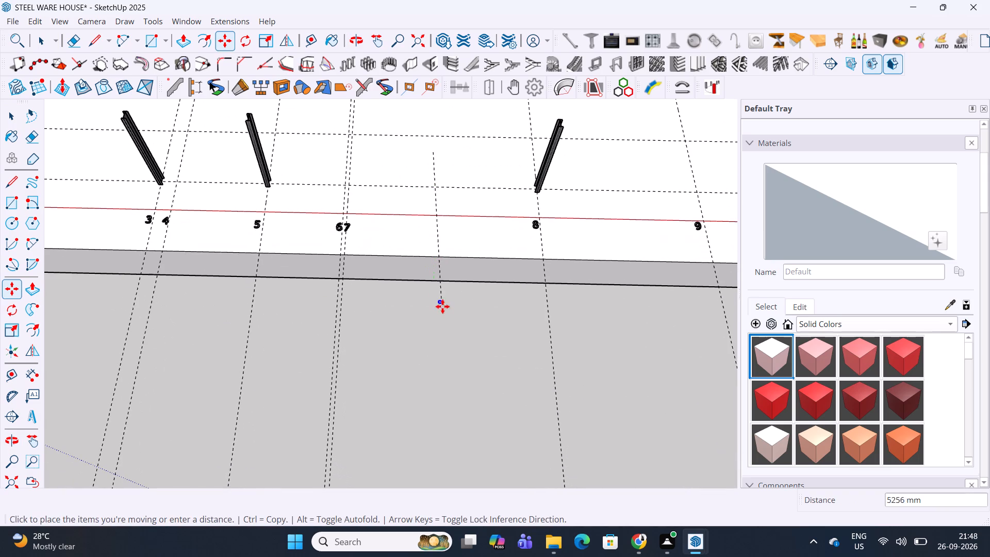
{"action": "left_click", "coordinate": [441, 323]}
Extrude the hollow profile upward about 5700 mm into a square tube.
{"action": "scroll", "coordinate": [434, 325], "scroll_direction": "up", "scroll_amount": 15}
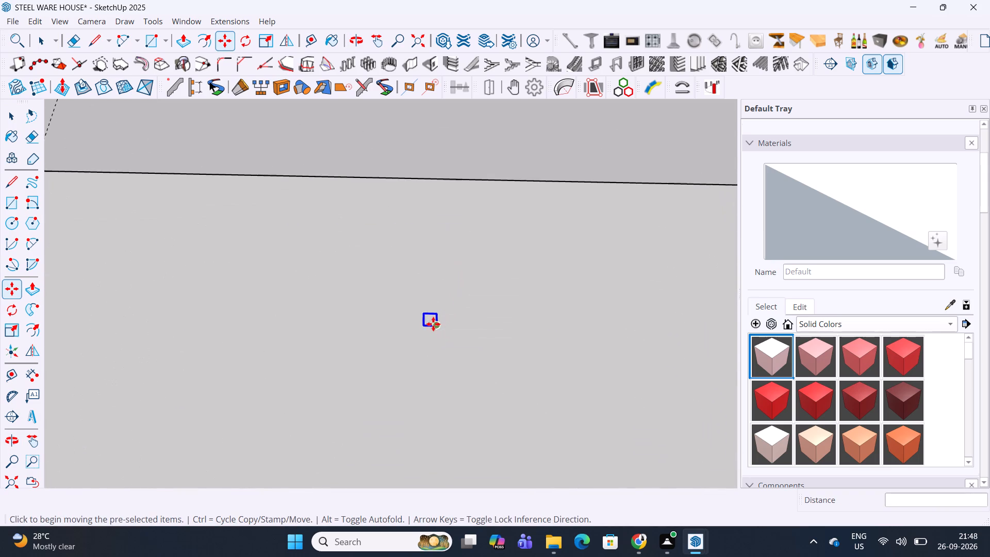
{"action": "scroll", "coordinate": [433, 324], "scroll_direction": "up", "scroll_amount": 12}
{"action": "key", "text": "p"}
{"action": "scroll", "coordinate": [448, 329], "scroll_direction": "up", "scroll_amount": 5}
{"action": "key", "text": "Escape"}
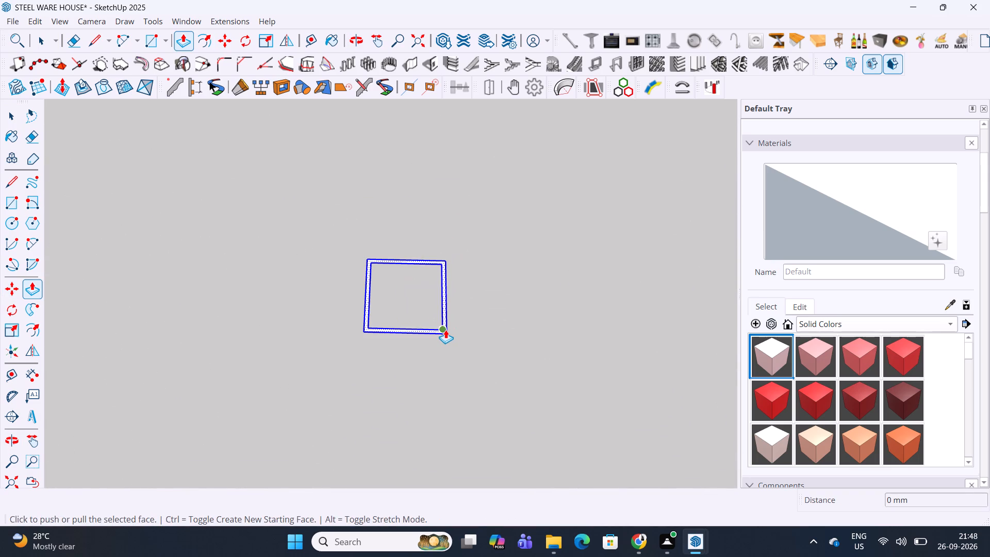
{"action": "left_click", "coordinate": [443, 331]}
{"action": "scroll", "coordinate": [467, 258], "scroll_direction": "down", "scroll_amount": 20}
{"action": "scroll", "coordinate": [467, 258], "scroll_direction": "down", "scroll_amount": 1}
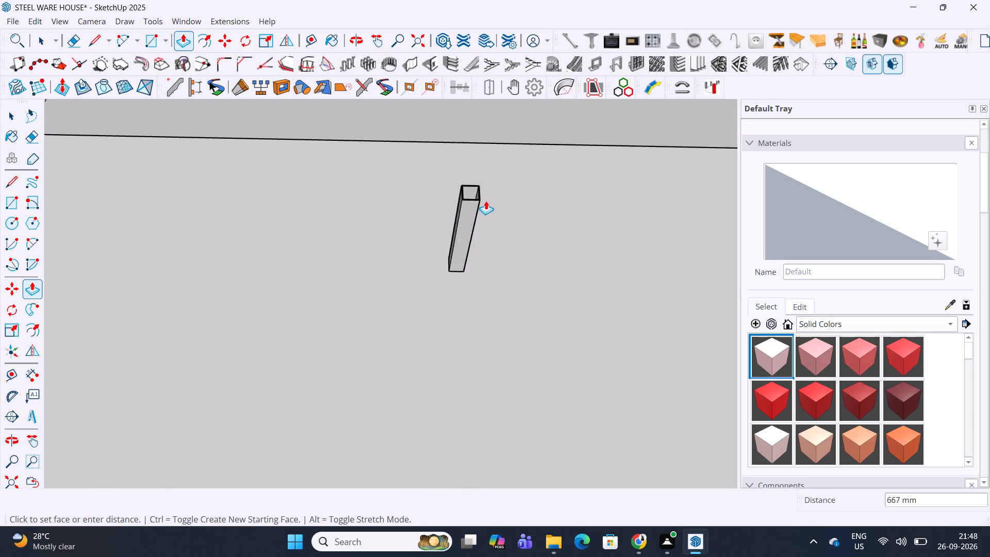
{"action": "scroll", "coordinate": [486, 201], "scroll_direction": "down", "scroll_amount": 17}
{"action": "middle_click_drag", "start_coordinate": [508, 174], "coordinate": [447, 296], "text": "shift"}
{"action": "left_click", "coordinate": [458, 247]}
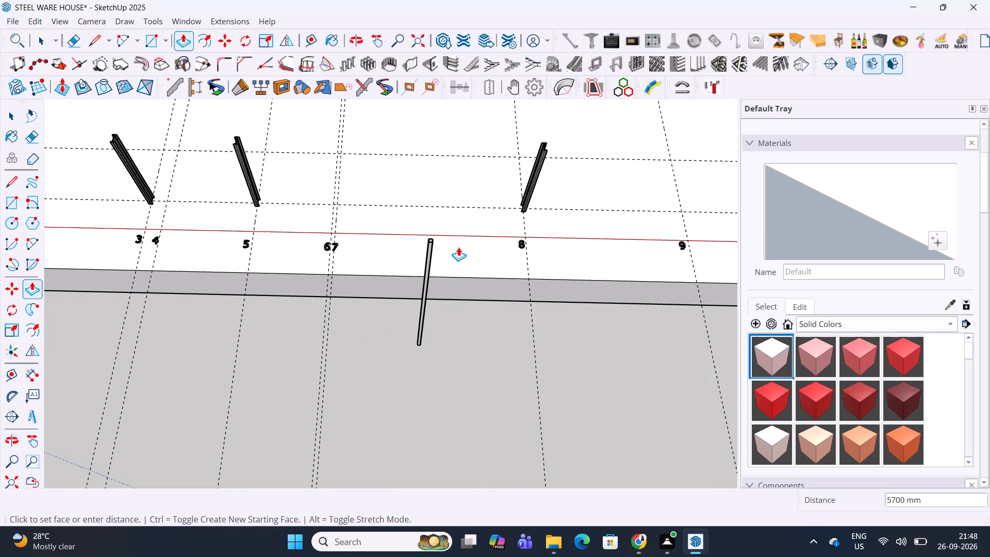
Select all of the square tube's connected geometry and make it a group.
{"action": "key", "text": "space"}
{"action": "triple_click", "coordinate": [430, 256]}
{"action": "left_click", "coordinate": [430, 256]}
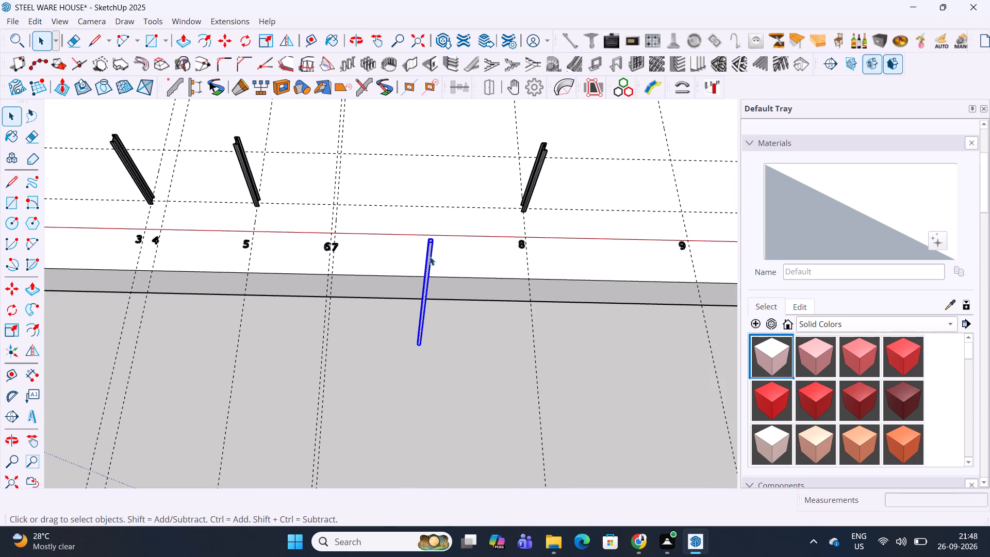
{"action": "right_click", "coordinate": [430, 256]}
{"action": "left_click", "coordinate": [467, 379]}
{"action": "left_click", "coordinate": [526, 340]}
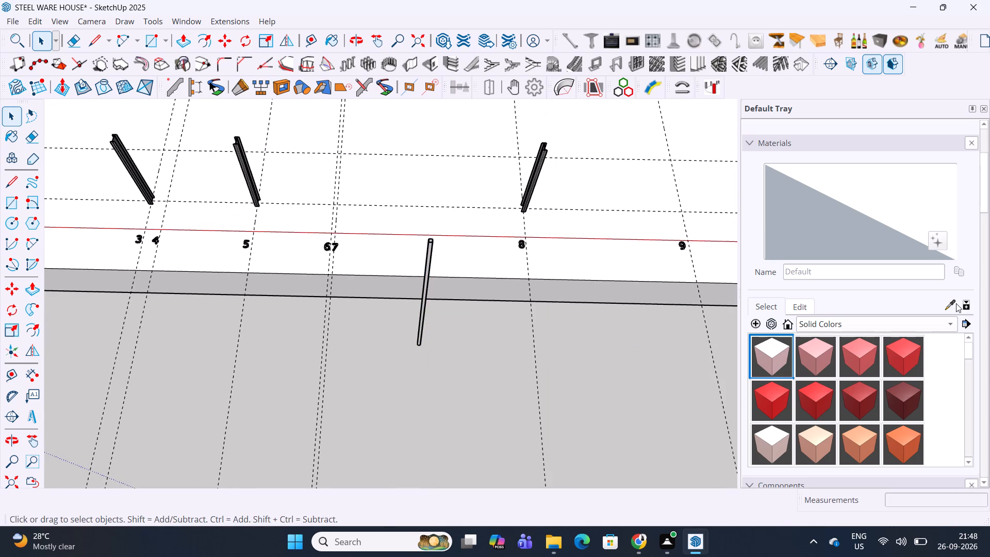
Sample the Metal Rough material from the column at grid line 8 and paint the square tube group with it.
{"action": "left_click", "coordinate": [956, 303]}
{"action": "left_click", "coordinate": [541, 163]}
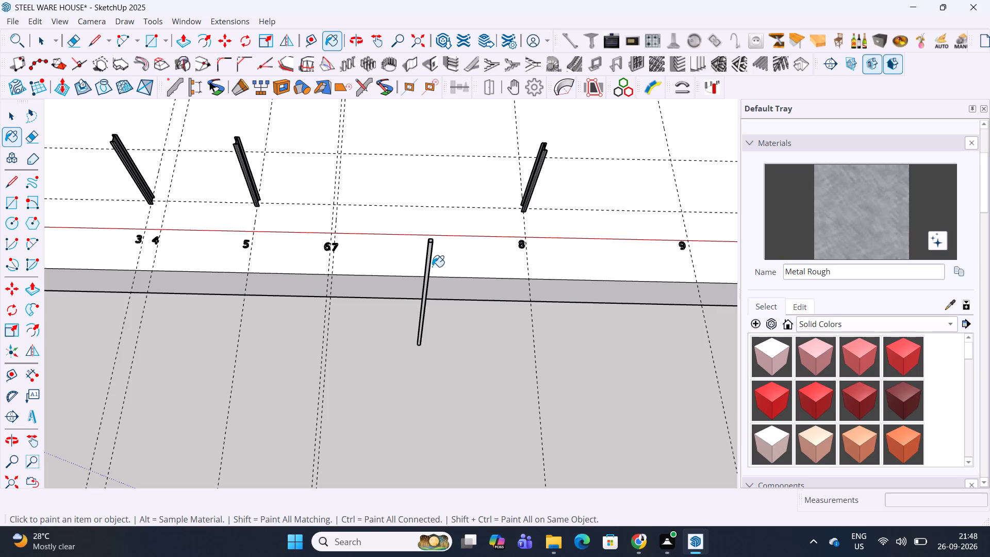
{"action": "left_click", "coordinate": [428, 266]}
{"action": "key", "text": "space"}
{"action": "left_click", "coordinate": [464, 310]}
Save the warehouse model.
{"action": "scroll", "coordinate": [423, 259], "scroll_direction": "up", "scroll_amount": 9}
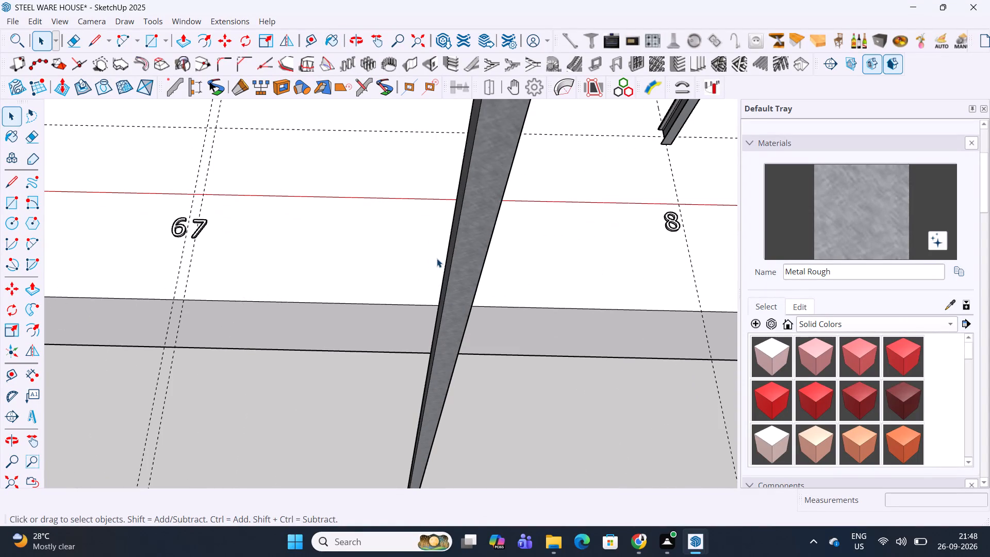
{"action": "key", "text": "ctrl+s"}
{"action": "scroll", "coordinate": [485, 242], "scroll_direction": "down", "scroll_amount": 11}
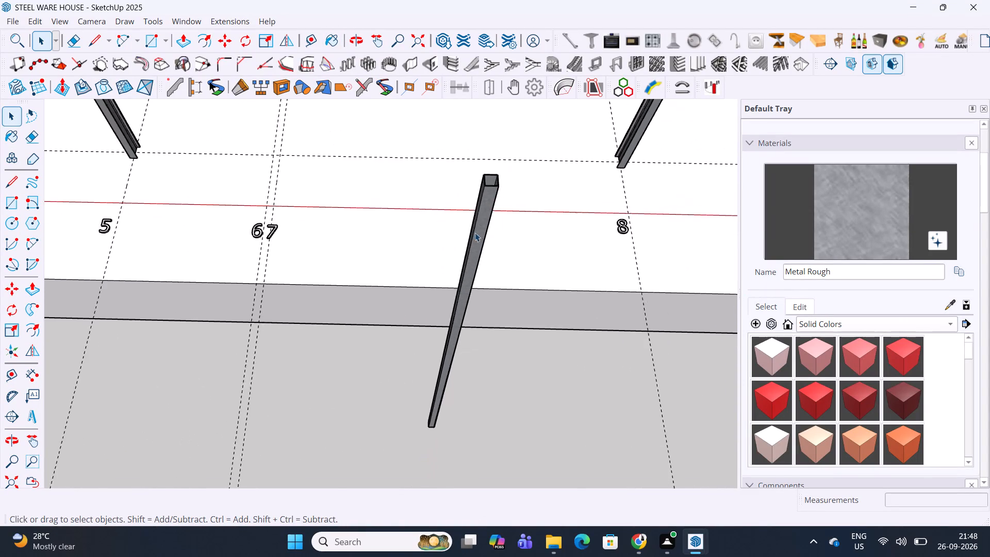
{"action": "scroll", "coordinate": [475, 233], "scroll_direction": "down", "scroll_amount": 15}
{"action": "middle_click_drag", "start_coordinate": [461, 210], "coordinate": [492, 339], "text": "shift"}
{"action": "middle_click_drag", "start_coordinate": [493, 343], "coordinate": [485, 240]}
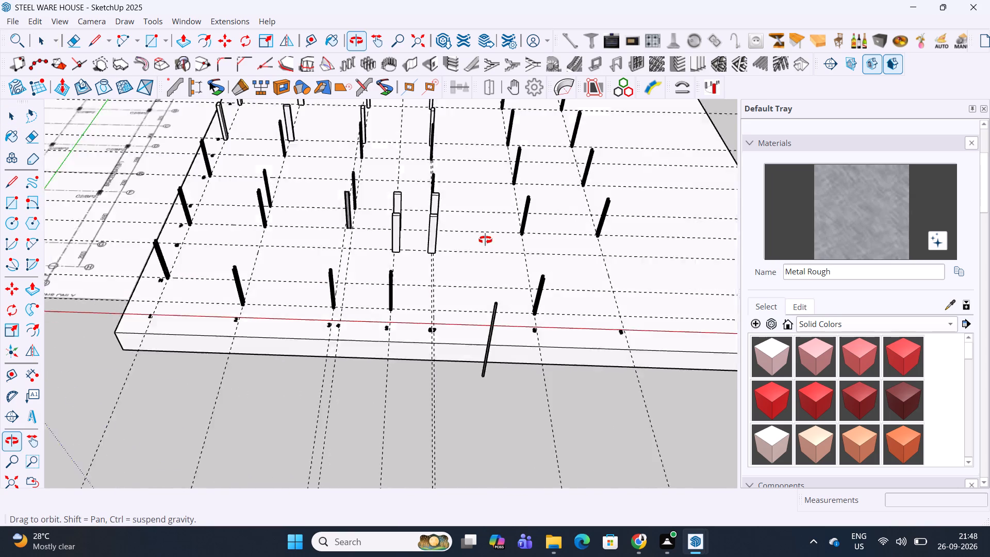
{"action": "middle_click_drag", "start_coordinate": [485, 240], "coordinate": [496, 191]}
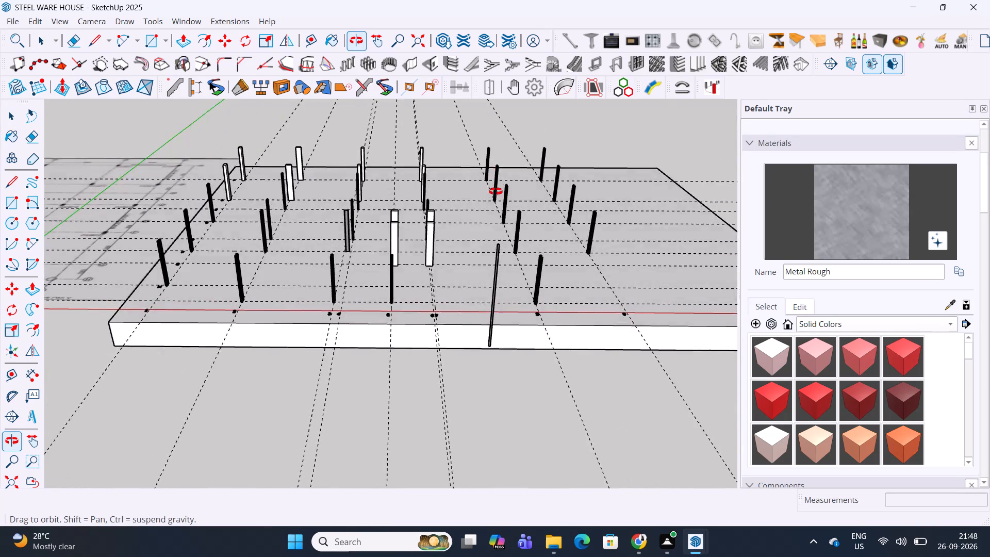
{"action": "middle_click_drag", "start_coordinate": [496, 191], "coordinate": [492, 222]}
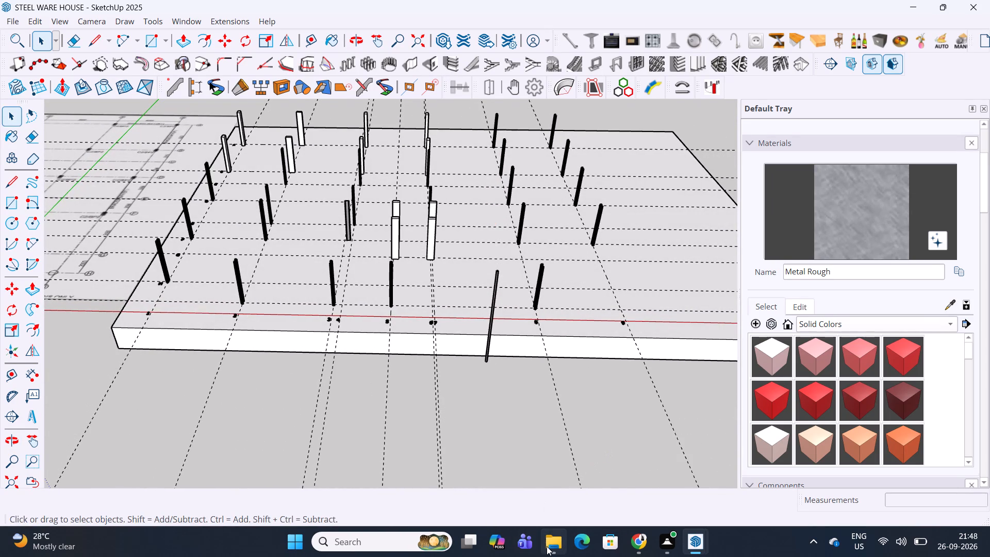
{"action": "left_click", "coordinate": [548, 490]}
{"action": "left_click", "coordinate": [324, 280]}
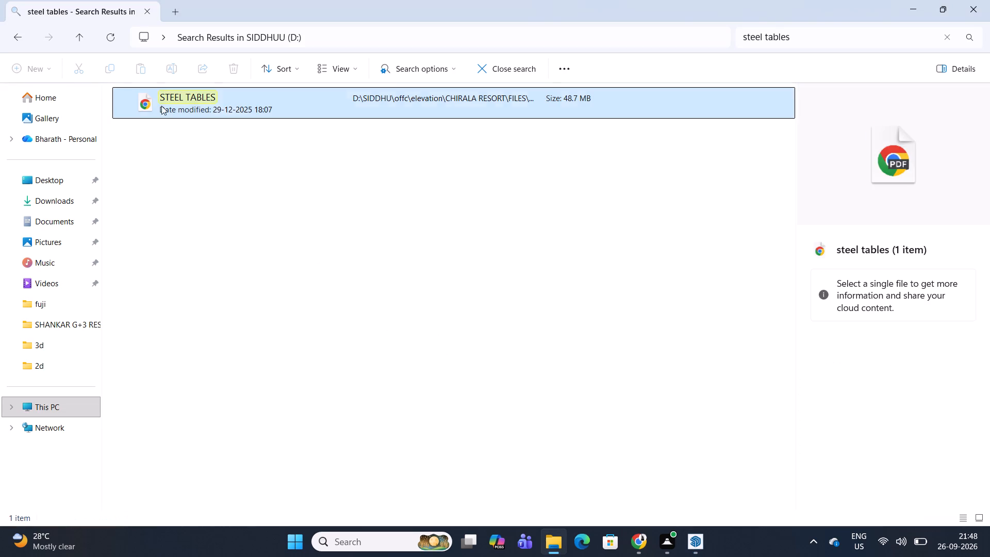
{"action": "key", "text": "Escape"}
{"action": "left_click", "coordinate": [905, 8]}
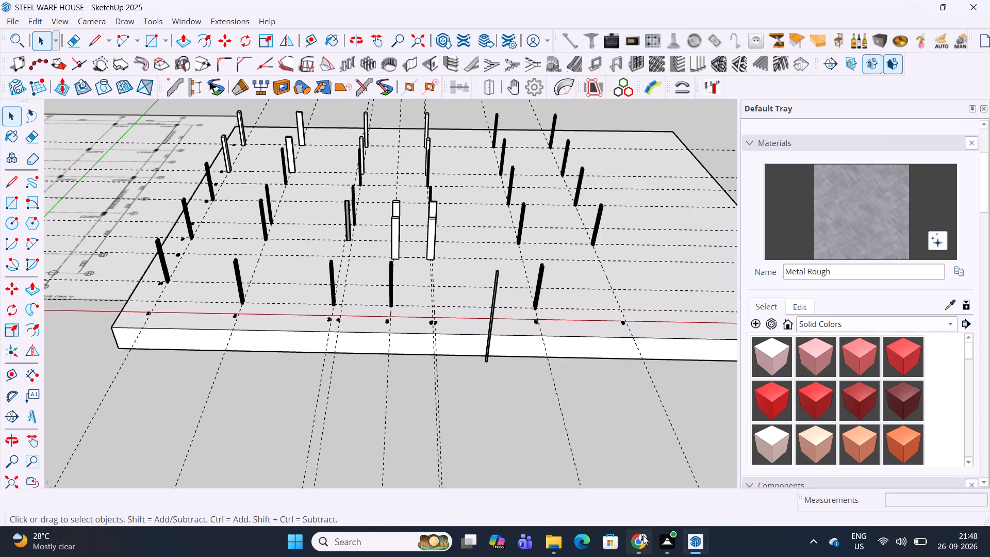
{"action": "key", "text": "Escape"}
{"action": "left_click", "coordinate": [11, 24]}
{"action": "left_click", "coordinate": [52, 207]}
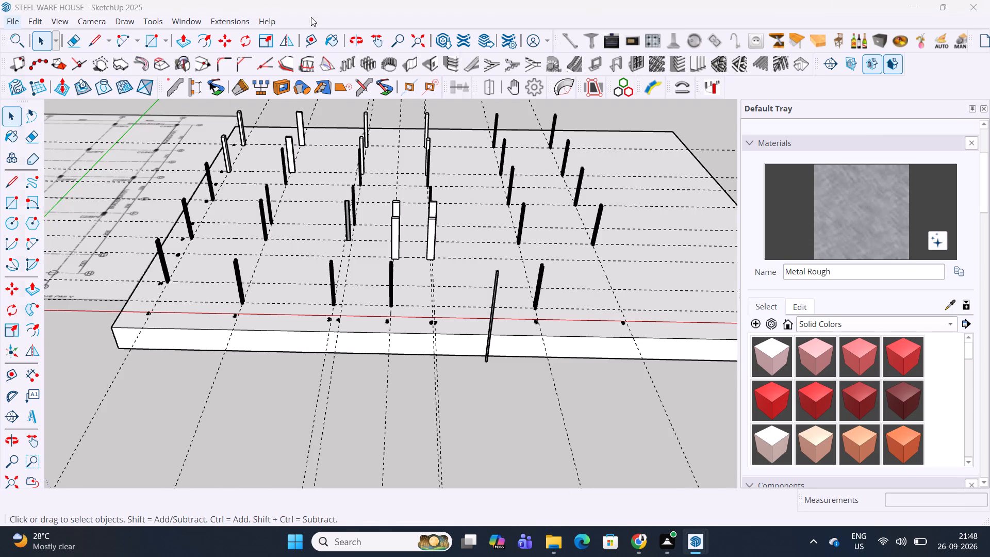
{"action": "scroll", "coordinate": [184, 185], "scroll_direction": "up", "scroll_amount": 5}
{"action": "scroll", "coordinate": [184, 185], "scroll_direction": "down", "scroll_amount": 6}
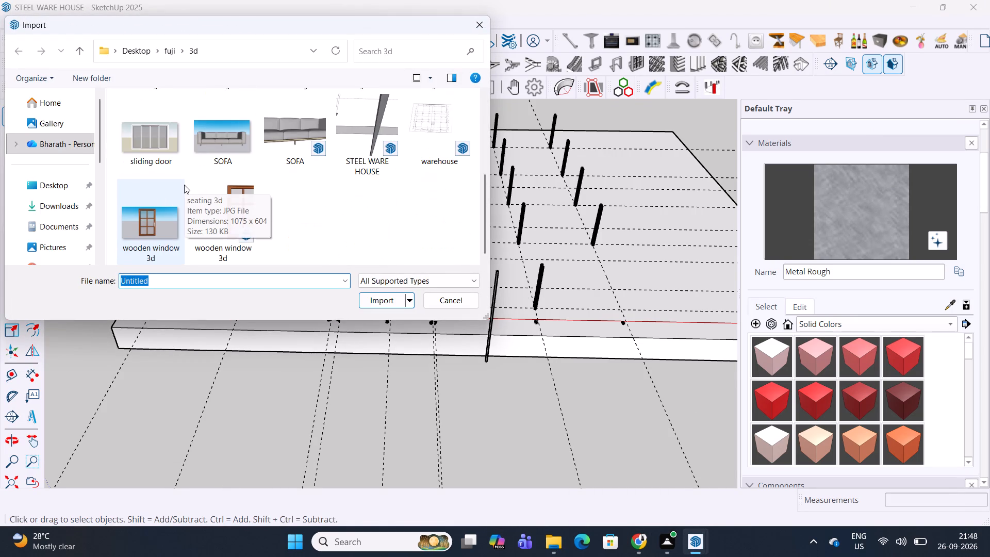
{"action": "scroll", "coordinate": [184, 185], "scroll_direction": "up", "scroll_amount": 5}
{"action": "left_click", "coordinate": [50, 122]}
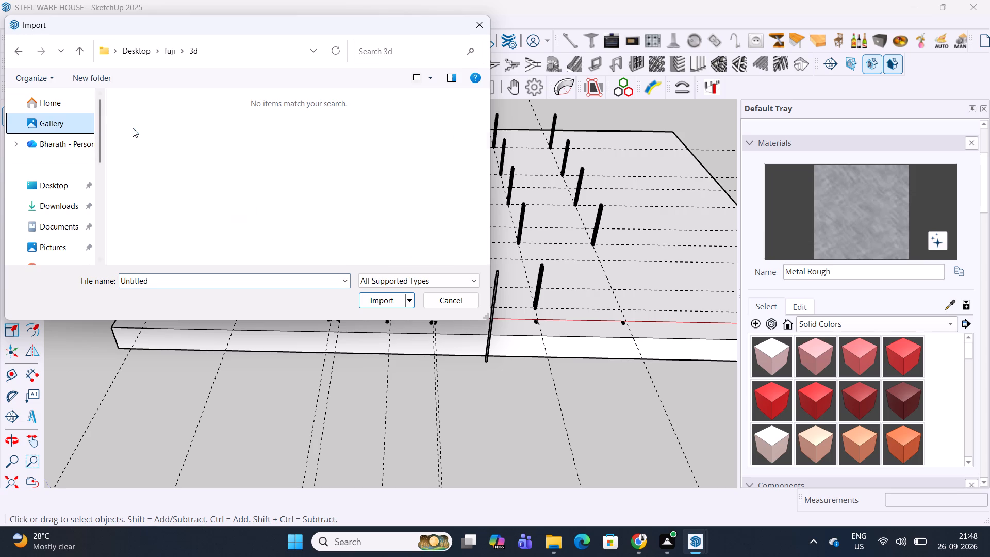
{"action": "left_click", "coordinate": [54, 249]}
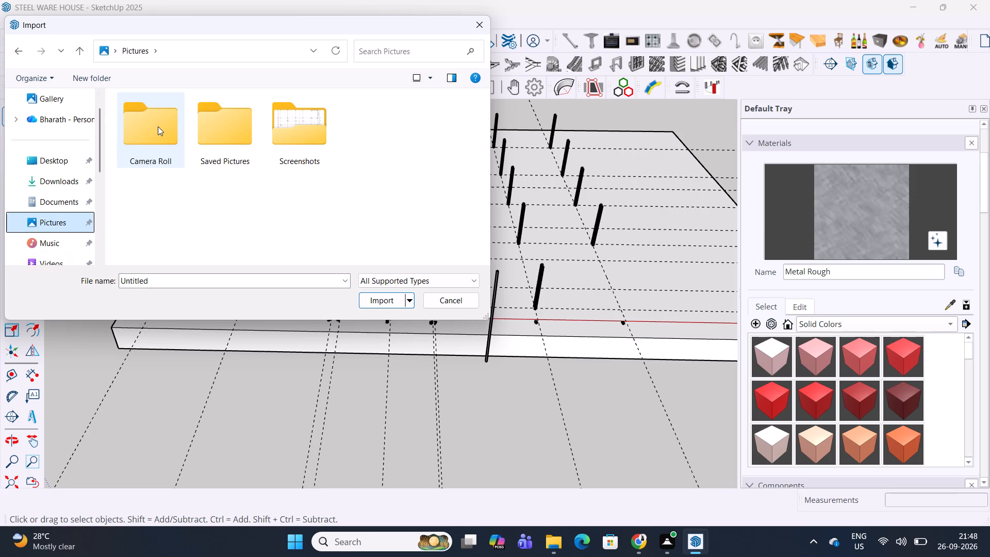
{"action": "double_click", "coordinate": [225, 124]}
{"action": "left_click", "coordinate": [21, 52]}
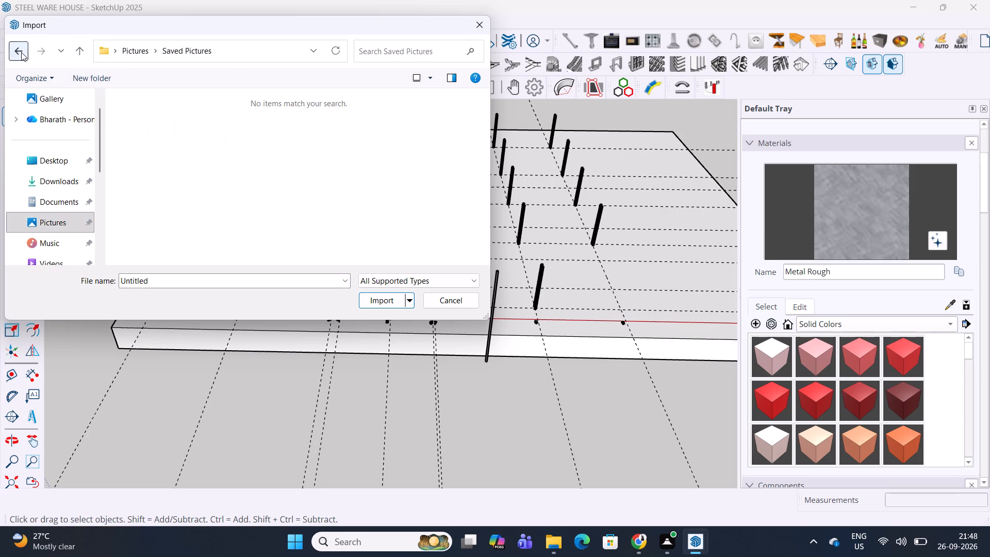
{"action": "double_click", "coordinate": [289, 133]}
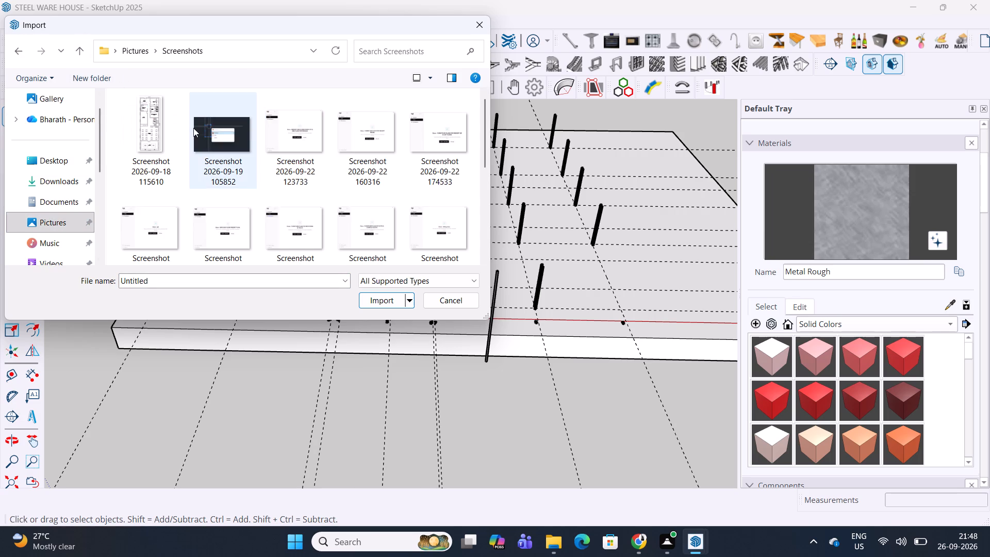
{"action": "scroll", "coordinate": [194, 128], "scroll_direction": "down", "scroll_amount": 6}
{"action": "left_click", "coordinate": [222, 192]}
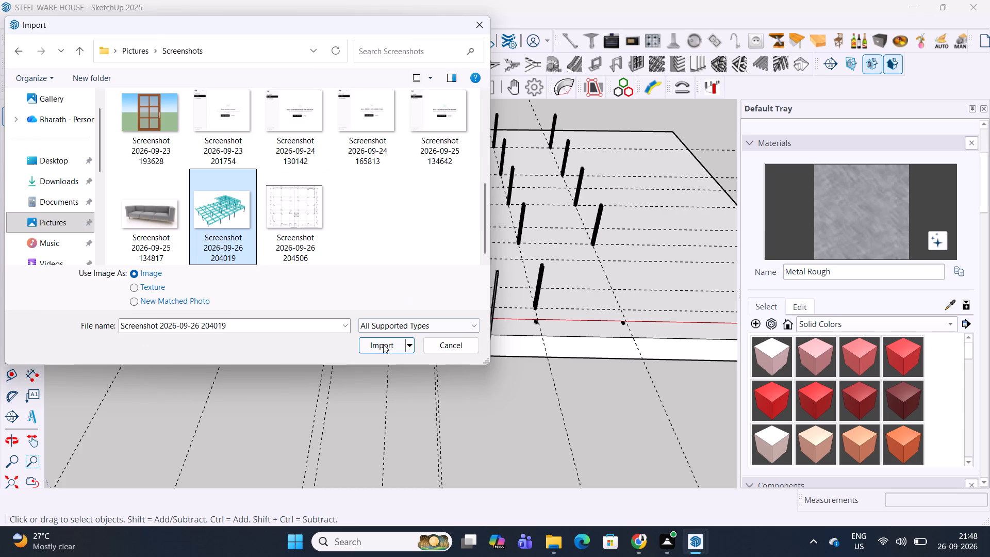
{"action": "left_click", "coordinate": [383, 344]}
Place the steel frame image flat on the ground near the red axis, beside the slab and opposite the plan drawing.
{"action": "scroll", "coordinate": [395, 339], "scroll_direction": "down", "scroll_amount": 13}
{"action": "middle_click_drag", "start_coordinate": [565, 321], "coordinate": [497, 316], "text": "shift"}
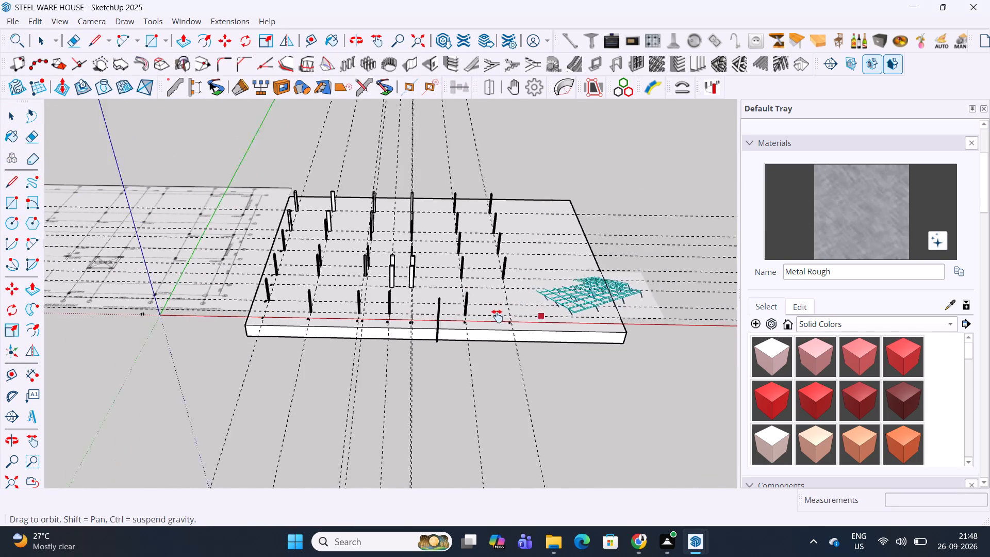
{"action": "middle_click_drag", "start_coordinate": [497, 316], "coordinate": [393, 335], "text": "shift"}
{"action": "left_click", "coordinate": [525, 340]}
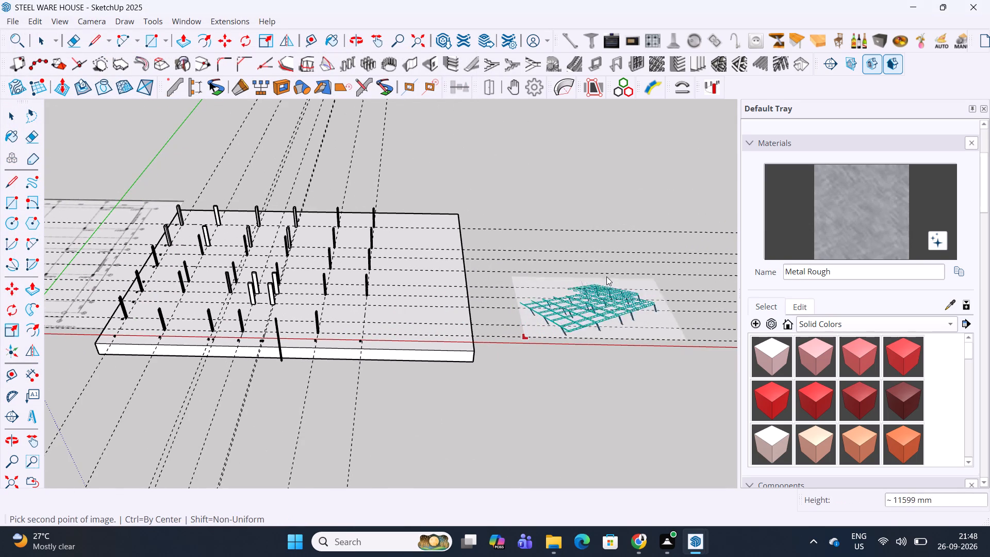
{"action": "left_click", "coordinate": [668, 234]}
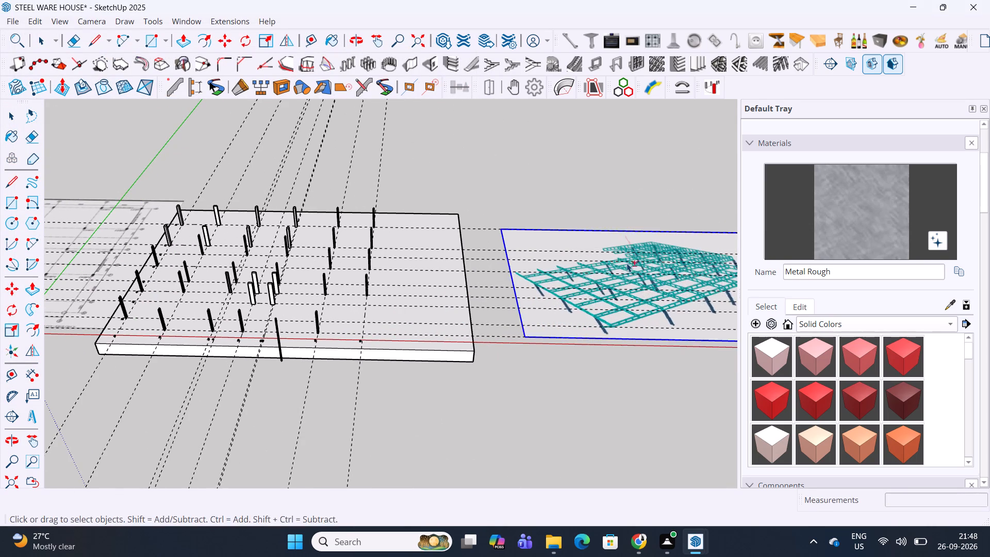
Examine the 3D steel frame image alongside the slab's columns, grid guides and the plan drawing.
{"action": "middle_click_drag", "start_coordinate": [626, 263], "coordinate": [450, 291], "text": "shift"}
{"action": "middle_click_drag", "start_coordinate": [450, 293], "coordinate": [454, 479]}
{"action": "middle_click_drag", "start_coordinate": [383, 315], "coordinate": [383, 314]}
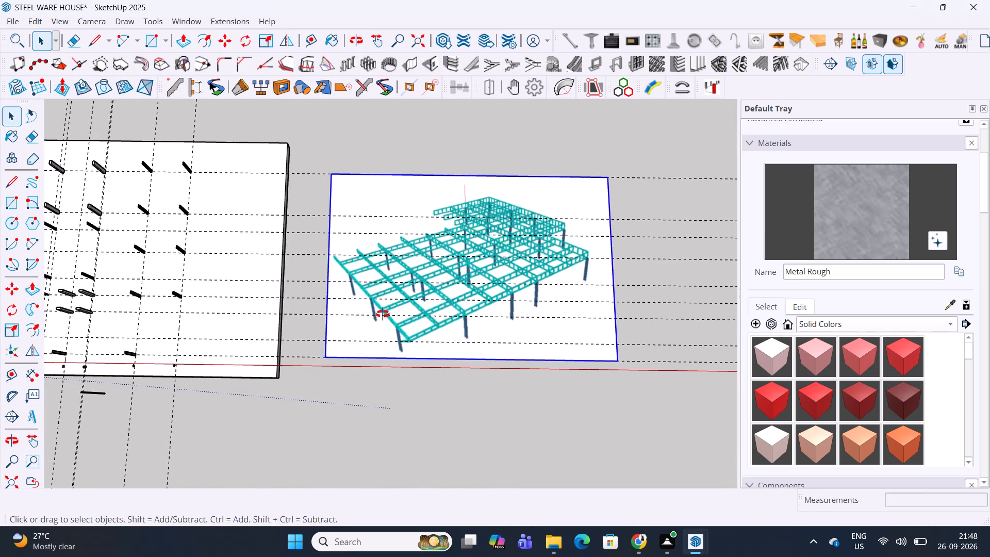
{"action": "middle_click_drag", "start_coordinate": [383, 314], "coordinate": [474, 316]}
{"action": "key", "text": "space"}
{"action": "left_click", "coordinate": [486, 398]}
{"action": "scroll", "coordinate": [498, 309], "scroll_direction": "down", "scroll_amount": 2}
{"action": "middle_click_drag", "start_coordinate": [489, 291], "coordinate": [599, 348]}
{"action": "middle_click_drag", "start_coordinate": [602, 354], "coordinate": [604, 391]}
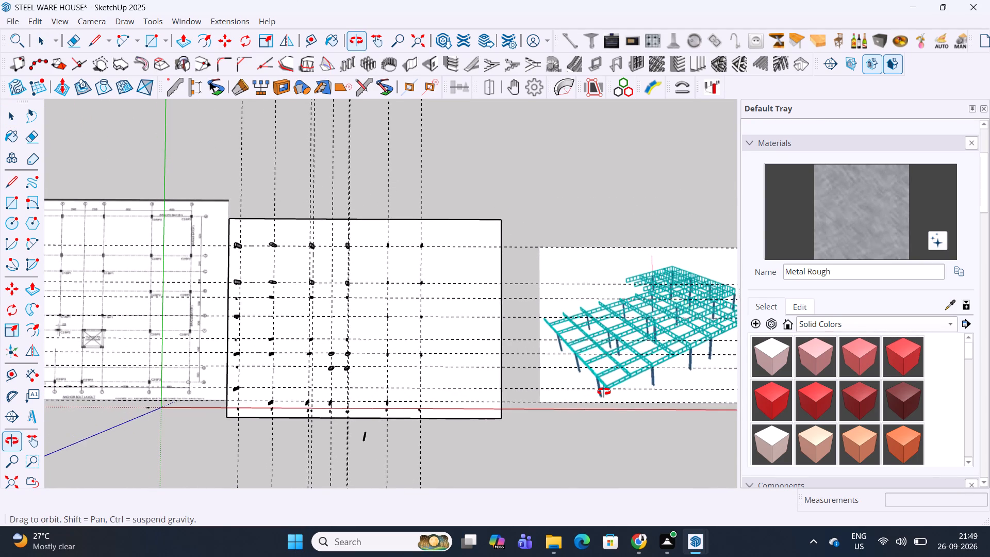
{"action": "middle_click_drag", "start_coordinate": [604, 391], "coordinate": [599, 341]}
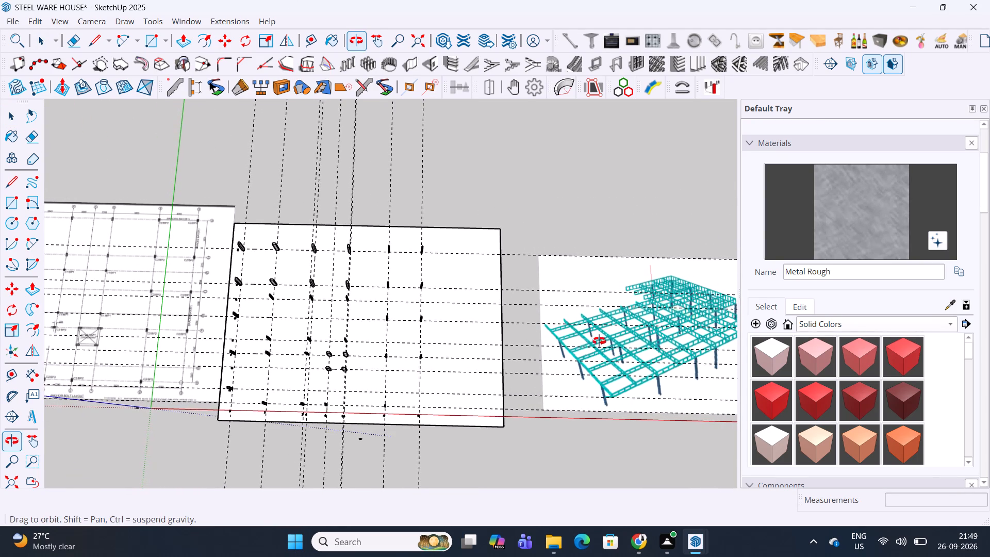
{"action": "middle_click_drag", "start_coordinate": [599, 341], "coordinate": [602, 336]}
{"action": "middle_click_drag", "start_coordinate": [629, 333], "coordinate": [525, 337], "text": "shift"}
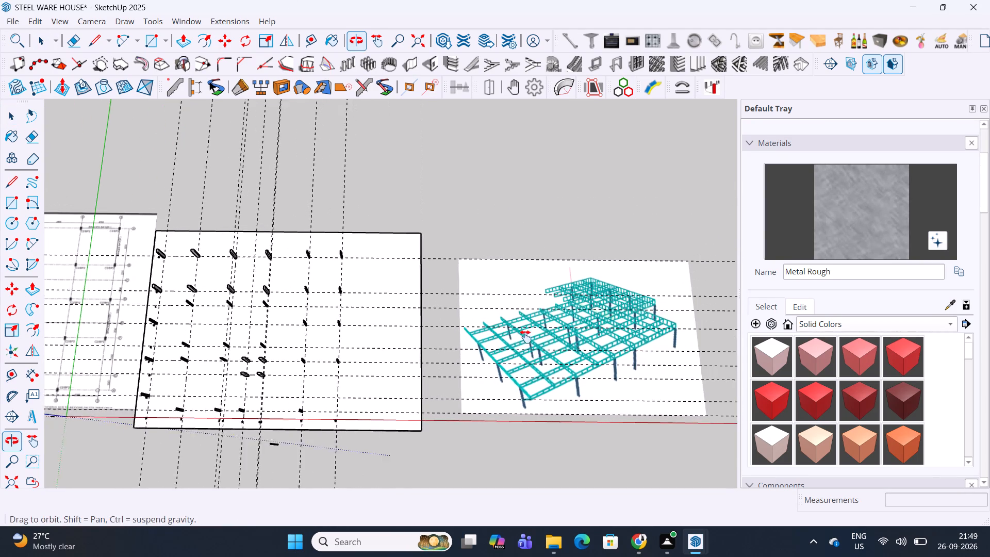
{"action": "middle_click_drag", "start_coordinate": [525, 337], "coordinate": [501, 338], "text": "shift"}
{"action": "scroll", "coordinate": [587, 332], "scroll_direction": "up", "scroll_amount": 2}
{"action": "scroll", "coordinate": [609, 321], "scroll_direction": "down", "scroll_amount": 3}
{"action": "middle_click_drag", "start_coordinate": [483, 319], "coordinate": [542, 353], "text": "shift"}
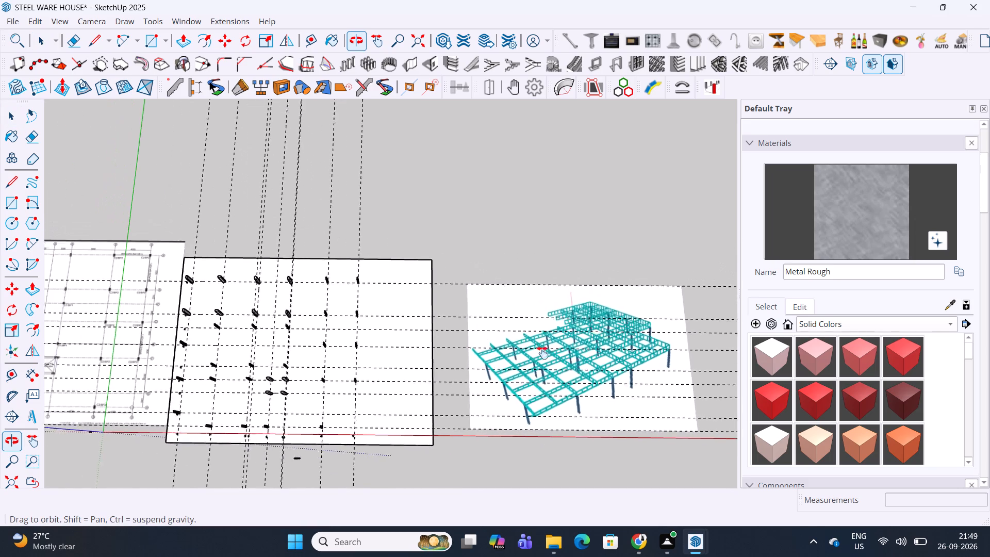
{"action": "middle_click_drag", "start_coordinate": [542, 353], "coordinate": [551, 346], "text": "shift"}
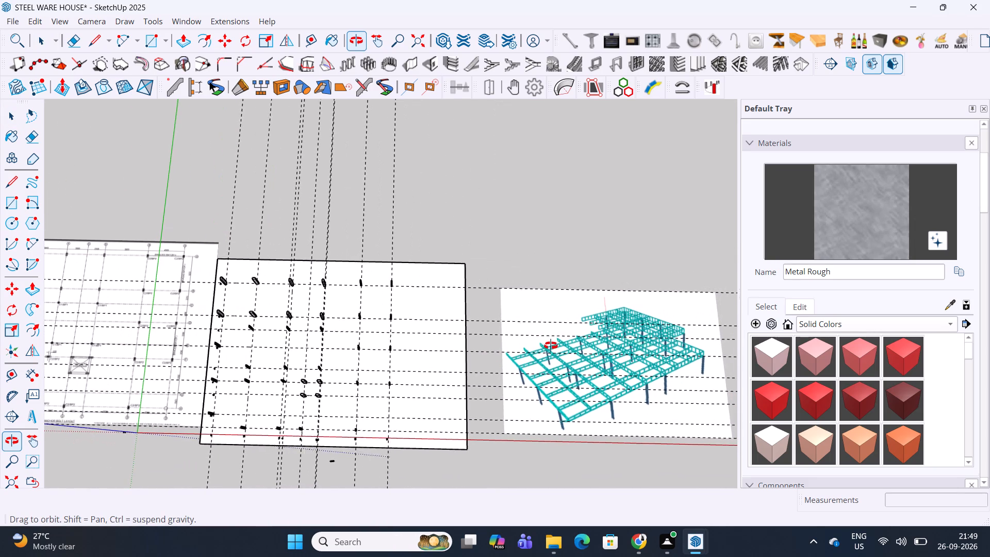
{"action": "middle_click_drag", "start_coordinate": [551, 346], "coordinate": [550, 313], "text": "shift"}
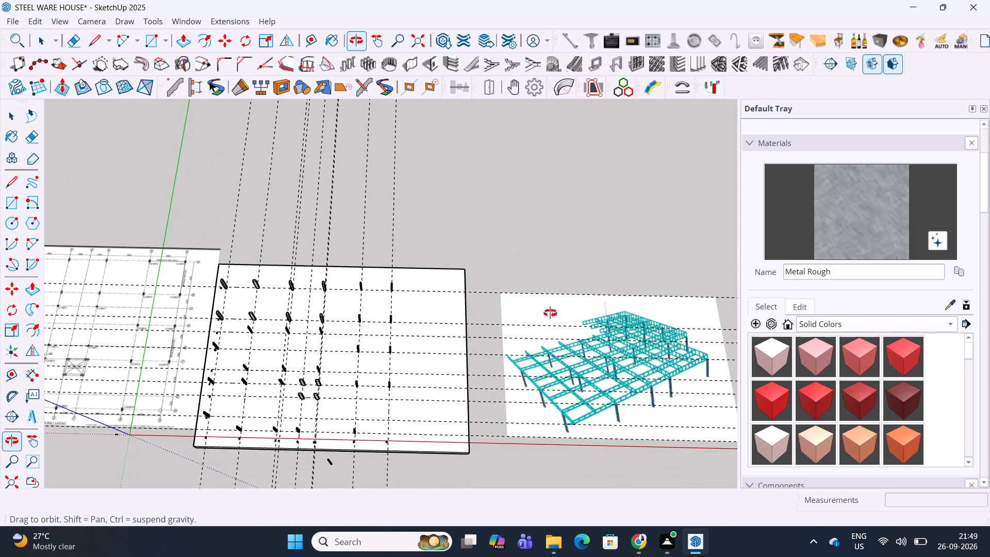
{"action": "middle_click_drag", "start_coordinate": [550, 313], "coordinate": [553, 295], "text": "shift"}
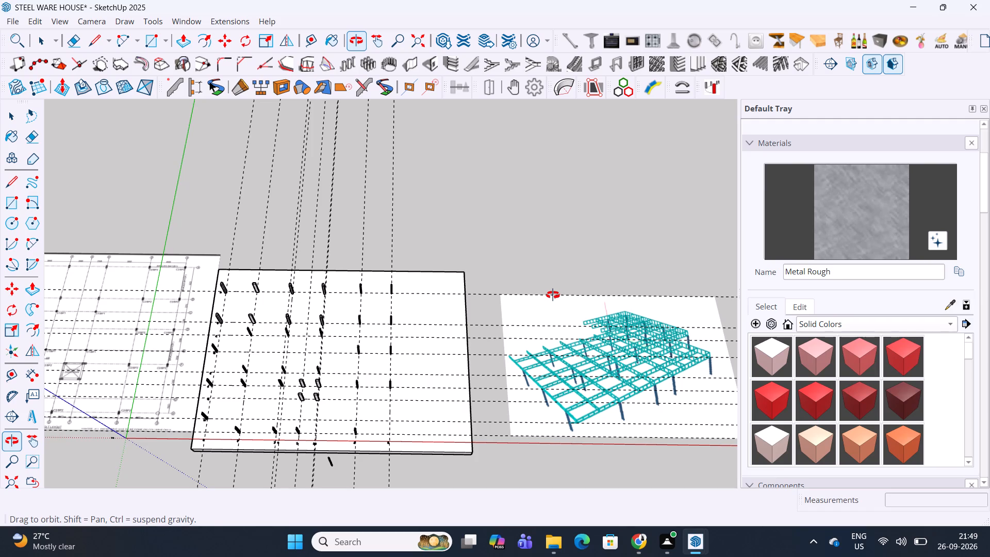
{"action": "middle_click_drag", "start_coordinate": [553, 295], "coordinate": [492, 347], "text": "shift"}
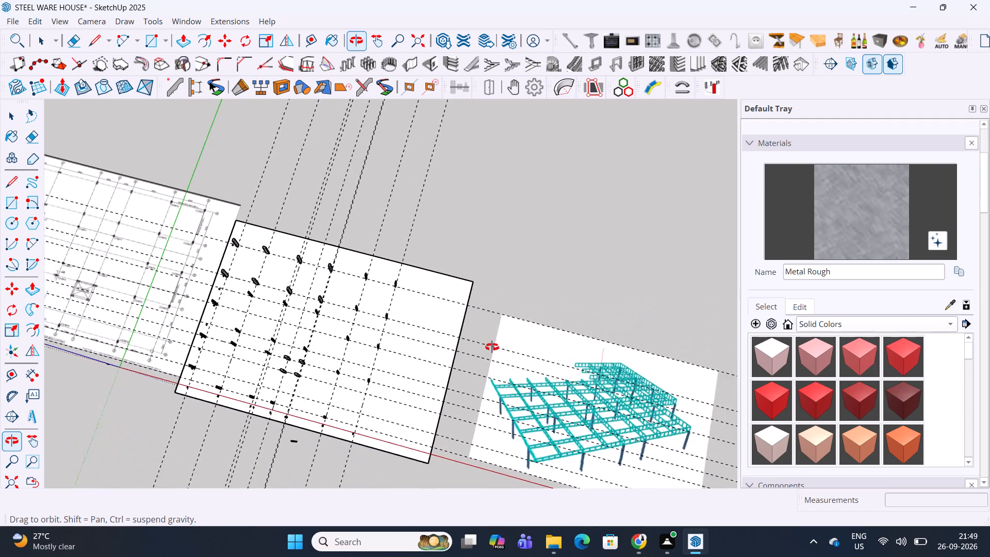
{"action": "middle_click_drag", "start_coordinate": [492, 347], "coordinate": [542, 344], "text": "shift"}
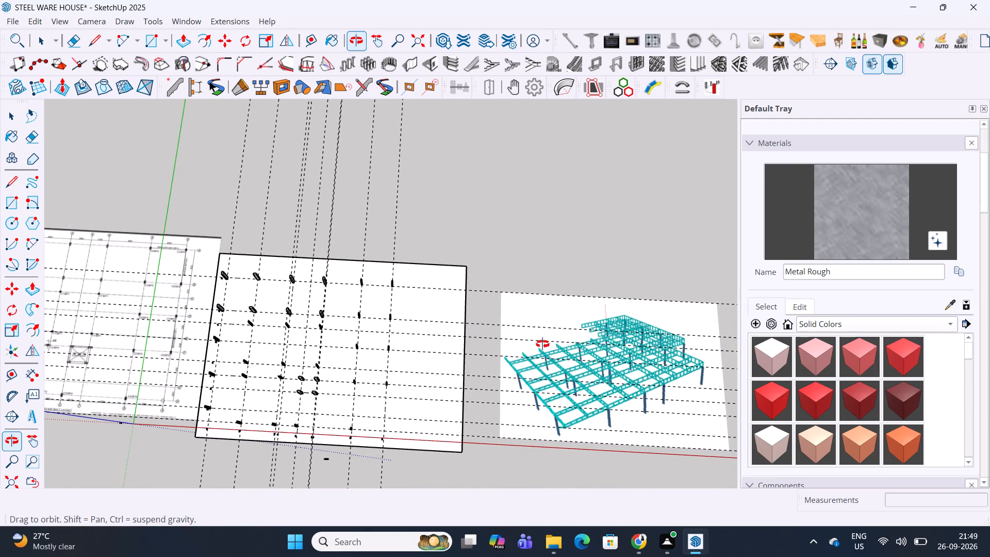
{"action": "middle_click_drag", "start_coordinate": [542, 344], "coordinate": [539, 339], "text": "shift"}
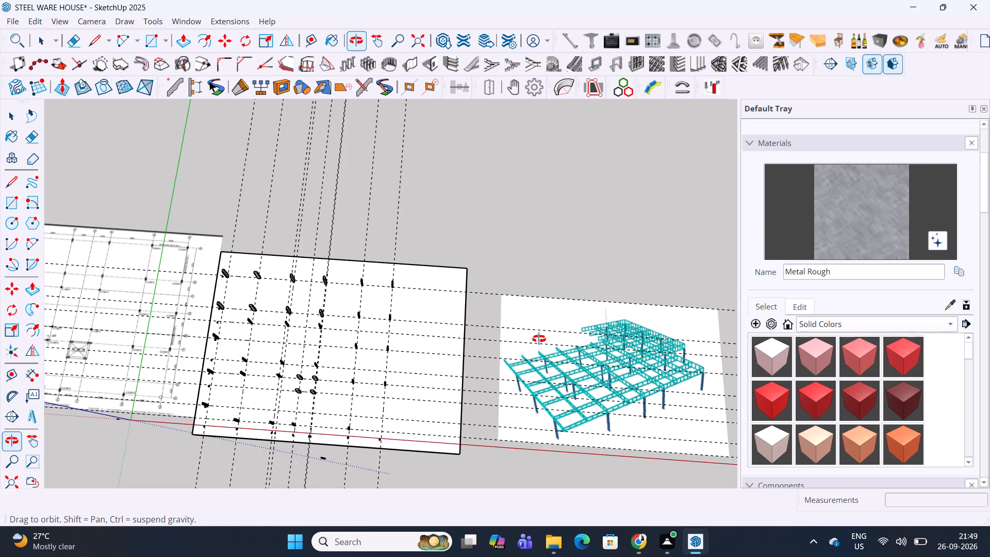
{"action": "middle_click_drag", "start_coordinate": [539, 339], "coordinate": [544, 337], "text": "shift"}
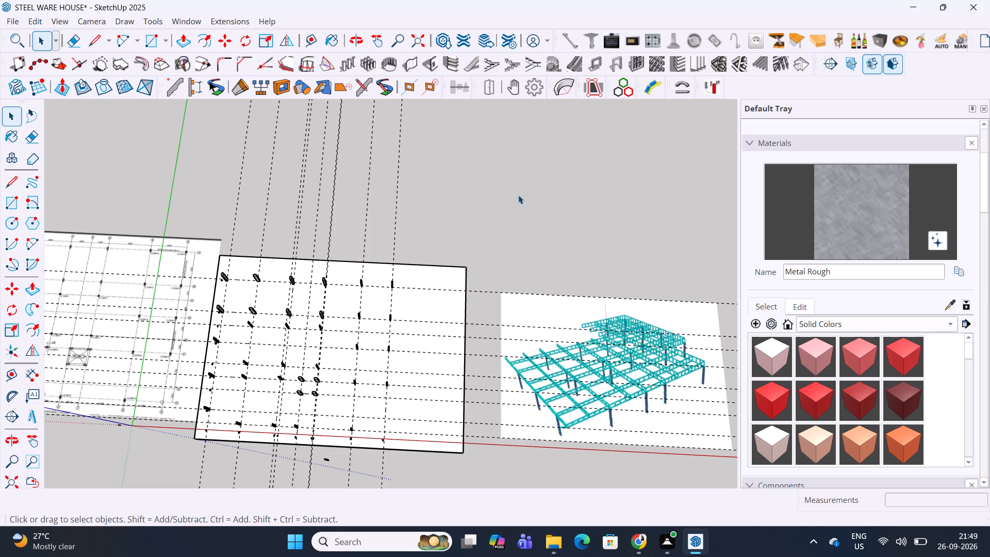
{"action": "left_click", "coordinate": [518, 195]}
{"action": "middle_click_drag", "start_coordinate": [296, 341], "coordinate": [344, 299]}
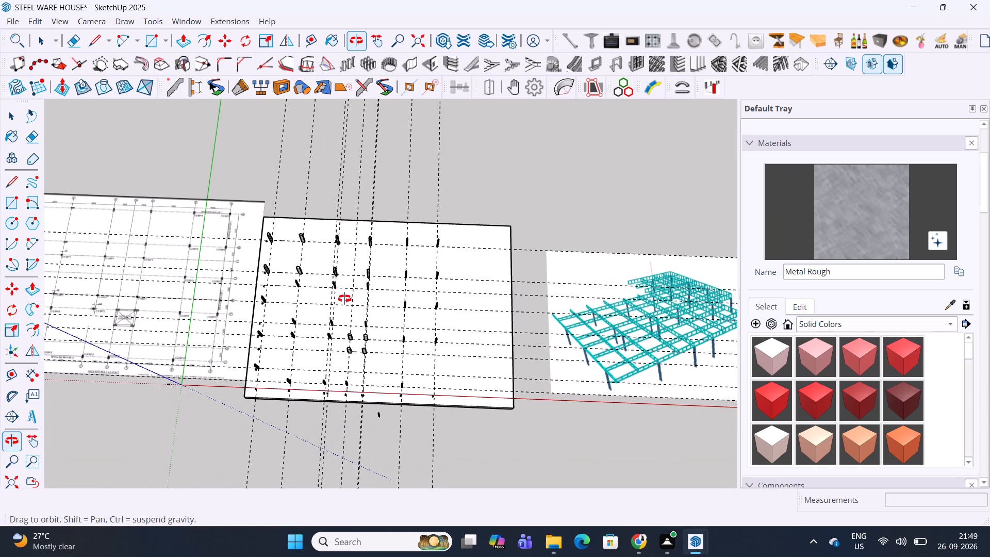
{"action": "middle_click_drag", "start_coordinate": [344, 299], "coordinate": [371, 245]}
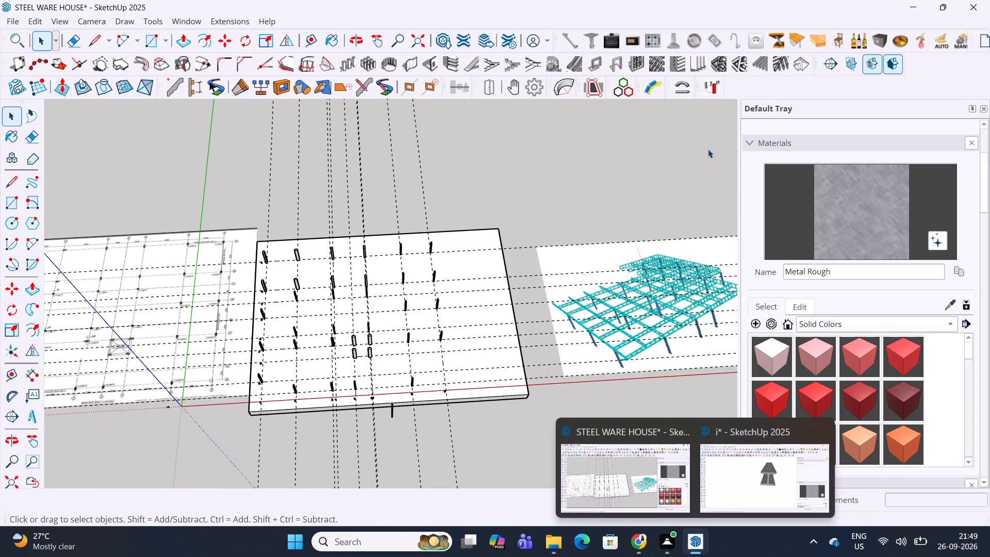
{"action": "scroll", "coordinate": [557, 231], "scroll_direction": "down", "scroll_amount": 4}
{"action": "middle_click_drag", "start_coordinate": [558, 227], "coordinate": [508, 220]}
{"action": "middle_click_drag", "start_coordinate": [464, 298], "coordinate": [483, 266]}
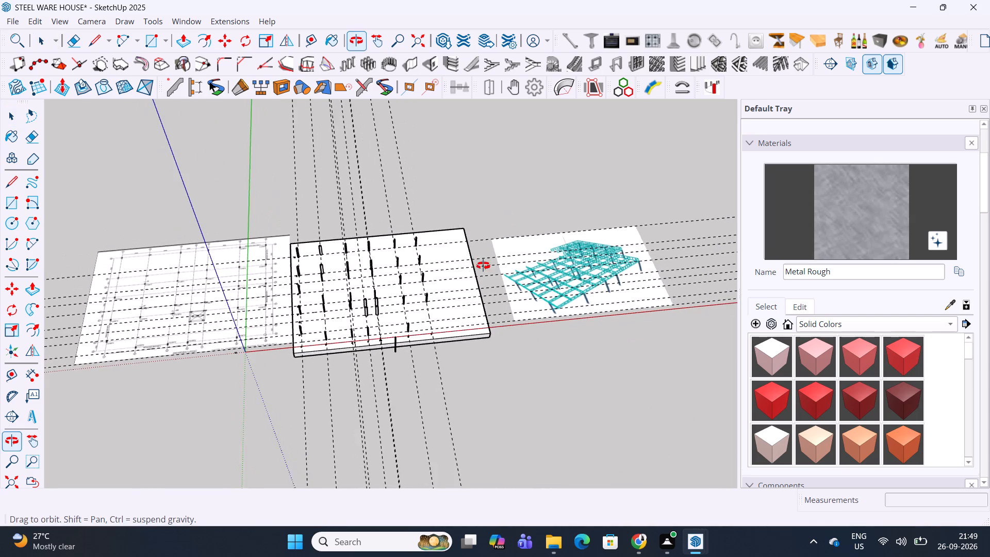
{"action": "middle_click_drag", "start_coordinate": [483, 266], "coordinate": [483, 265]}
Rotate the steel frame image 90° about its lower edge, parallel to the red axis, to stand it upright beside the slab.
{"action": "scroll", "coordinate": [575, 294], "scroll_direction": "up", "scroll_amount": 4}
{"action": "left_click", "coordinate": [625, 293]}
{"action": "middle_click_drag", "start_coordinate": [651, 297], "coordinate": [489, 297]}
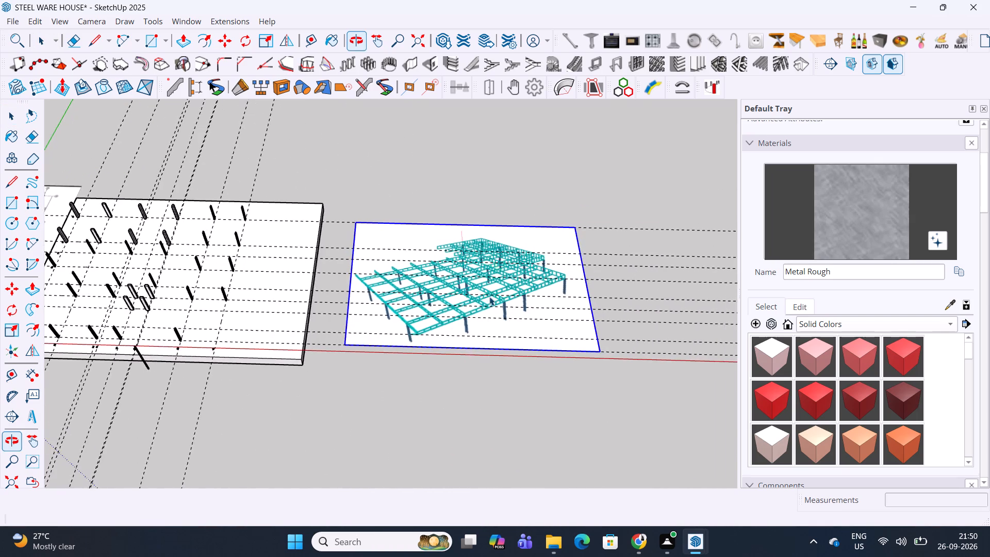
{"action": "middle_click_drag", "start_coordinate": [489, 297], "coordinate": [296, 272]}
{"action": "scroll", "coordinate": [452, 398], "scroll_direction": "up", "scroll_amount": 5}
{"action": "middle_click_drag", "start_coordinate": [520, 400], "coordinate": [422, 330]}
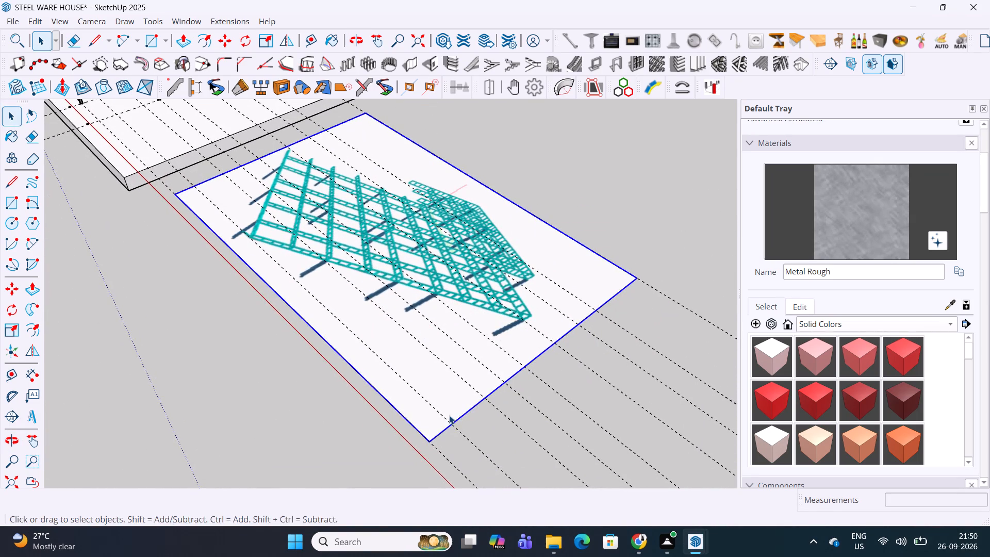
{"action": "key", "text": "q"}
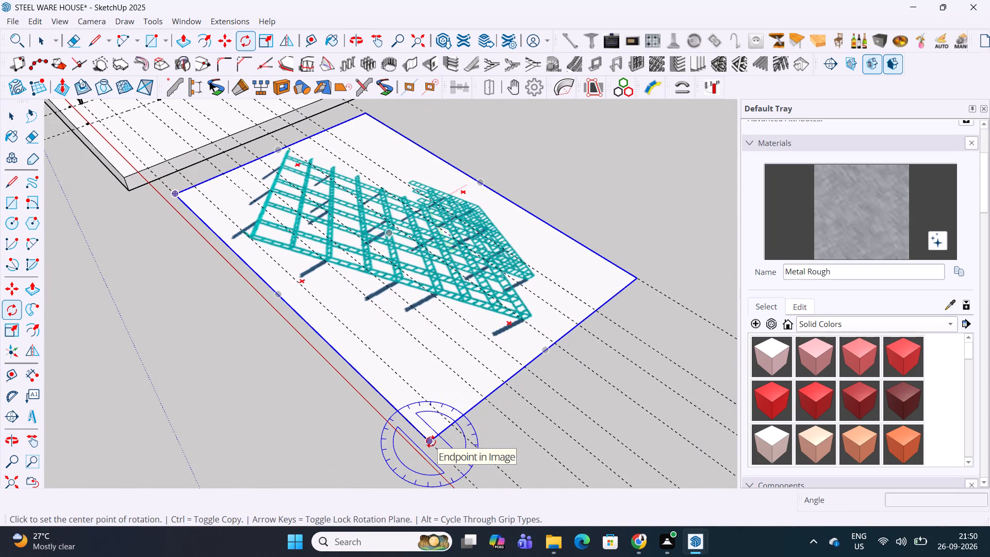
{"action": "key", "text": "Left"}
{"action": "key", "text": "Right"}
{"action": "left_click", "coordinate": [431, 441]}
{"action": "left_click", "coordinate": [626, 289]}
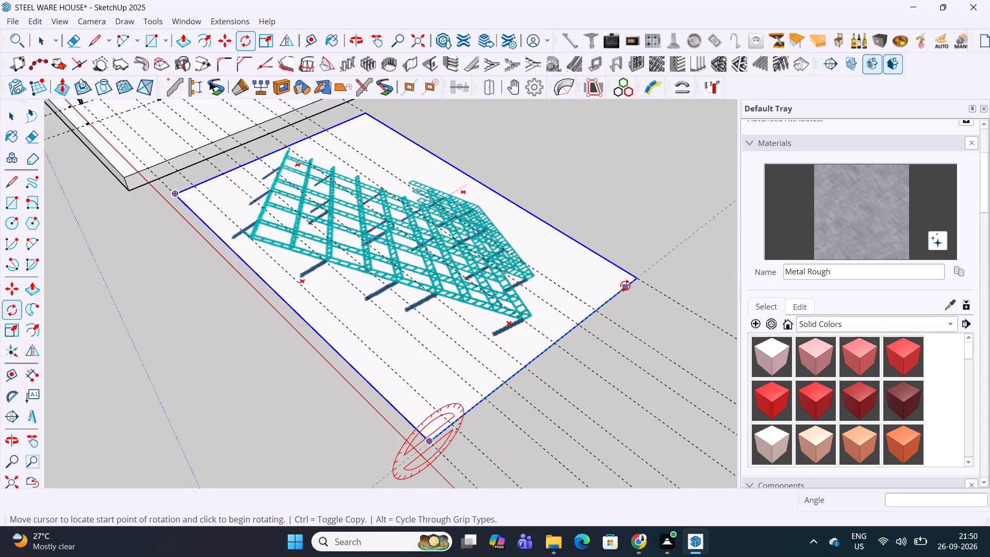
{"action": "type", "text": "90"}
{"action": "key", "text": "Return"}
{"action": "scroll", "coordinate": [571, 261], "scroll_direction": "down", "scroll_amount": 3}
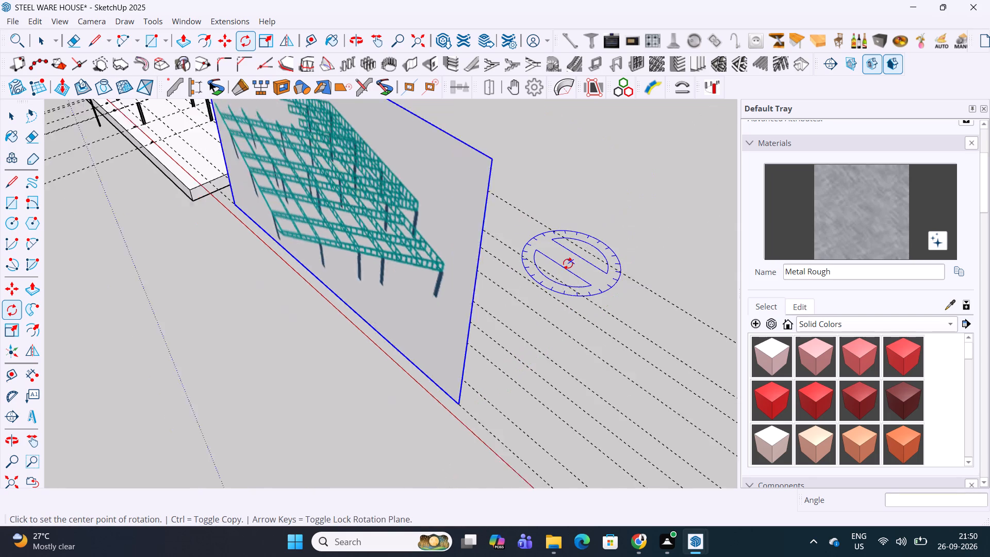
{"action": "scroll", "coordinate": [568, 264], "scroll_direction": "down", "scroll_amount": 4}
{"action": "middle_click_drag", "start_coordinate": [349, 267], "coordinate": [563, 166]}
{"action": "middle_click_drag", "start_coordinate": [481, 178], "coordinate": [562, 405], "text": "shift"}
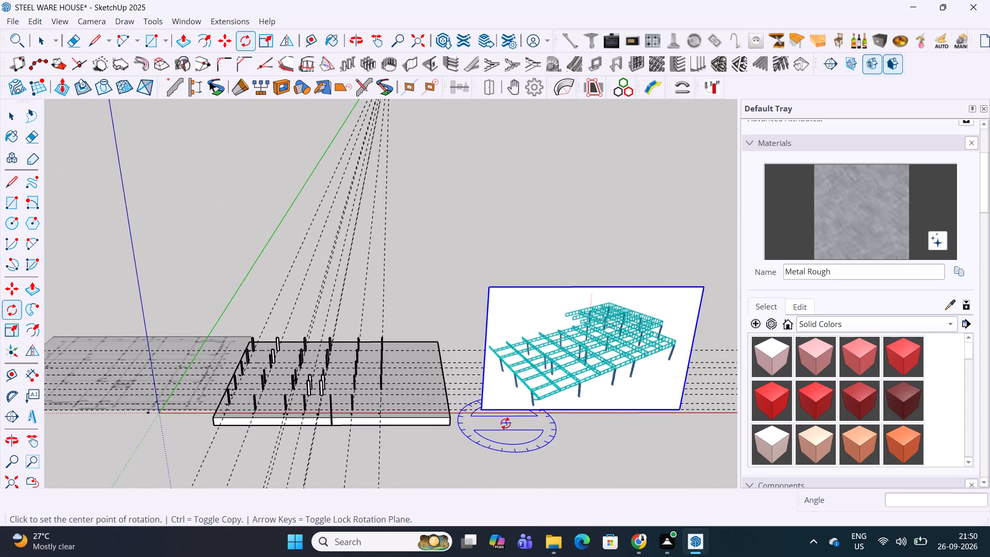
Move the upright steel frame image back about 29686 mm, using the slab side's near and far corners as reference points.
{"action": "key", "text": "space"}
{"action": "key", "text": "m"}
{"action": "left_click", "coordinate": [450, 416]}
{"action": "left_click", "coordinate": [441, 345]}
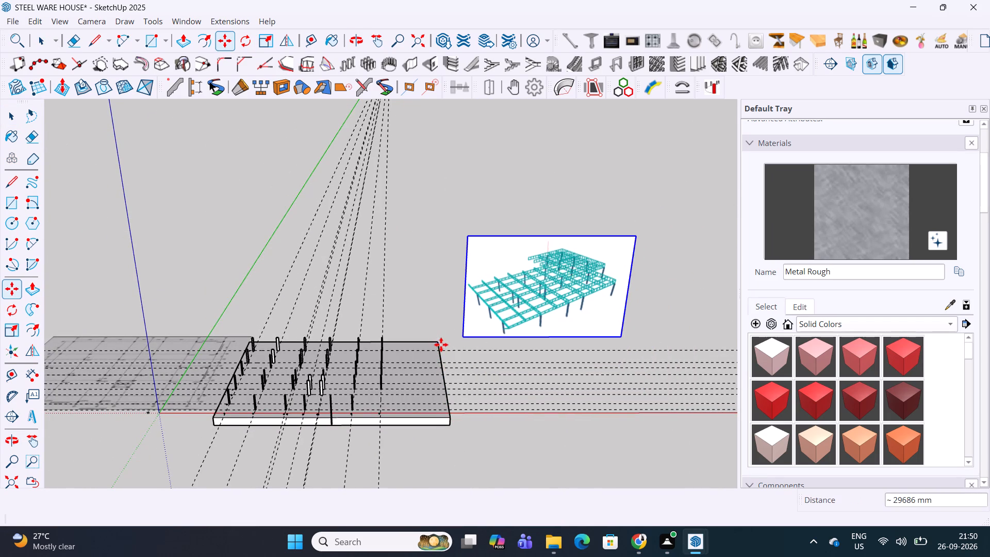
{"action": "key", "text": "space"}
{"action": "left_click", "coordinate": [485, 423]}
Examine the slab's columns alongside the upright steel frame image from several angles.
{"action": "scroll", "coordinate": [470, 299], "scroll_direction": "up", "scroll_amount": 3}
{"action": "middle_click_drag", "start_coordinate": [364, 353], "coordinate": [437, 324]}
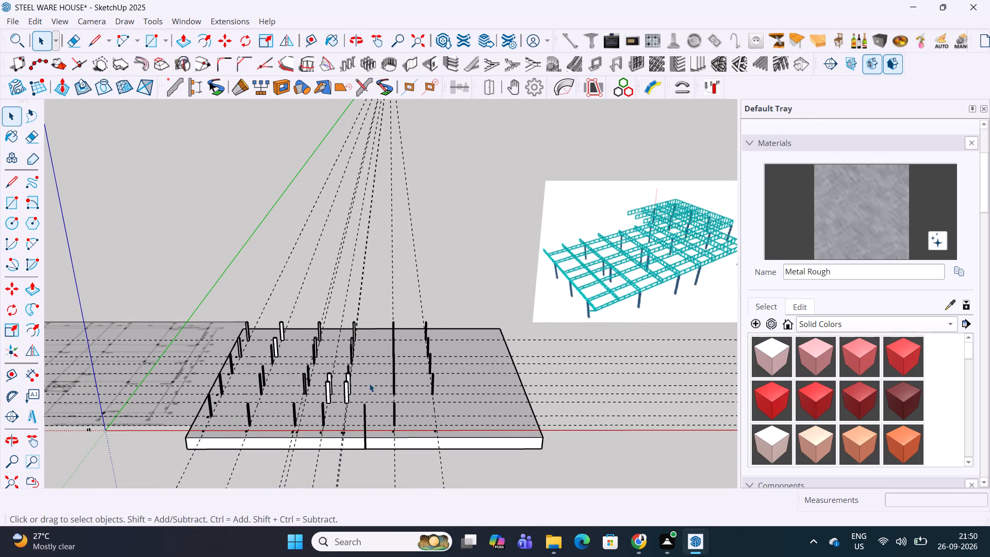
{"action": "scroll", "coordinate": [369, 383], "scroll_direction": "up", "scroll_amount": 2}
{"action": "middle_click_drag", "start_coordinate": [402, 397], "coordinate": [702, 409]}
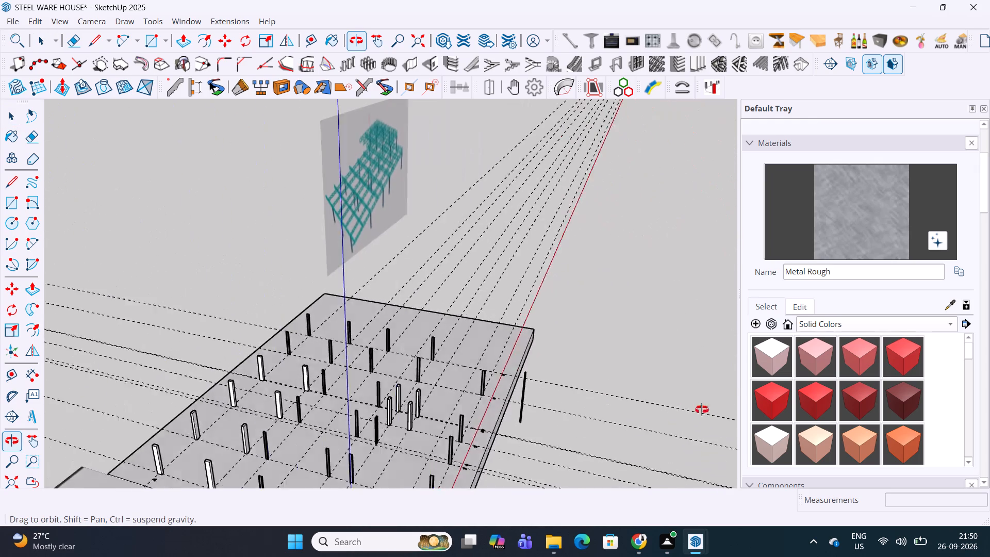
{"action": "middle_click_drag", "start_coordinate": [702, 409], "coordinate": [424, 359]}
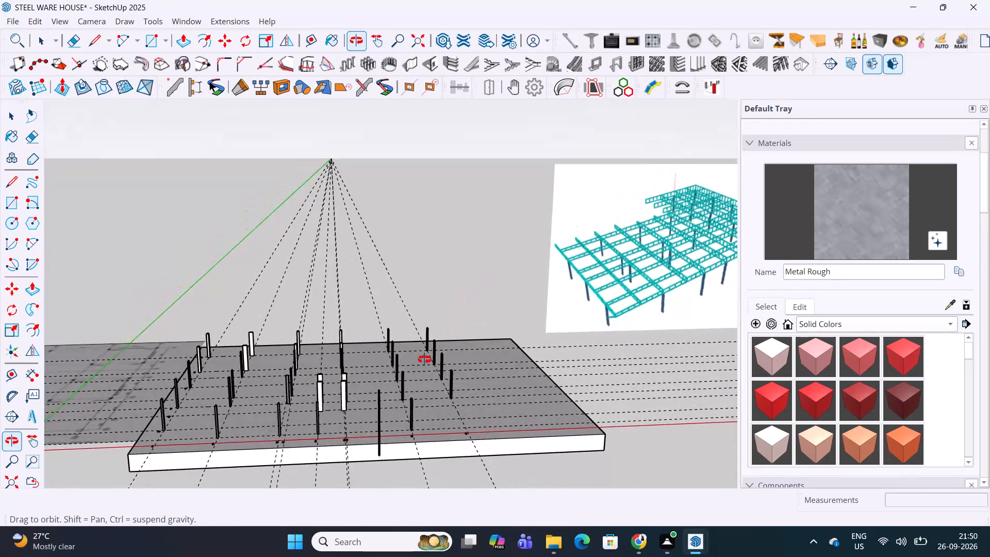
{"action": "middle_click_drag", "start_coordinate": [424, 359], "coordinate": [410, 340]}
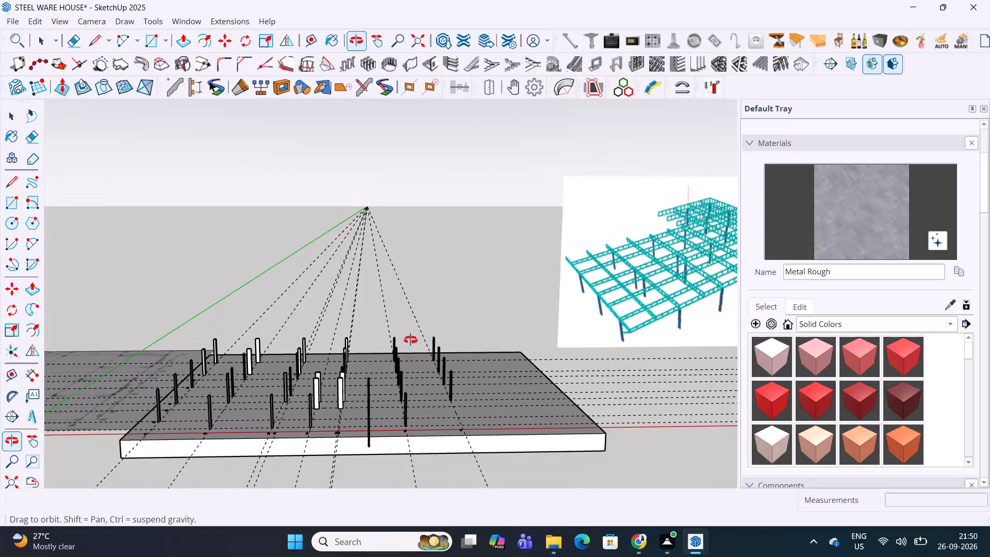
{"action": "middle_click_drag", "start_coordinate": [410, 340], "coordinate": [410, 375]}
{"action": "middle_click_drag", "start_coordinate": [511, 386], "coordinate": [360, 396], "text": "shift"}
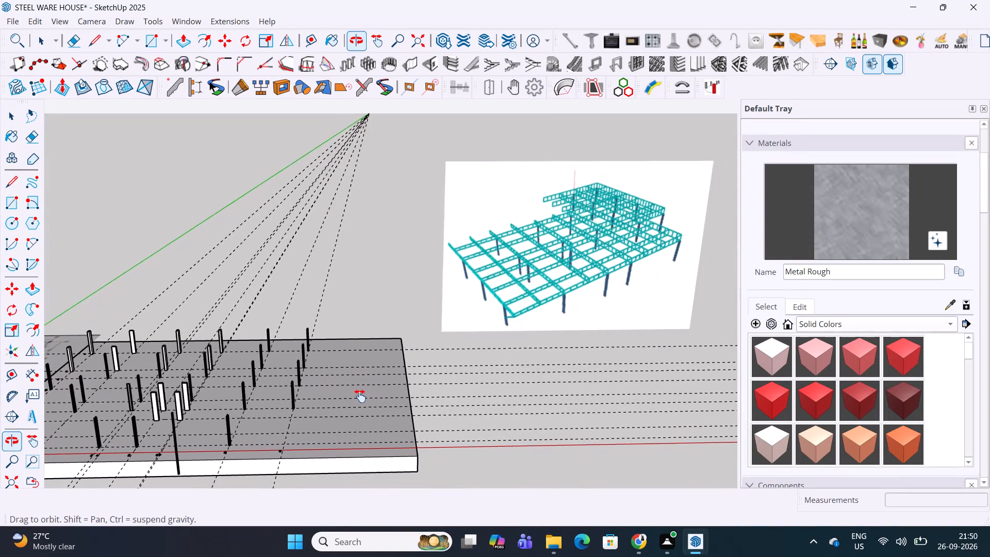
{"action": "middle_click_drag", "start_coordinate": [360, 396], "coordinate": [390, 382], "text": "shift"}
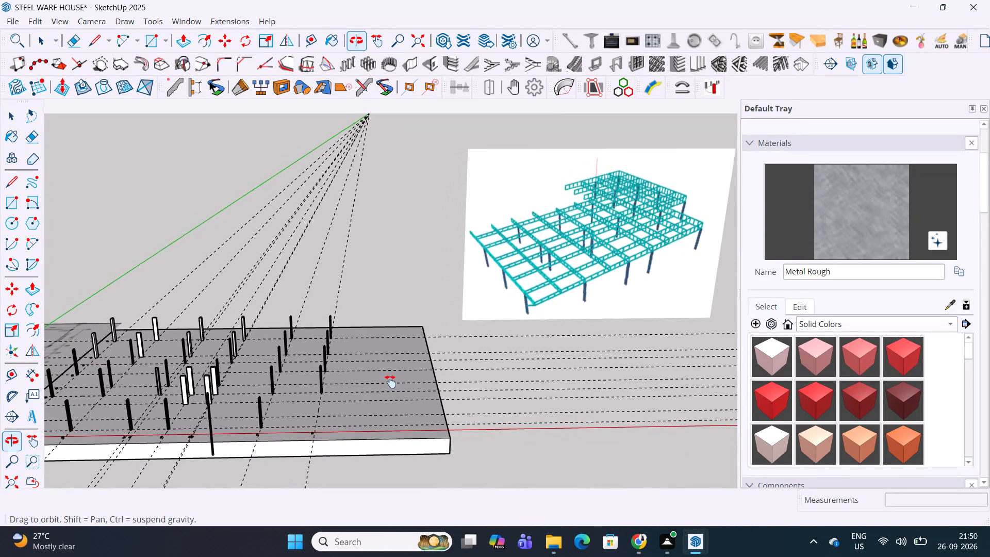
{"action": "middle_click_drag", "start_coordinate": [390, 382], "coordinate": [606, 362], "text": "shift"}
Rotate the loose vertical SHS member at the slab's front edge 90° about its base so it lies horizontal.
{"action": "scroll", "coordinate": [493, 427], "scroll_direction": "up", "scroll_amount": 4}
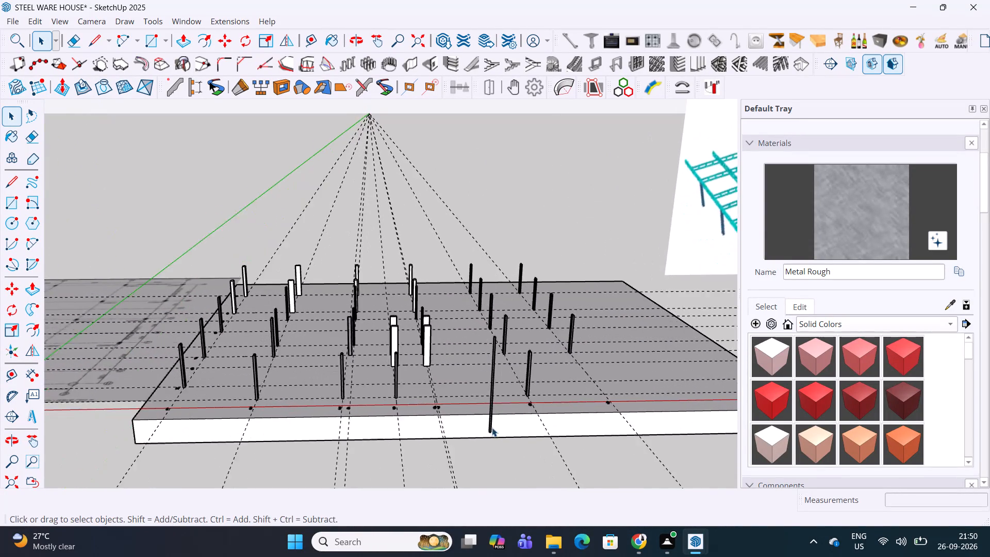
{"action": "scroll", "coordinate": [492, 428], "scroll_direction": "up", "scroll_amount": 6}
{"action": "left_click", "coordinate": [489, 428]}
{"action": "scroll", "coordinate": [489, 428], "scroll_direction": "up", "scroll_amount": 12}
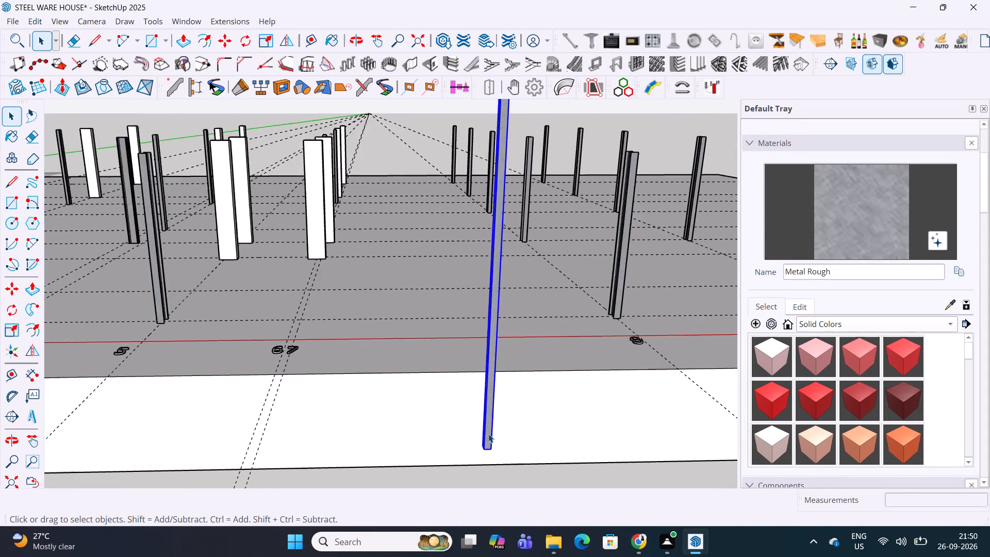
{"action": "scroll", "coordinate": [488, 434], "scroll_direction": "up", "scroll_amount": 3}
{"action": "key", "text": "q"}
{"action": "left_click", "coordinate": [489, 443]}
{"action": "left_click", "coordinate": [492, 398]}
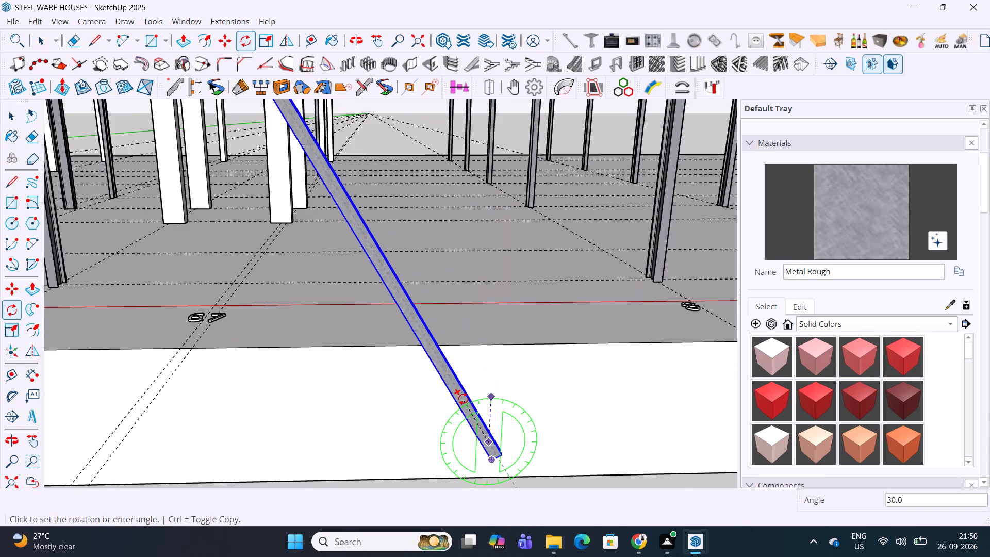
{"action": "type", "text": "90"}
{"action": "key", "text": "Return"}
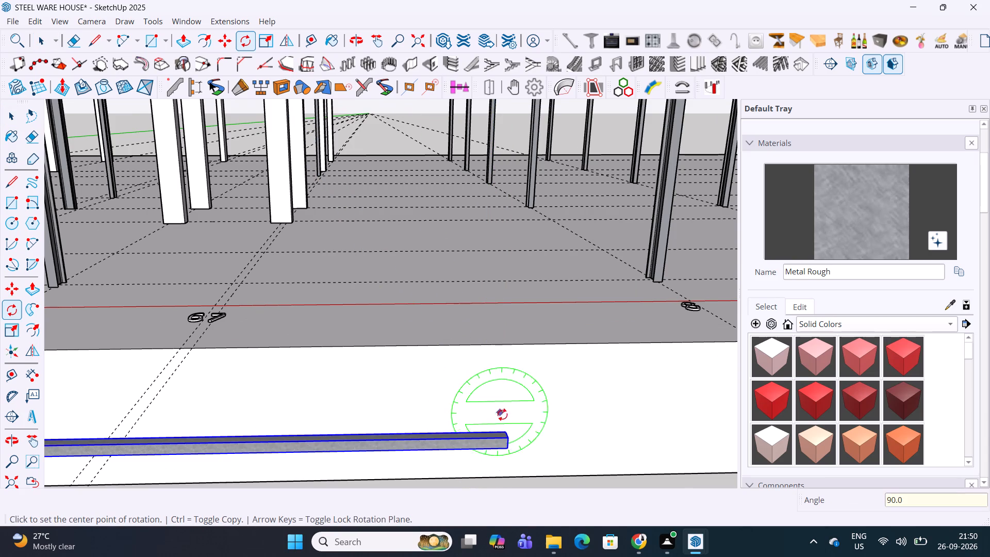
Pick up the horizontal SHS member by its end corner and compare it with the outer truss corner in the steel frame image.
{"action": "key", "text": "m"}
{"action": "left_click", "coordinate": [508, 450]}
{"action": "scroll", "coordinate": [544, 327], "scroll_direction": "down", "scroll_amount": 6}
{"action": "scroll", "coordinate": [607, 269], "scroll_direction": "down", "scroll_amount": 5}
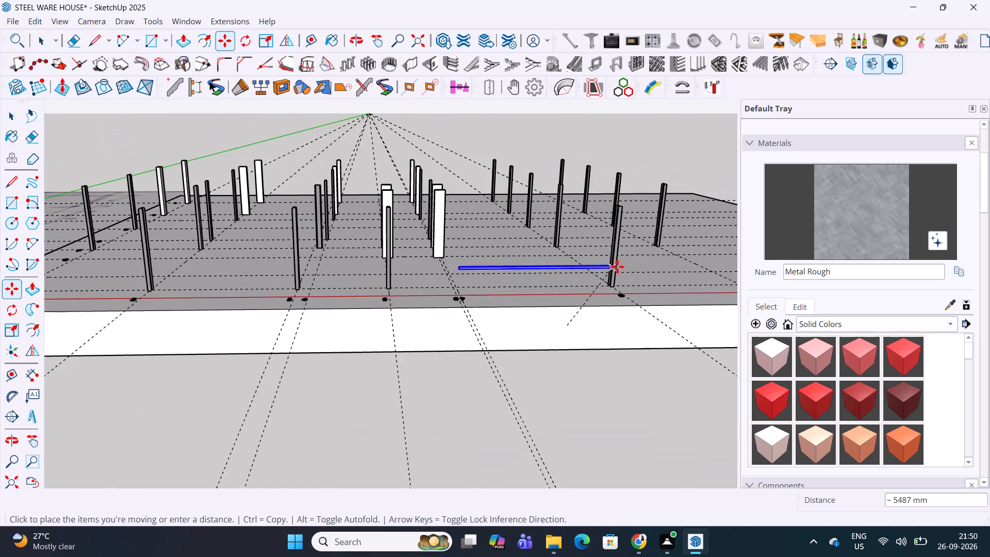
{"action": "middle_click_drag", "start_coordinate": [635, 257], "coordinate": [411, 359], "text": "shift"}
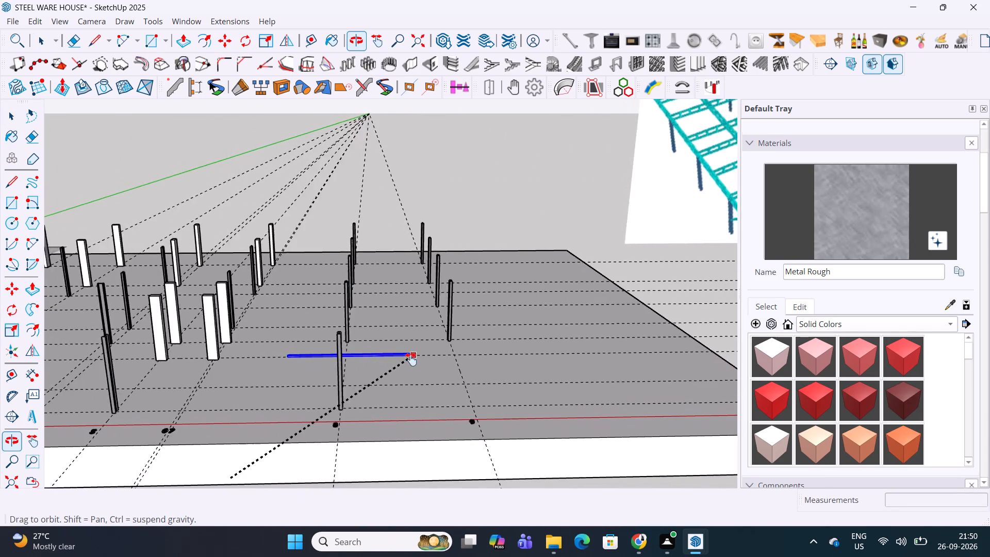
{"action": "middle_click_drag", "start_coordinate": [411, 359], "coordinate": [0, 380], "text": "shift"}
{"action": "scroll", "coordinate": [169, 294], "scroll_direction": "down", "scroll_amount": 6}
{"action": "middle_click_drag", "start_coordinate": [383, 269], "coordinate": [364, 353], "text": "shift"}
{"action": "scroll", "coordinate": [543, 270], "scroll_direction": "up", "scroll_amount": 17}
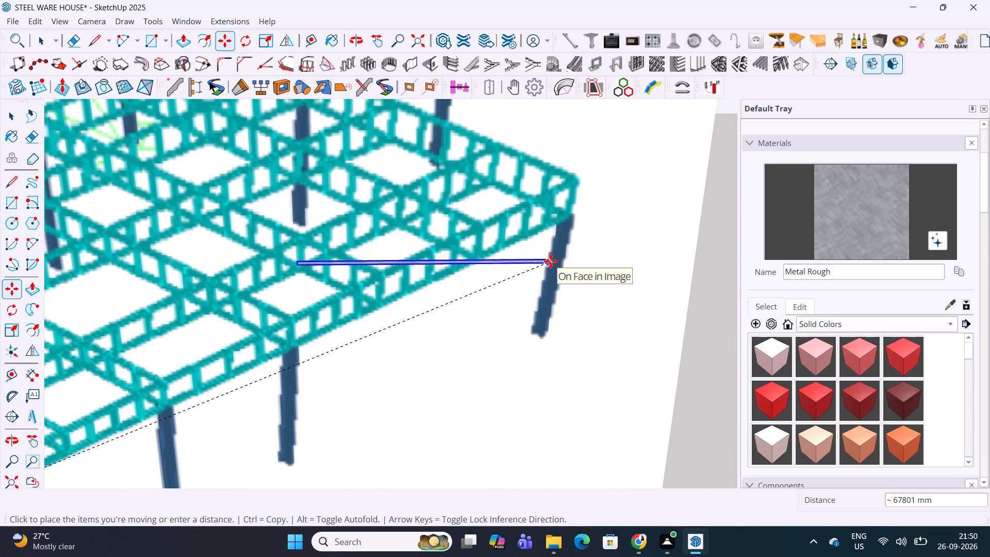
{"action": "scroll", "coordinate": [607, 228], "scroll_direction": "down", "scroll_amount": 2}
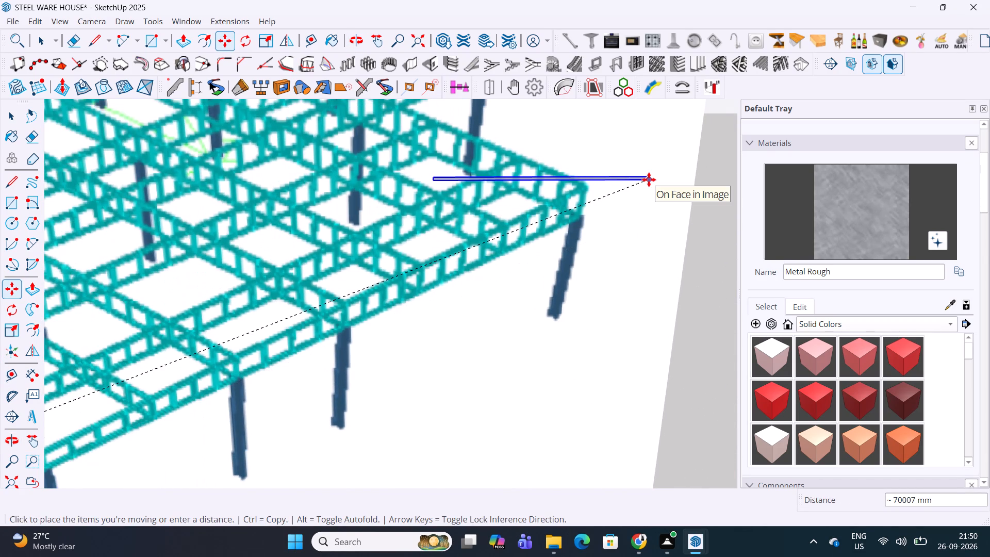
{"action": "scroll", "coordinate": [650, 179], "scroll_direction": "down", "scroll_amount": 3}
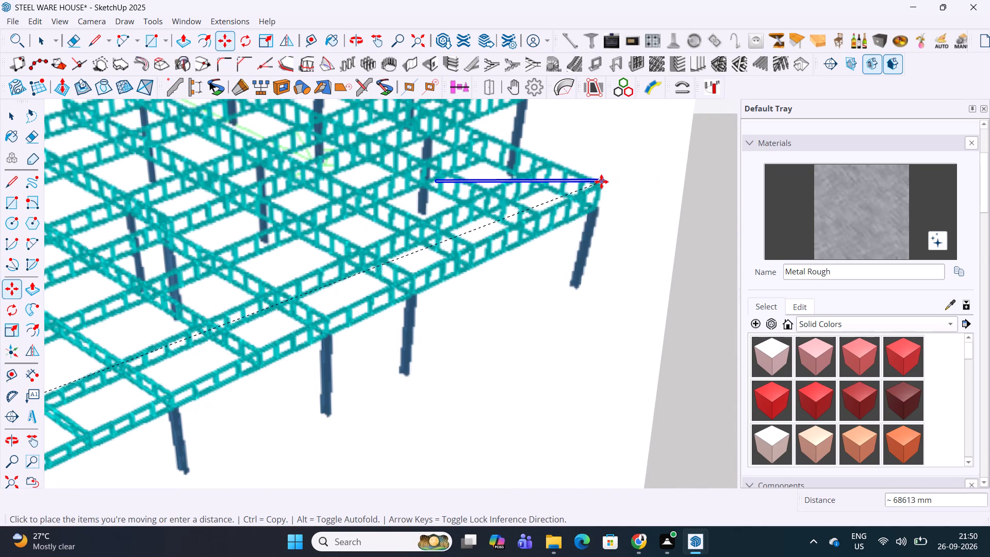
{"action": "scroll", "coordinate": [606, 183], "scroll_direction": "down", "scroll_amount": 12}
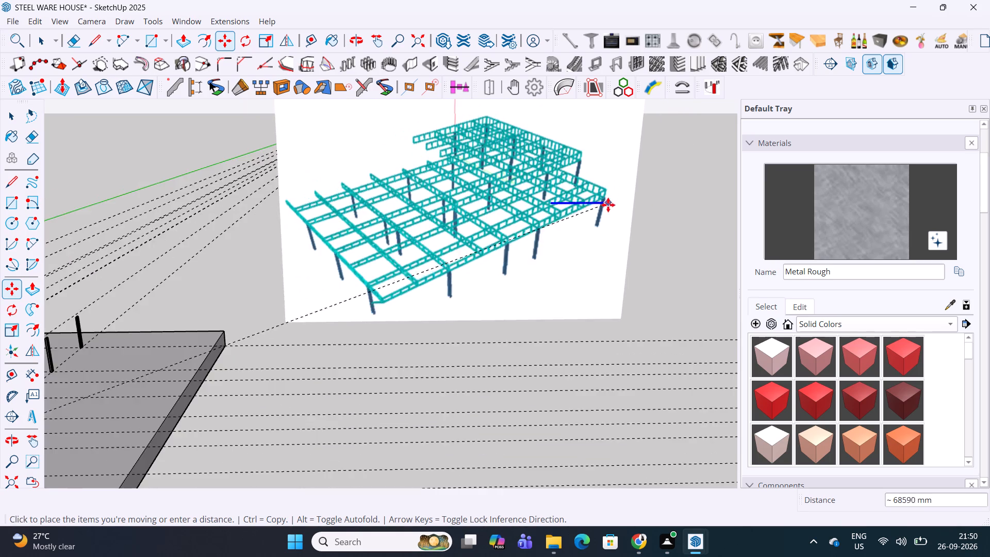
{"action": "scroll", "coordinate": [603, 228], "scroll_direction": "down", "scroll_amount": 5}
Check the truss and column arrangement in the sections along grids H, 8 and 1 in the truss framing PDF.
{"action": "left_click", "coordinate": [642, 548]}
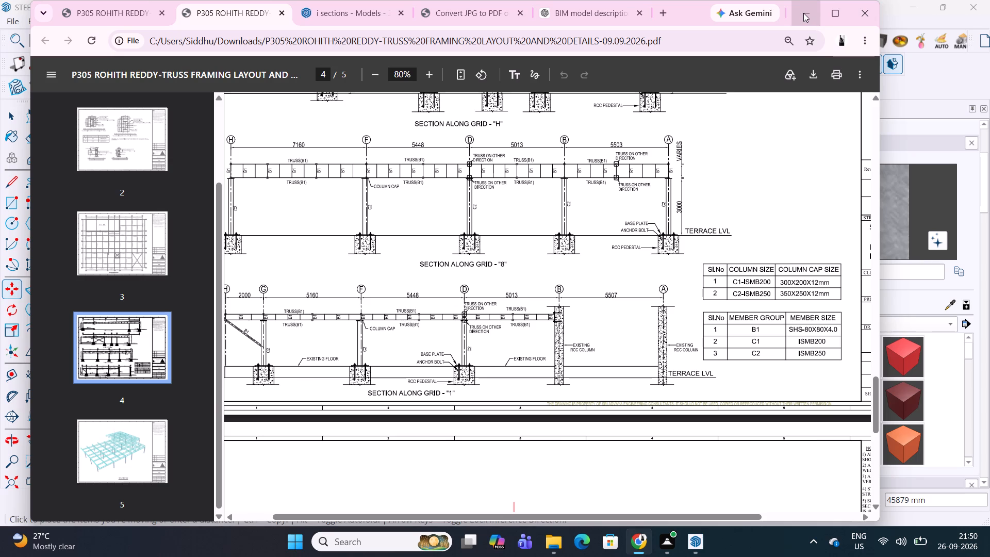
{"action": "scroll", "coordinate": [569, 277], "scroll_direction": "up", "scroll_amount": 1}
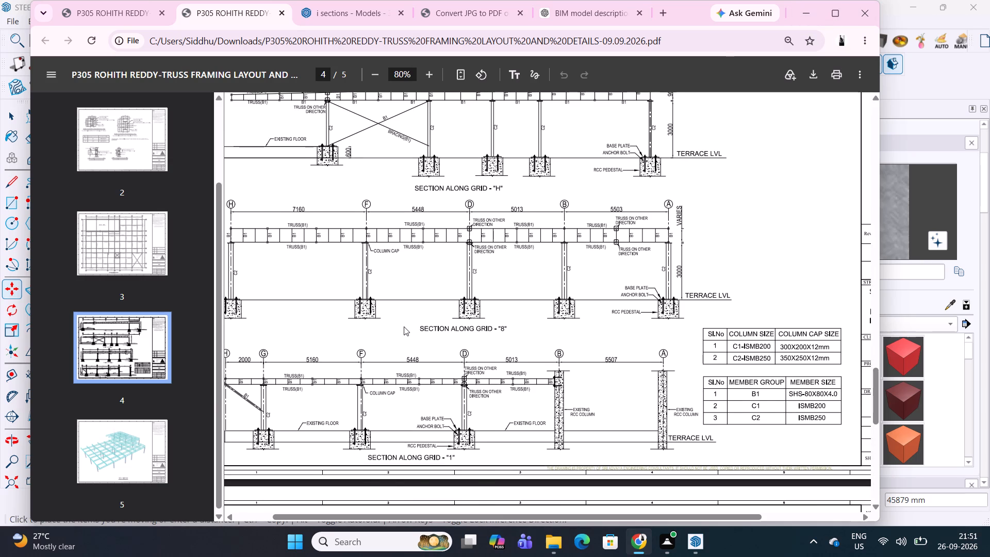
{"action": "left_click_drag", "start_coordinate": [409, 515], "coordinate": [406, 515]}
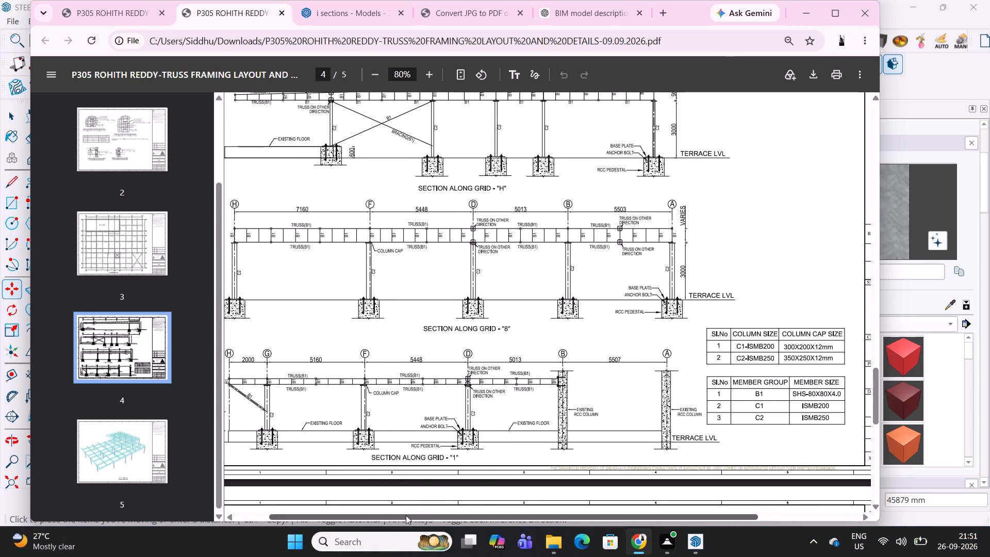
{"action": "left_click_drag", "start_coordinate": [406, 515], "coordinate": [368, 513]}
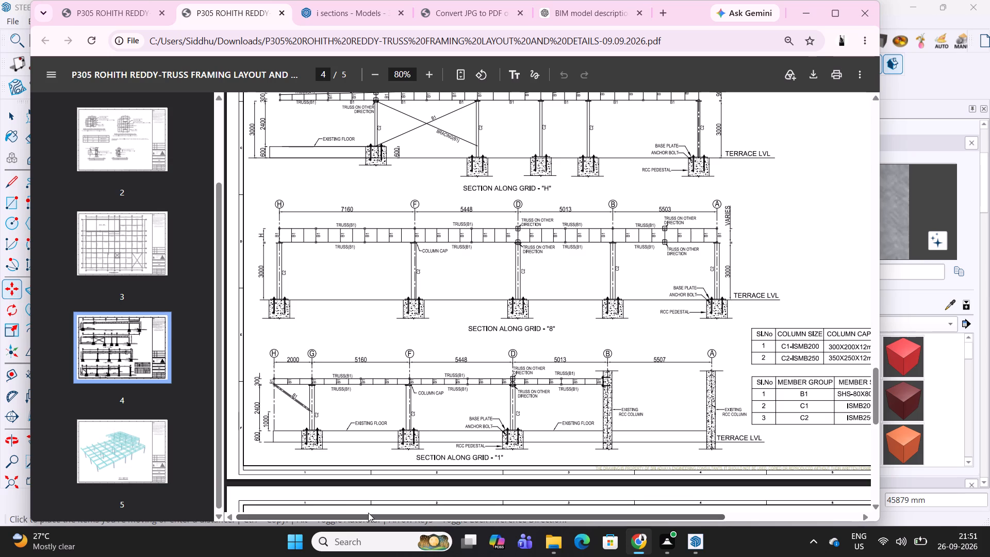
{"action": "scroll", "coordinate": [389, 332], "scroll_direction": "up", "scroll_amount": 1}
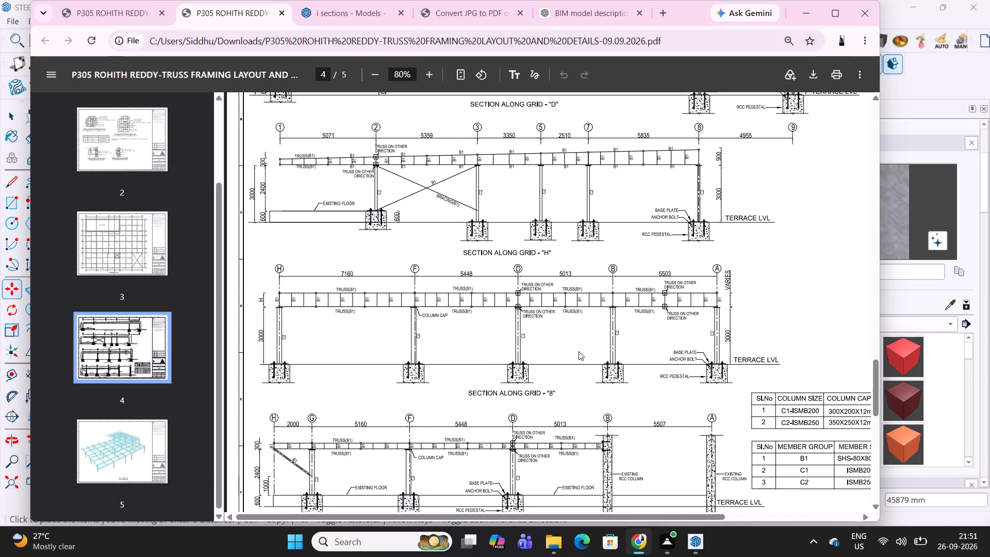
{"action": "left_click", "coordinate": [808, 9]}
Place the horizontal SHS member's end on top of the first-row column at grid 8.
{"action": "scroll", "coordinate": [203, 367], "scroll_direction": "up", "scroll_amount": 5}
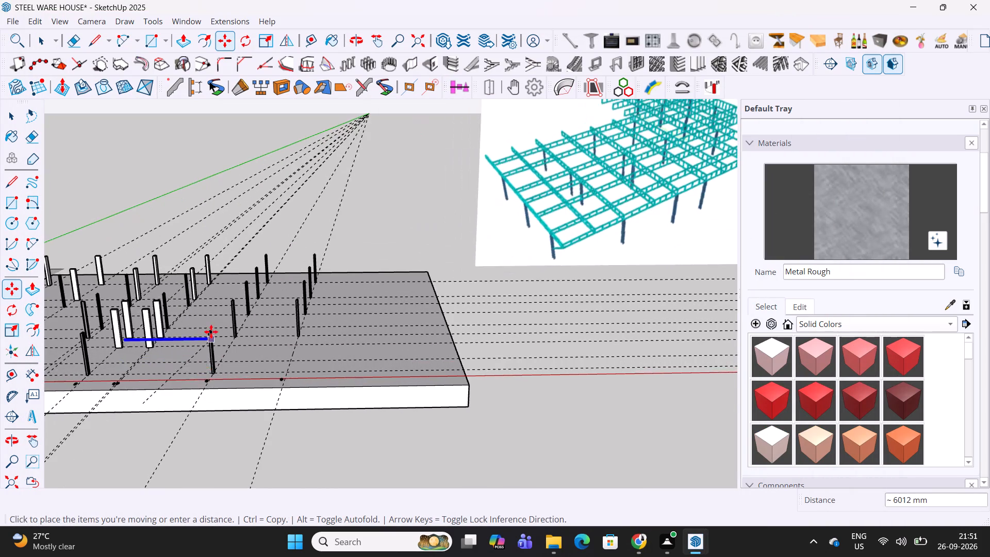
{"action": "scroll", "coordinate": [212, 330], "scroll_direction": "up", "scroll_amount": 5}
{"action": "middle_click_drag", "start_coordinate": [212, 330], "coordinate": [481, 317], "text": "shift"}
{"action": "middle_click_drag", "start_coordinate": [481, 304], "coordinate": [455, 407]}
{"action": "scroll", "coordinate": [452, 407], "scroll_direction": "up", "scroll_amount": 20}
{"action": "scroll", "coordinate": [452, 407], "scroll_direction": "up", "scroll_amount": 10}
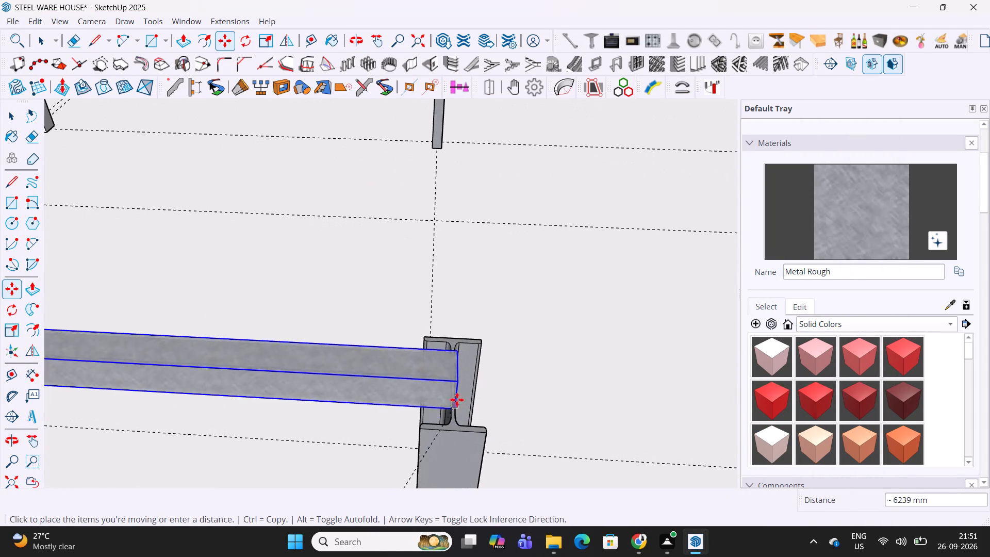
{"action": "left_click", "coordinate": [456, 385]}
Shift the SHS member about 36 mm sideways to the midpoint of the column web's top edge.
{"action": "middle_click_drag", "start_coordinate": [522, 387], "coordinate": [260, 367]}
{"action": "scroll", "coordinate": [375, 405], "scroll_direction": "up", "scroll_amount": 10}
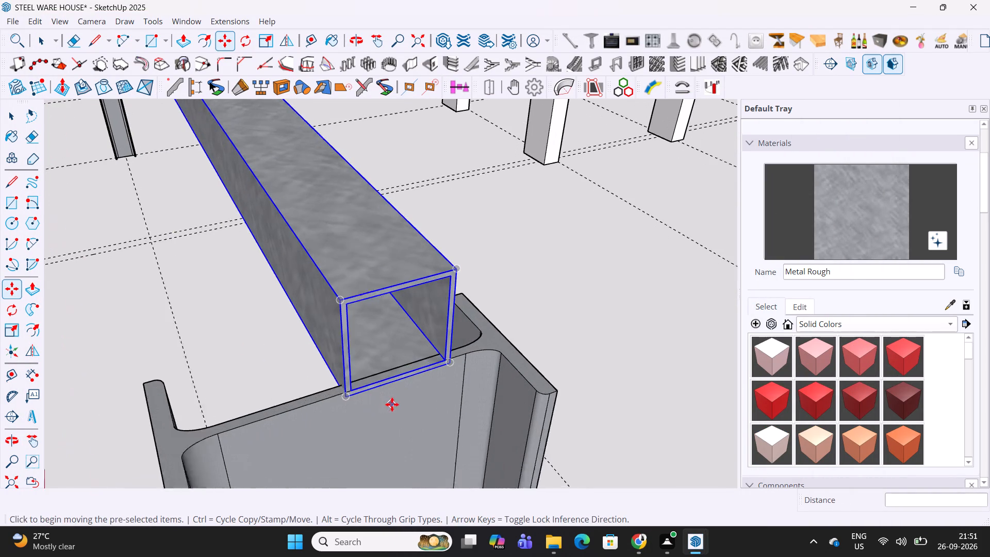
{"action": "scroll", "coordinate": [392, 404], "scroll_direction": "up", "scroll_amount": 2}
{"action": "left_click", "coordinate": [403, 376]}
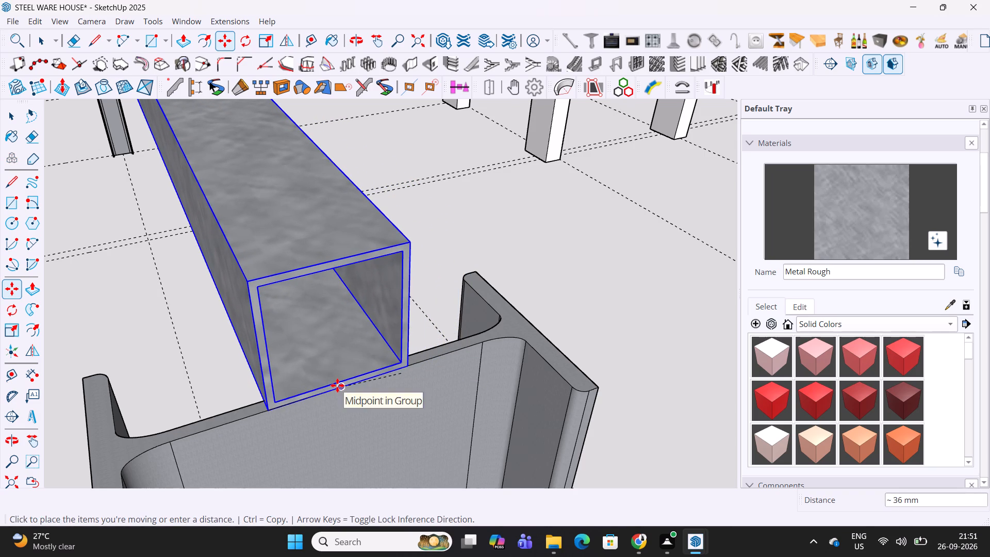
{"action": "left_click", "coordinate": [337, 385]}
Push/Pull the SHS member's free end face about 16429 mm along the column row to the far end column.
{"action": "scroll", "coordinate": [448, 358], "scroll_direction": "down", "scroll_amount": 17}
{"action": "middle_click_drag", "start_coordinate": [385, 284], "coordinate": [632, 265]}
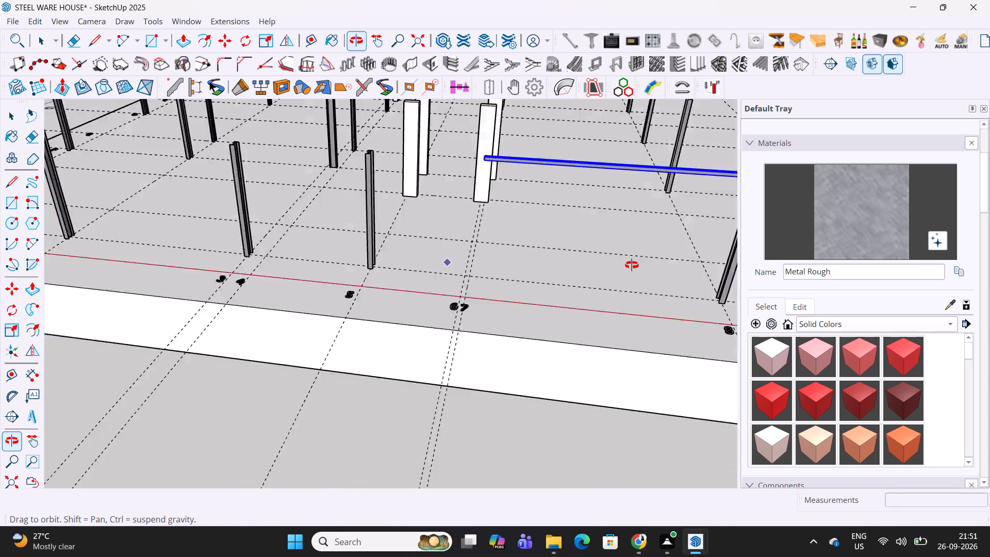
{"action": "middle_click_drag", "start_coordinate": [632, 265], "coordinate": [741, 332]}
{"action": "middle_click_drag", "start_coordinate": [523, 209], "coordinate": [456, 384], "text": "shift"}
{"action": "scroll", "coordinate": [438, 393], "scroll_direction": "up", "scroll_amount": 16}
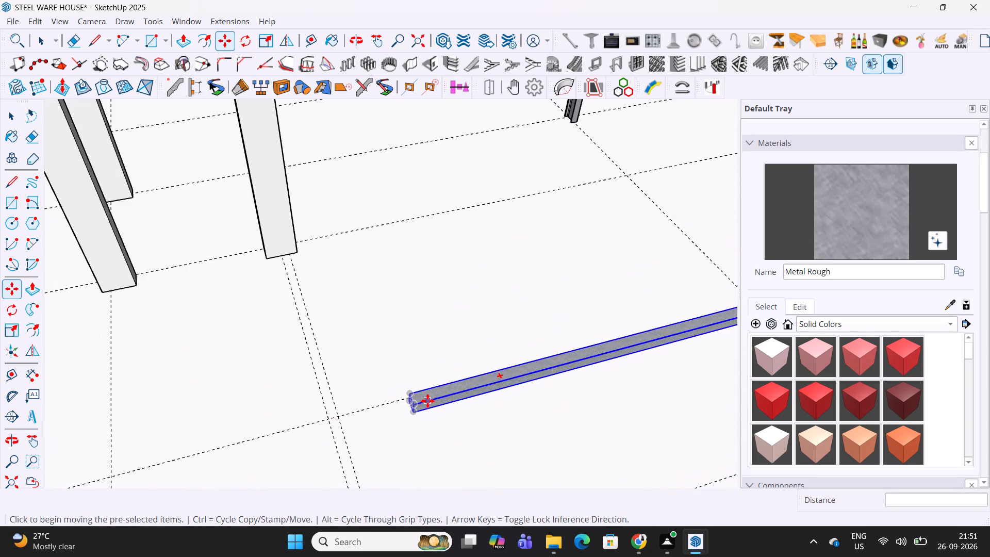
{"action": "middle_click_drag", "start_coordinate": [425, 401], "coordinate": [550, 317]}
{"action": "scroll", "coordinate": [474, 366], "scroll_direction": "up", "scroll_amount": 5}
{"action": "key", "text": "space"}
{"action": "double_click", "coordinate": [447, 392]}
{"action": "scroll", "coordinate": [442, 401], "scroll_direction": "up", "scroll_amount": 3}
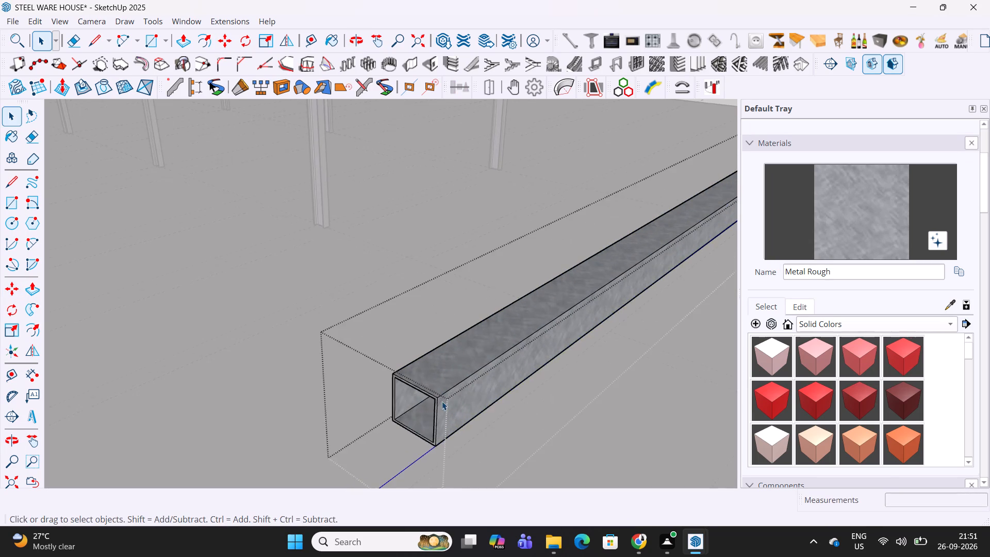
{"action": "scroll", "coordinate": [442, 401], "scroll_direction": "up", "scroll_amount": 8}
{"action": "key", "text": "p"}
{"action": "left_click", "coordinate": [431, 399]}
{"action": "scroll", "coordinate": [451, 270], "scroll_direction": "down", "scroll_amount": 6}
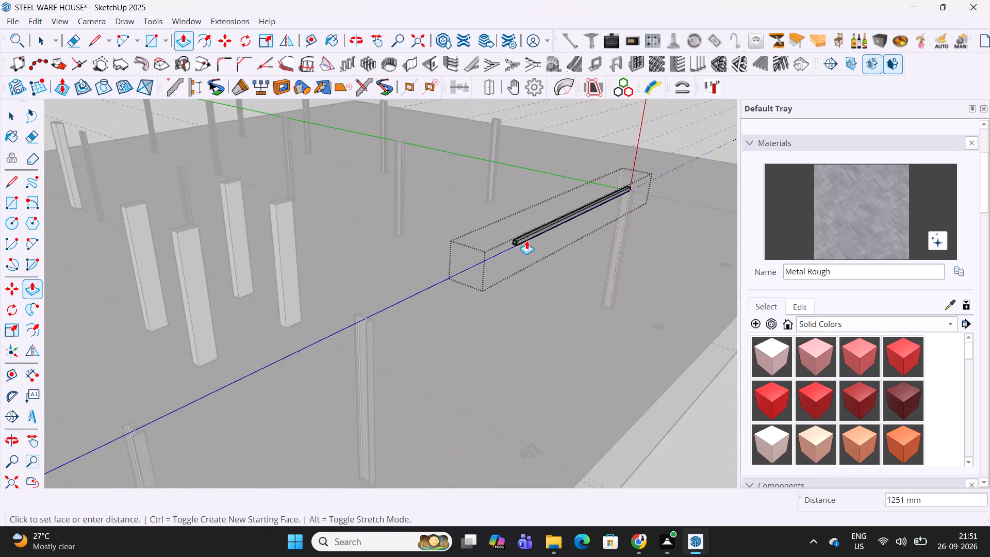
{"action": "scroll", "coordinate": [526, 240], "scroll_direction": "down", "scroll_amount": 12}
{"action": "scroll", "coordinate": [390, 336], "scroll_direction": "up", "scroll_amount": 4}
{"action": "scroll", "coordinate": [283, 321], "scroll_direction": "up", "scroll_amount": 7}
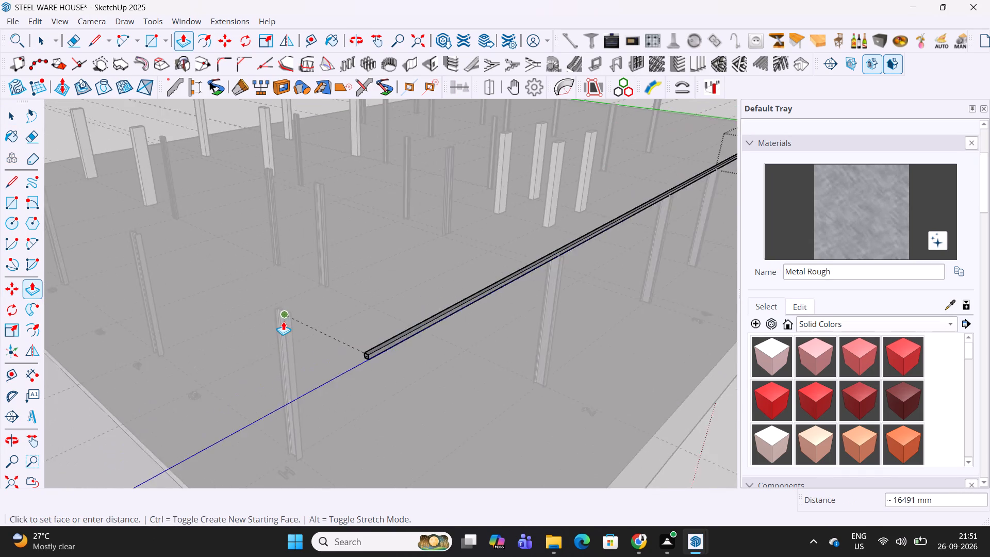
{"action": "scroll", "coordinate": [283, 321], "scroll_direction": "up", "scroll_amount": 20}
{"action": "scroll", "coordinate": [283, 321], "scroll_direction": "up", "scroll_amount": 4}
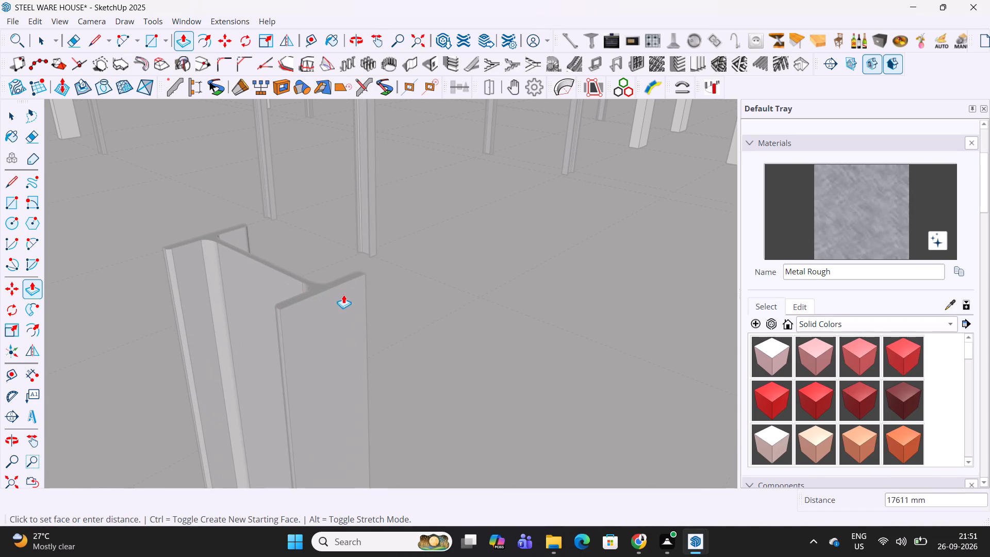
{"action": "left_click", "coordinate": [324, 293]}
{"action": "scroll", "coordinate": [271, 303], "scroll_direction": "down", "scroll_amount": 20}
{"action": "scroll", "coordinate": [271, 303], "scroll_direction": "down", "scroll_amount": 7}
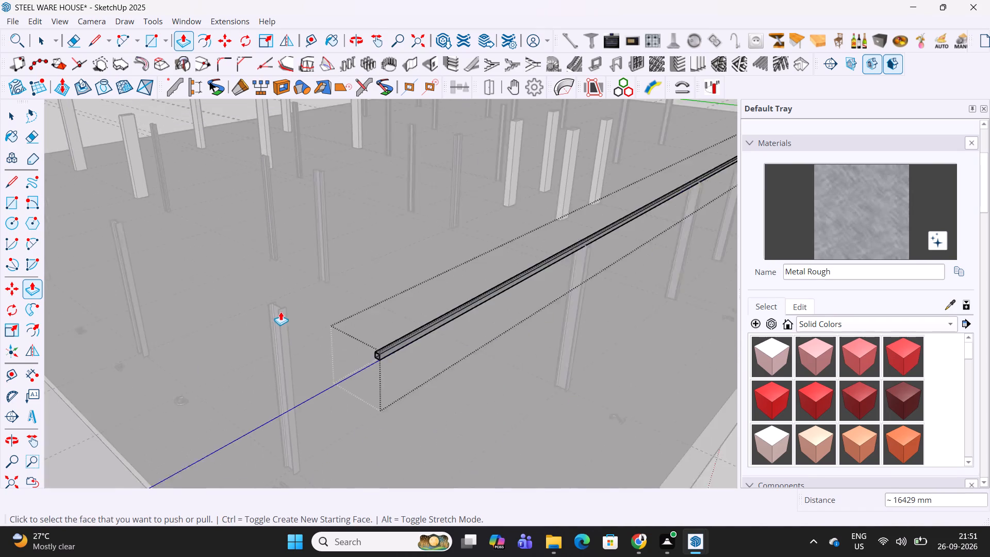
Examine the extended SHS member and column rows against the 3D frame reference image and the anchor bolt layout plan.
{"action": "scroll", "coordinate": [280, 312], "scroll_direction": "down", "scroll_amount": 1}
{"action": "middle_click_drag", "start_coordinate": [503, 288], "coordinate": [282, 223]}
{"action": "scroll", "coordinate": [394, 250], "scroll_direction": "down", "scroll_amount": 6}
{"action": "middle_click_drag", "start_coordinate": [614, 413], "coordinate": [521, 380], "text": "shift"}
{"action": "scroll", "coordinate": [524, 356], "scroll_direction": "down", "scroll_amount": 7}
{"action": "middle_click_drag", "start_coordinate": [637, 312], "coordinate": [329, 346], "text": "shift"}
{"action": "scroll", "coordinate": [562, 263], "scroll_direction": "up", "scroll_amount": 11}
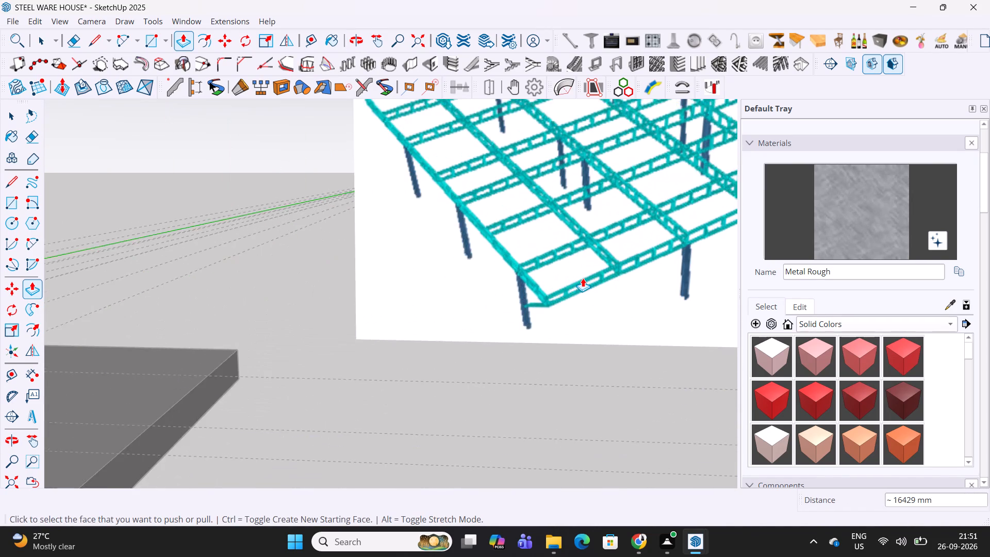
{"action": "middle_click_drag", "start_coordinate": [573, 288], "coordinate": [589, 280]}
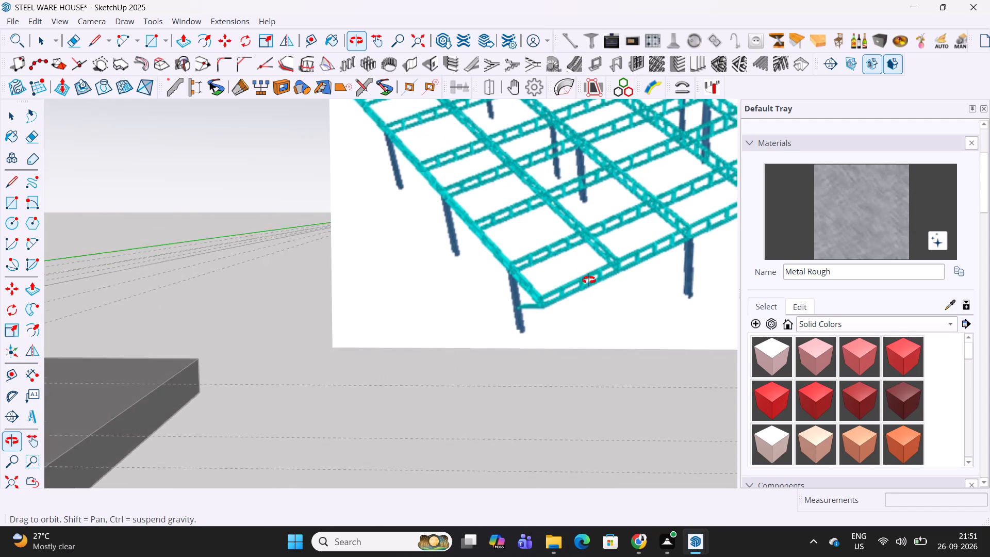
{"action": "middle_click_drag", "start_coordinate": [589, 280], "coordinate": [589, 321]}
{"action": "scroll", "coordinate": [600, 287], "scroll_direction": "down", "scroll_amount": 9}
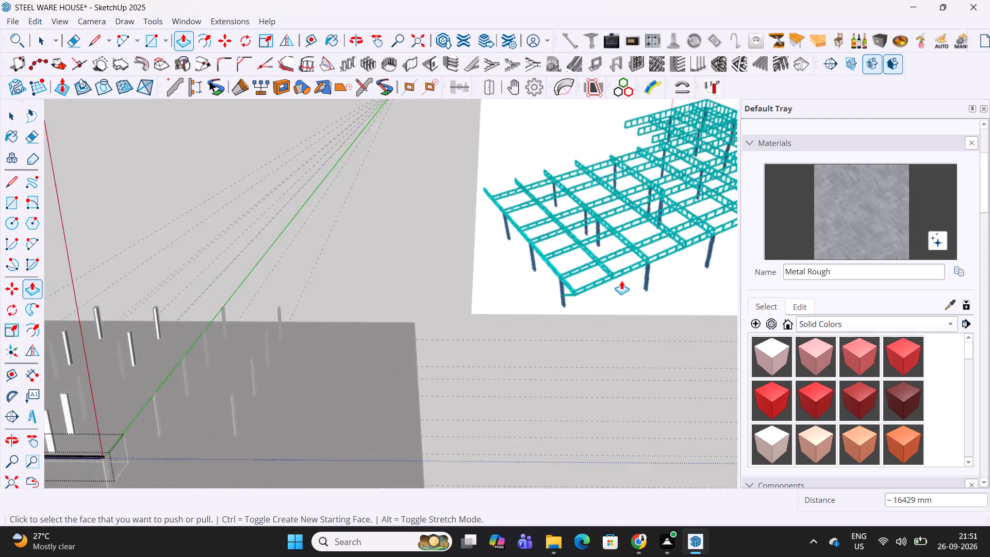
{"action": "scroll", "coordinate": [622, 281], "scroll_direction": "down", "scroll_amount": 11}
{"action": "middle_click_drag", "start_coordinate": [589, 267], "coordinate": [652, 283], "text": "shift"}
{"action": "scroll", "coordinate": [342, 347], "scroll_direction": "up", "scroll_amount": 12}
{"action": "middle_click_drag", "start_coordinate": [346, 296], "coordinate": [346, 406]}
{"action": "scroll", "coordinate": [365, 350], "scroll_direction": "down", "scroll_amount": 7}
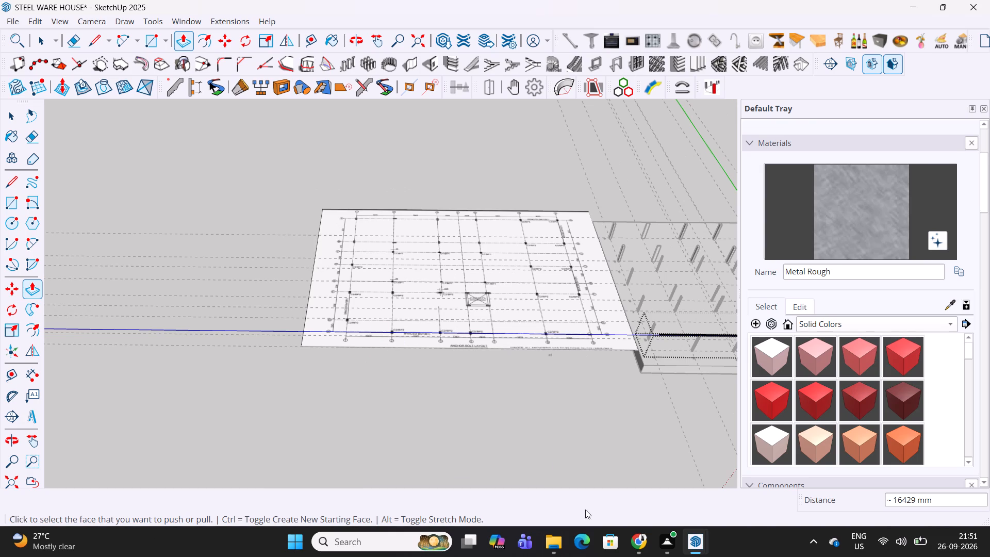
Check the sections along grids 8 and 1 in the truss framing PDF and compare them with the modelled column rows.
{"action": "left_click", "coordinate": [637, 541]}
{"action": "scroll", "coordinate": [392, 274], "scroll_direction": "down", "scroll_amount": 5}
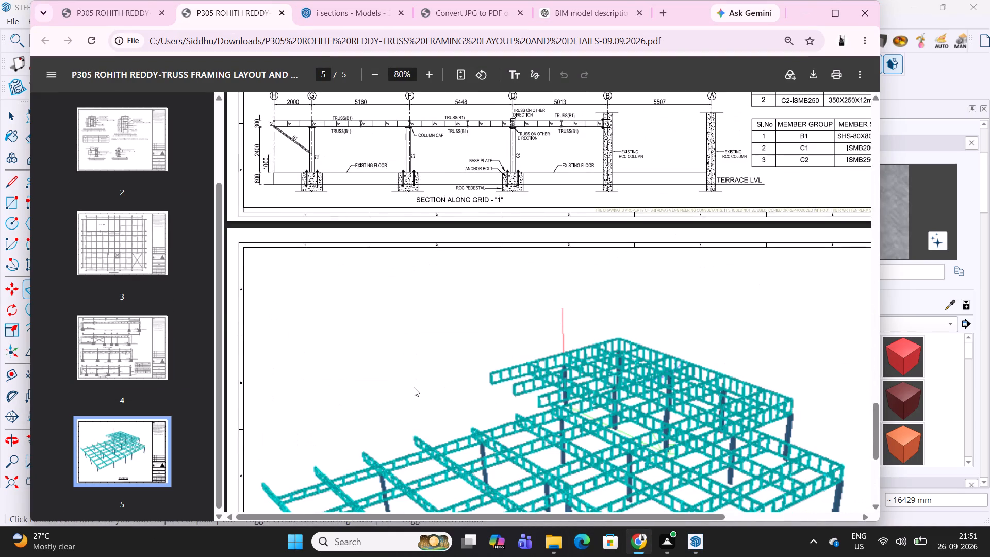
{"action": "scroll", "coordinate": [414, 384], "scroll_direction": "up", "scroll_amount": 2}
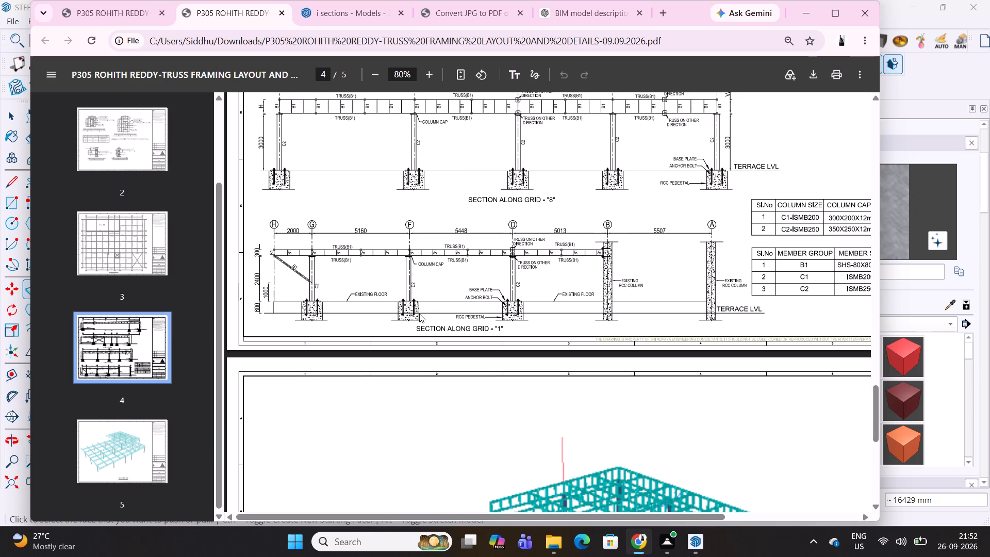
{"action": "scroll", "coordinate": [445, 168], "scroll_direction": "up", "scroll_amount": 2}
{"action": "left_click", "coordinate": [809, 19]}
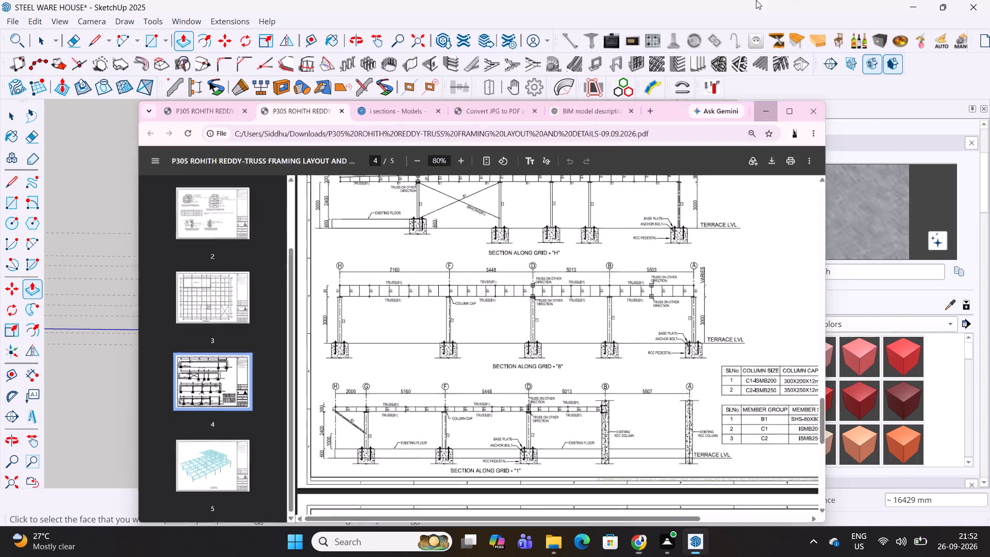
{"action": "scroll", "coordinate": [548, 280], "scroll_direction": "down", "scroll_amount": 4}
{"action": "middle_click_drag", "start_coordinate": [578, 276], "coordinate": [357, 276]}
{"action": "scroll", "coordinate": [521, 298], "scroll_direction": "up", "scroll_amount": 5}
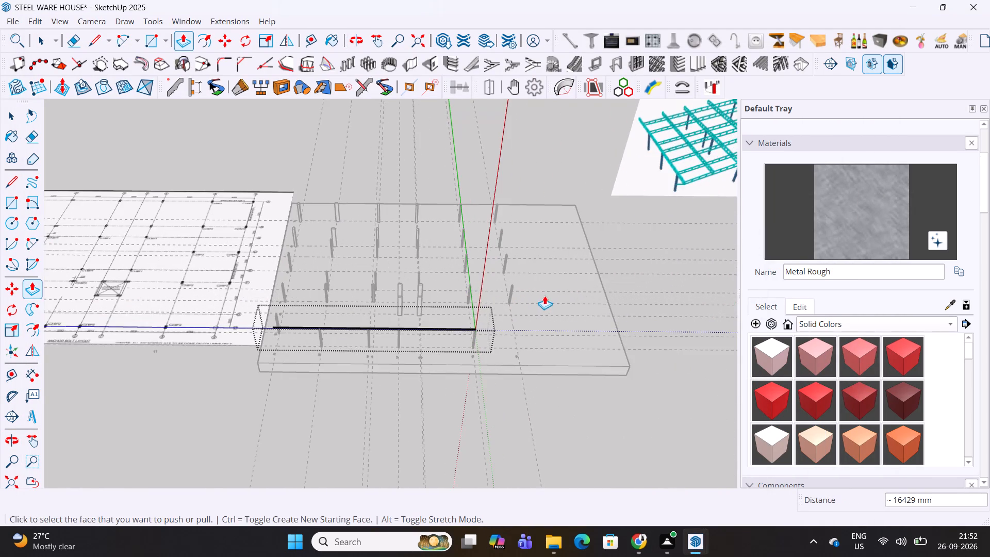
{"action": "middle_click_drag", "start_coordinate": [544, 296], "coordinate": [411, 357], "text": "shift"}
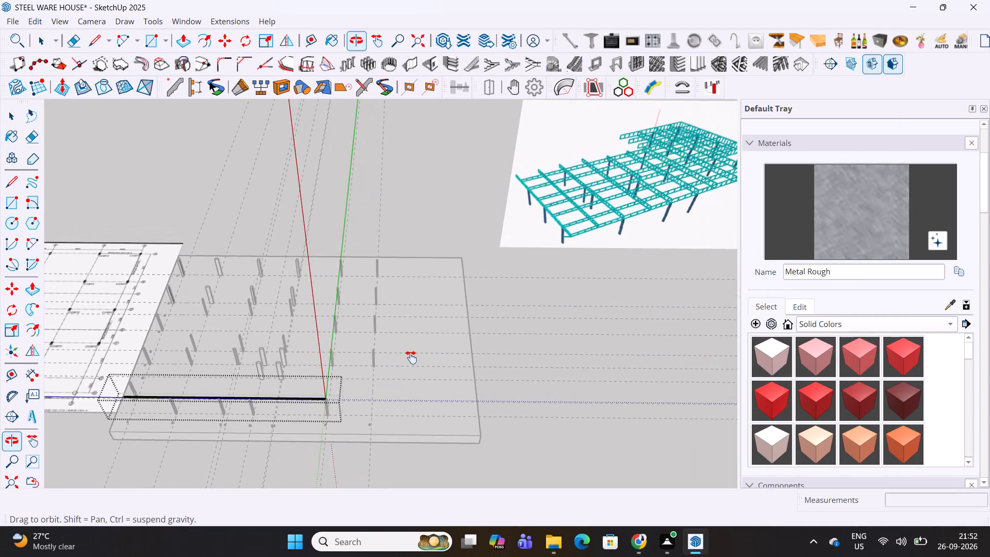
{"action": "middle_click_drag", "start_coordinate": [411, 357], "coordinate": [511, 369], "text": "shift"}
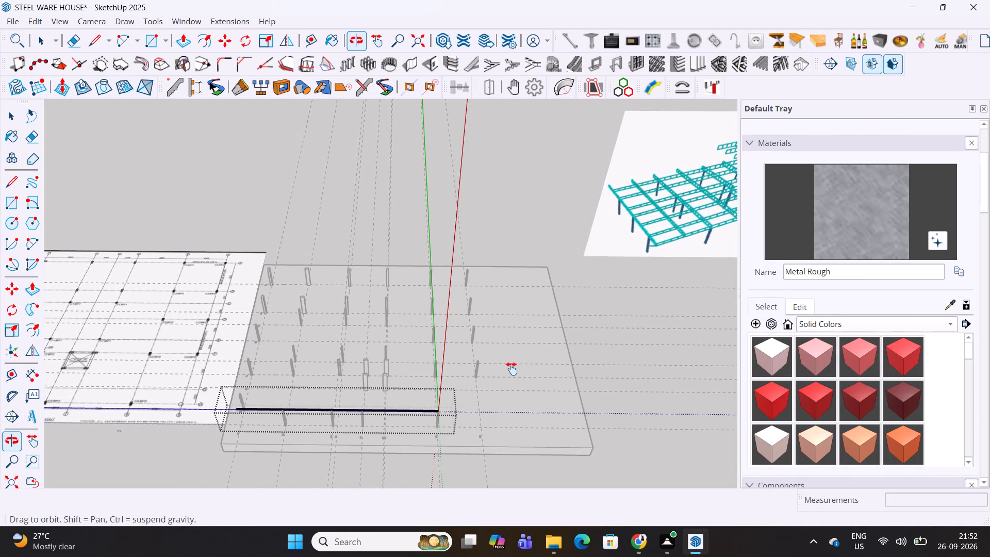
{"action": "middle_click_drag", "start_coordinate": [511, 369], "coordinate": [721, 366], "text": "shift"}
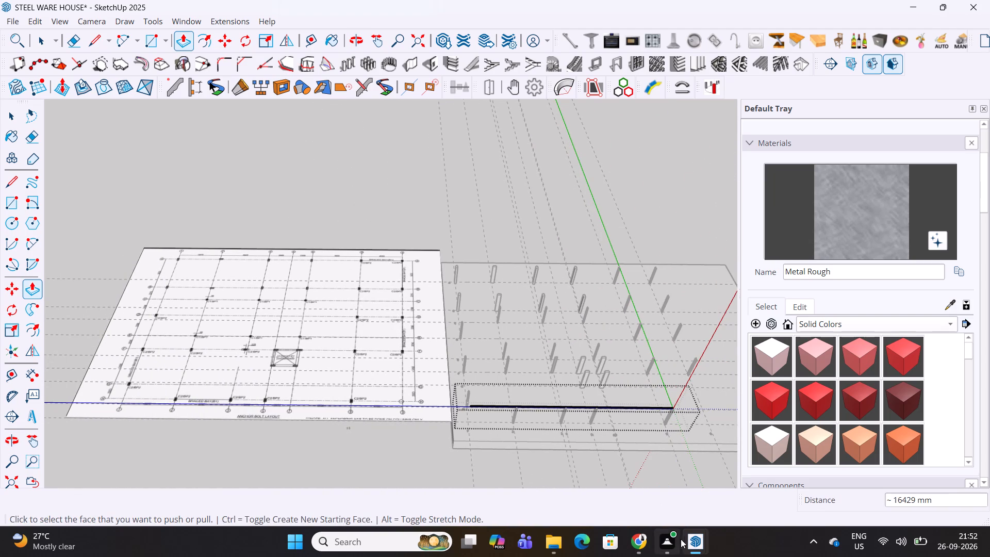
Review the sections along grids D, H and 8, the truss layout plan and the anchor bolt layout in the truss framing PDF.
{"action": "left_click", "coordinate": [642, 542]}
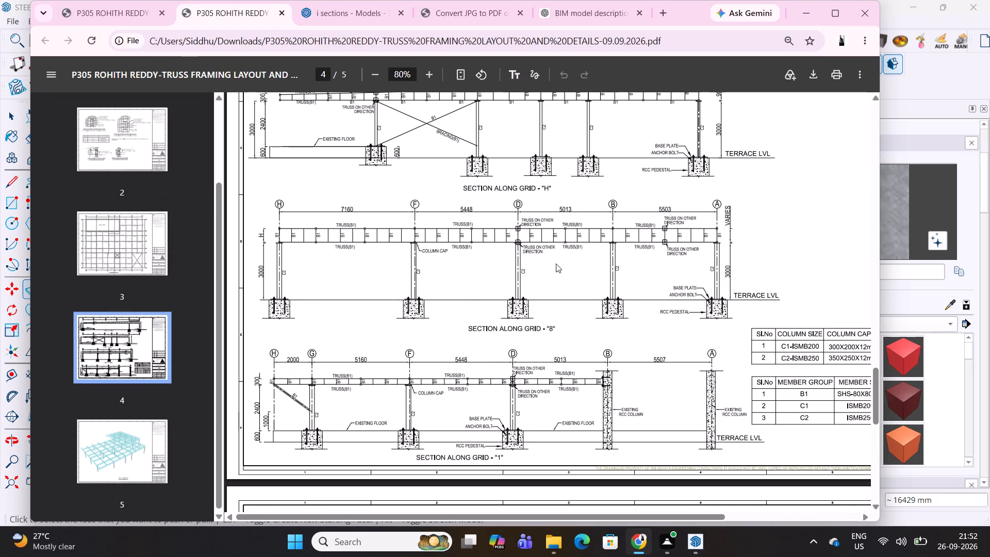
{"action": "scroll", "coordinate": [469, 281], "scroll_direction": "up", "scroll_amount": 1}
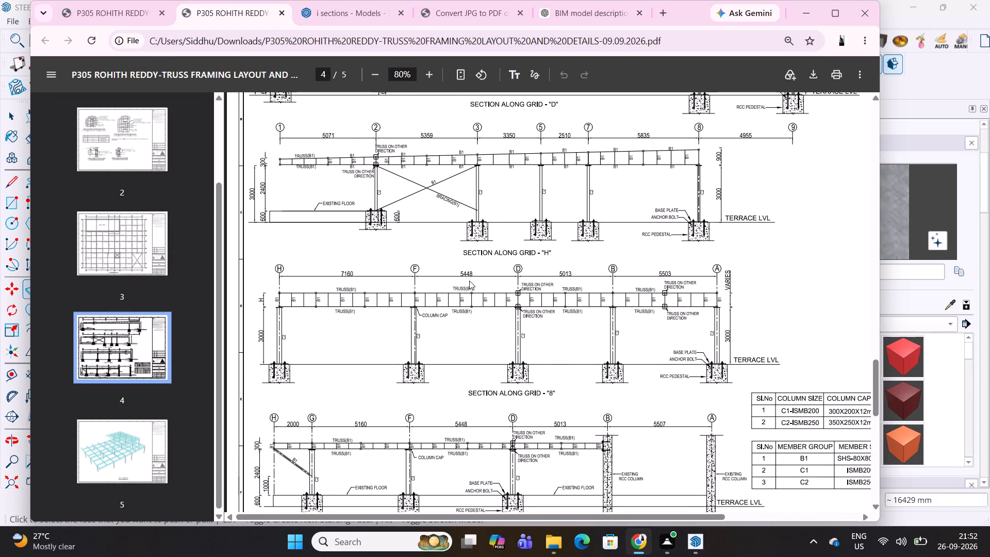
{"action": "scroll", "coordinate": [469, 281], "scroll_direction": "up", "scroll_amount": 2}
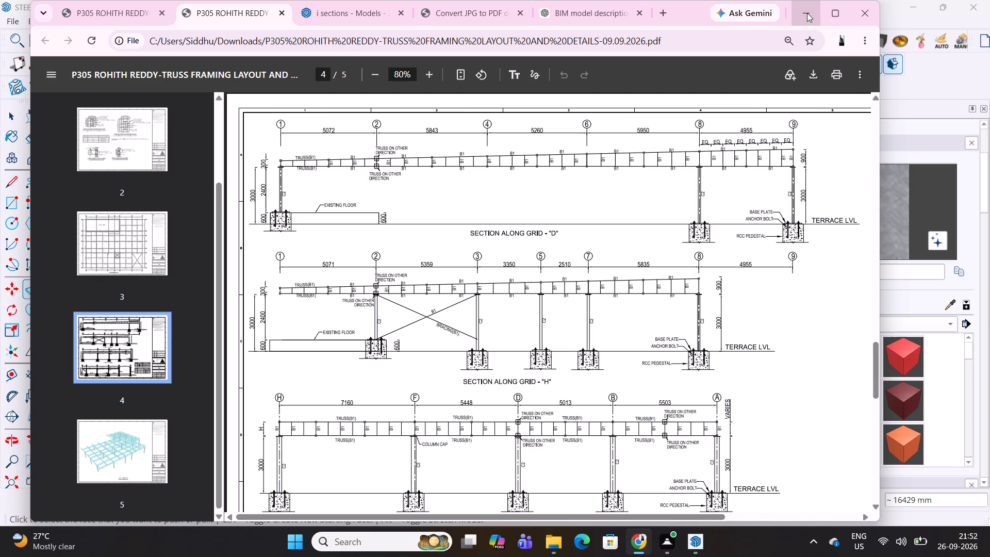
{"action": "left_click", "coordinate": [116, 244]}
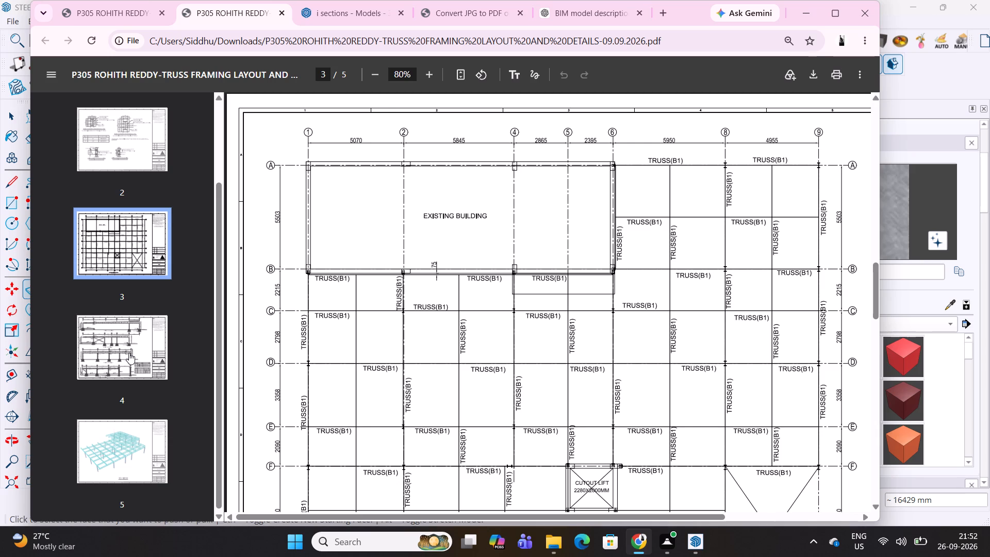
{"action": "scroll", "coordinate": [129, 353], "scroll_direction": "down", "scroll_amount": 1}
{"action": "scroll", "coordinate": [129, 158], "scroll_direction": "up", "scroll_amount": 3}
{"action": "left_click", "coordinate": [129, 158]}
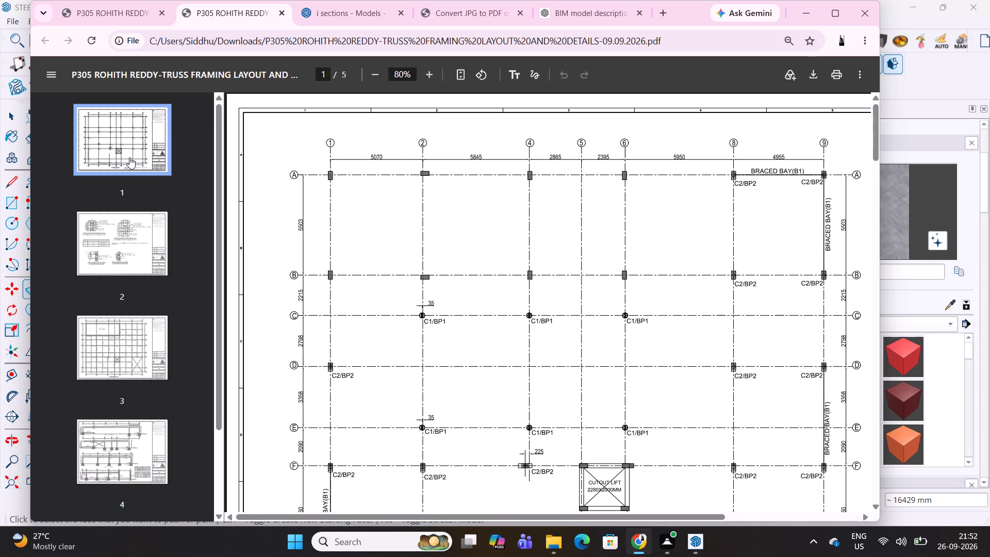
{"action": "scroll", "coordinate": [545, 267], "scroll_direction": "down", "scroll_amount": 2}
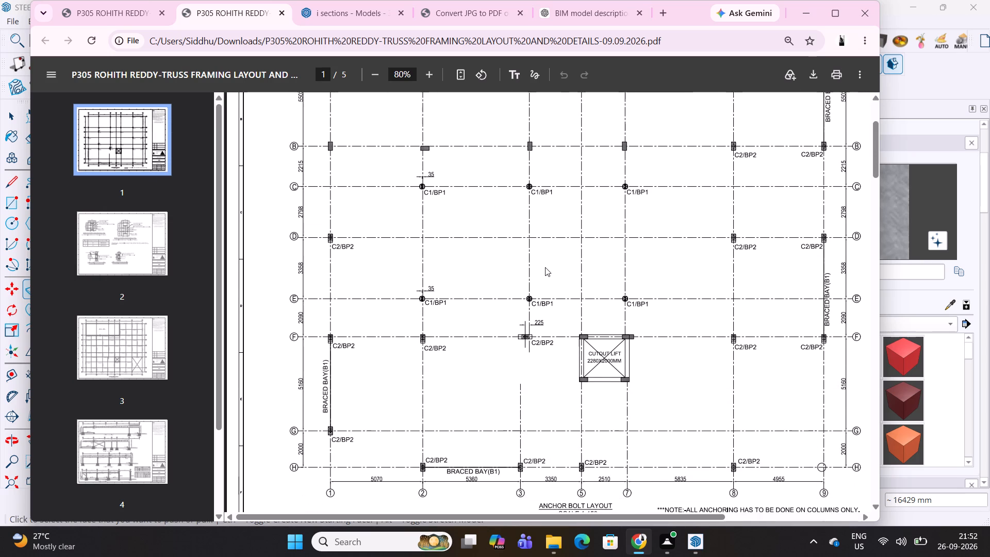
{"action": "scroll", "coordinate": [545, 267], "scroll_direction": "up", "scroll_amount": 3}
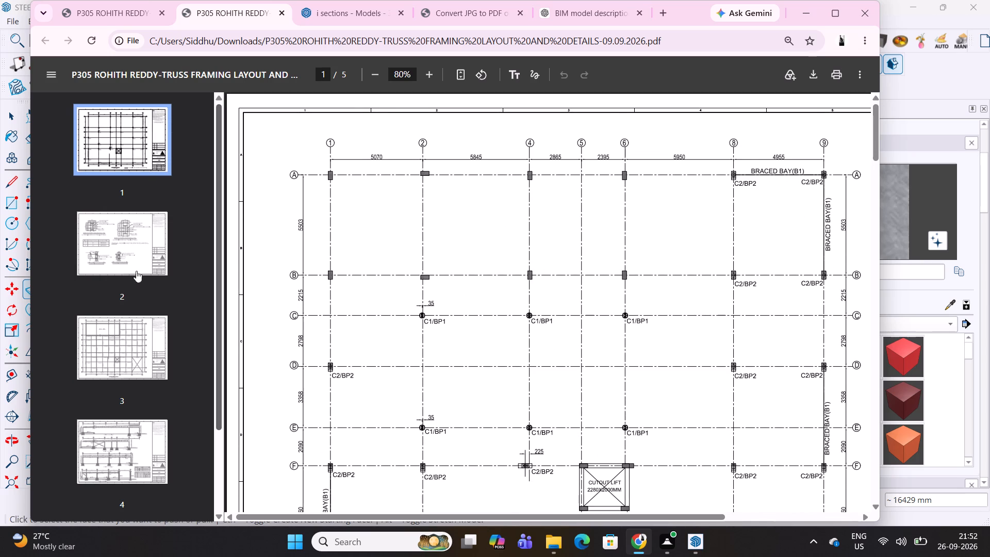
Cross-check the anchor bolt layout's column positions against the sections along grids H, 8 and 1.
{"action": "scroll", "coordinate": [125, 311], "scroll_direction": "down", "scroll_amount": 2}
{"action": "left_click", "coordinate": [132, 341]}
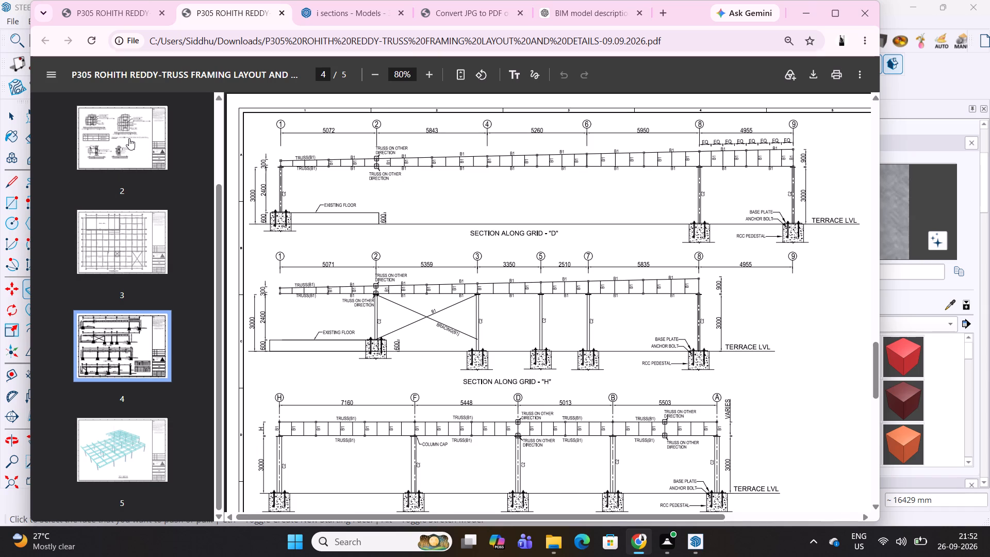
{"action": "left_click", "coordinate": [117, 248]}
{"action": "left_click", "coordinate": [114, 128]}
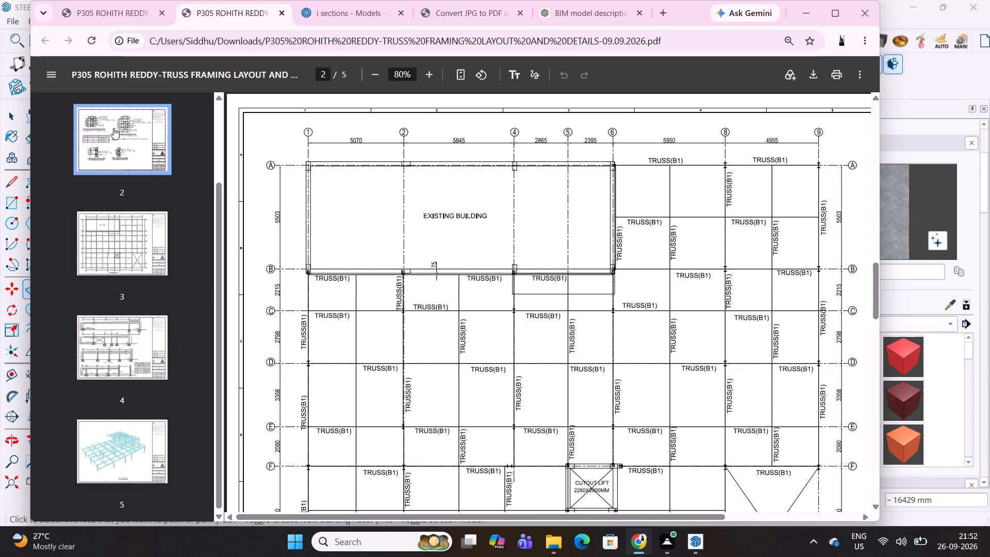
{"action": "scroll", "coordinate": [115, 142], "scroll_direction": "up", "scroll_amount": 4}
{"action": "left_click", "coordinate": [116, 142]}
{"action": "scroll", "coordinate": [324, 210], "scroll_direction": "down", "scroll_amount": 1}
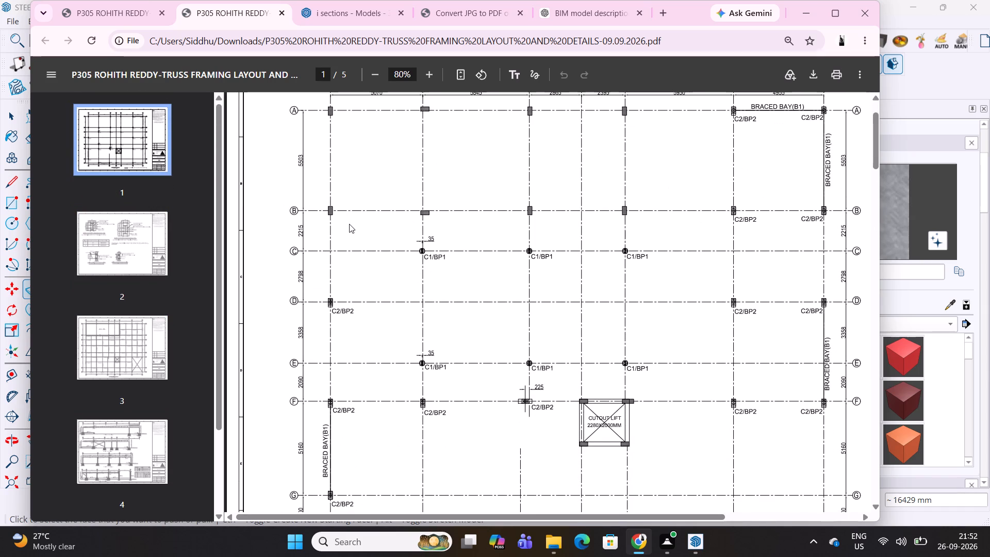
{"action": "scroll", "coordinate": [349, 224], "scroll_direction": "down", "scroll_amount": 1}
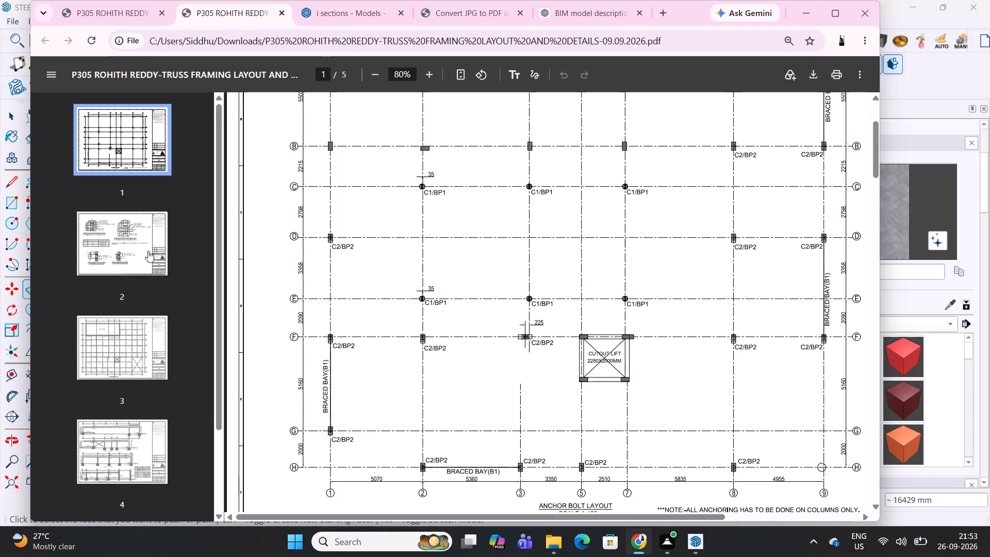
{"action": "left_click", "coordinate": [111, 458]}
{"action": "scroll", "coordinate": [499, 314], "scroll_direction": "down", "scroll_amount": 3}
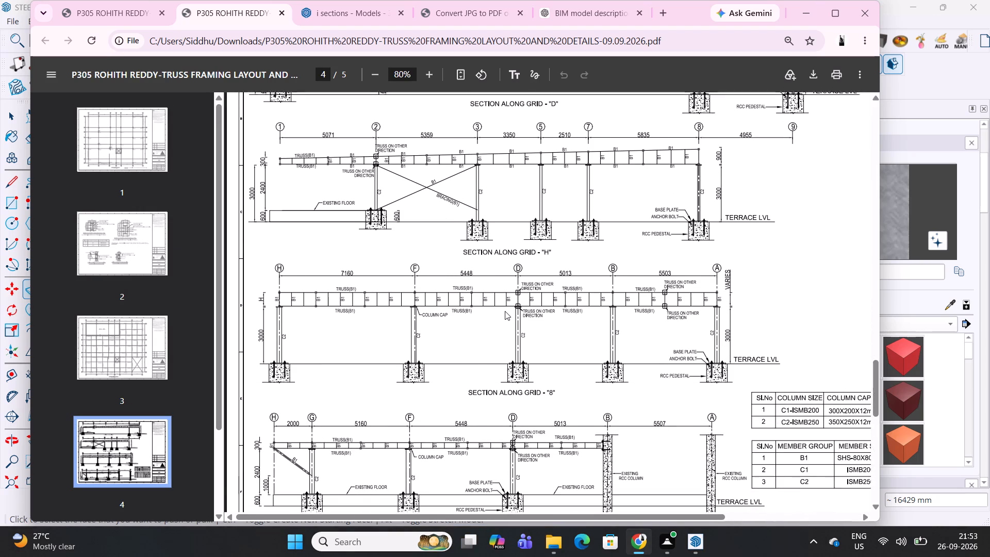
{"action": "scroll", "coordinate": [505, 311], "scroll_direction": "down", "scroll_amount": 1}
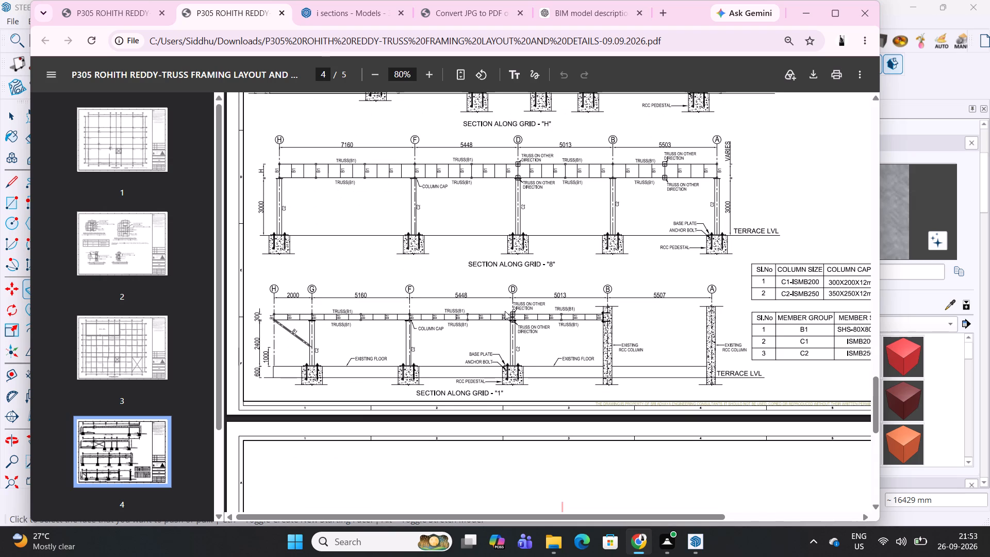
Compare the truss layout plan with the anchor bolt layout, checking the column positions along grids A to H.
{"action": "left_click", "coordinate": [109, 353]}
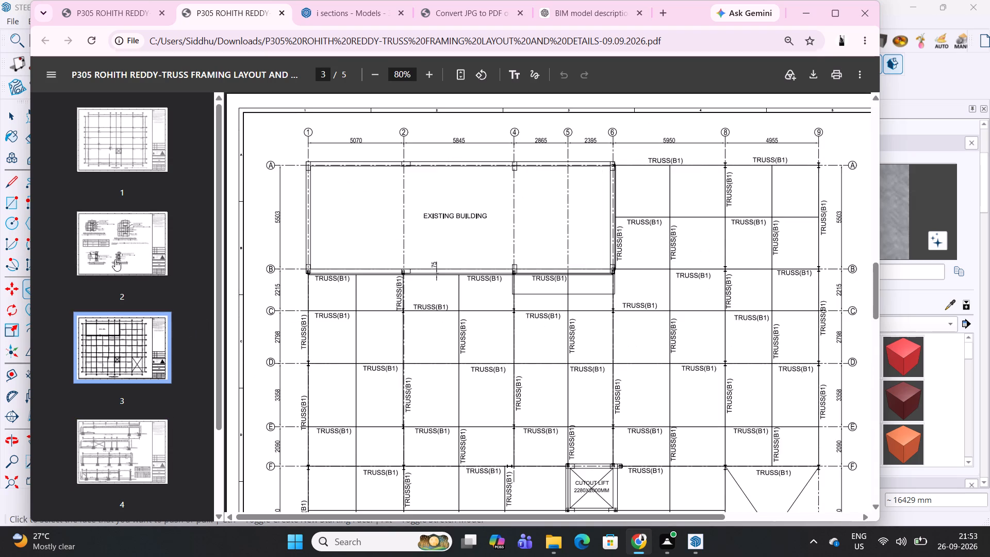
{"action": "left_click", "coordinate": [115, 247]}
{"action": "left_click", "coordinate": [124, 148]}
{"action": "scroll", "coordinate": [515, 221], "scroll_direction": "down", "scroll_amount": 4}
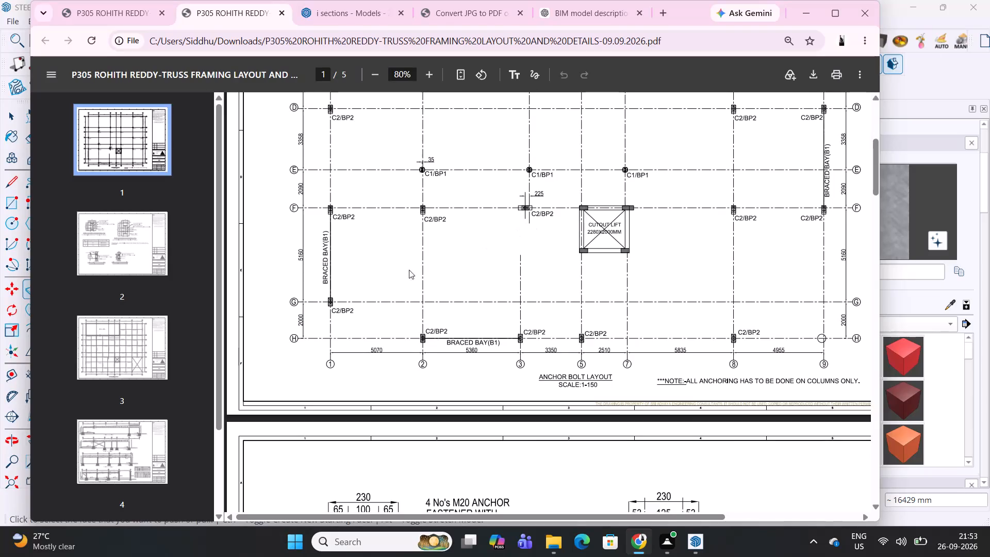
{"action": "scroll", "coordinate": [332, 353], "scroll_direction": "up", "scroll_amount": 3}
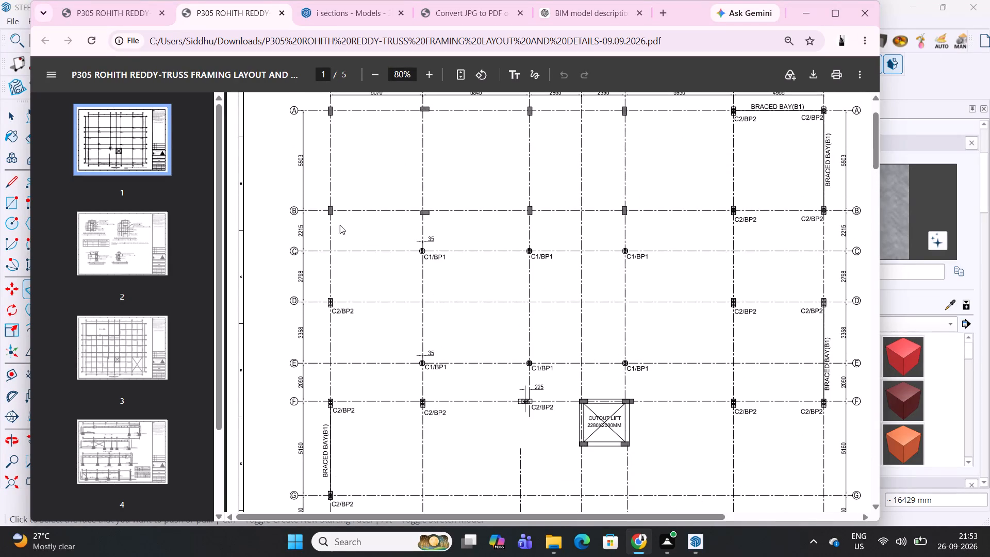
{"action": "scroll", "coordinate": [347, 268], "scroll_direction": "down", "scroll_amount": 2}
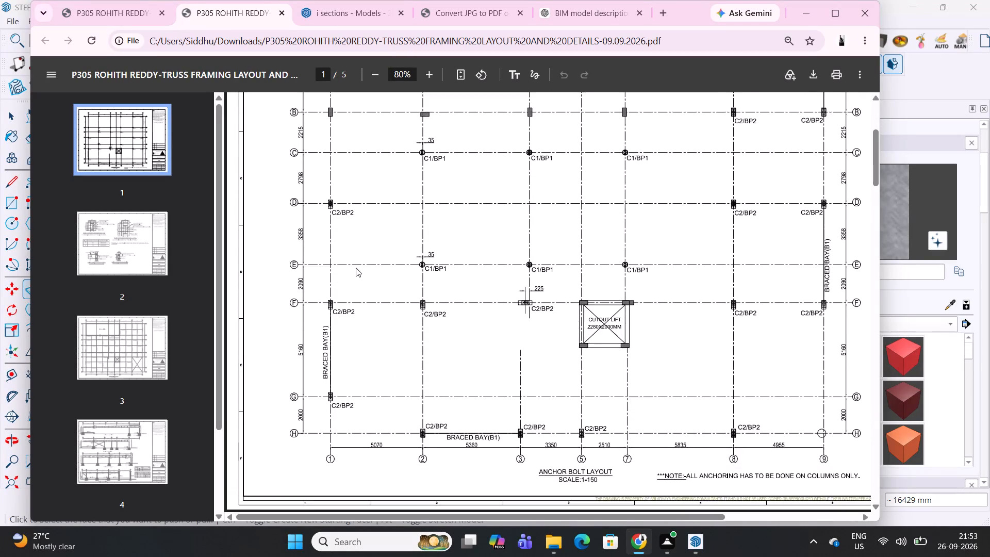
{"action": "scroll", "coordinate": [805, 389], "scroll_direction": "up", "scroll_amount": 4}
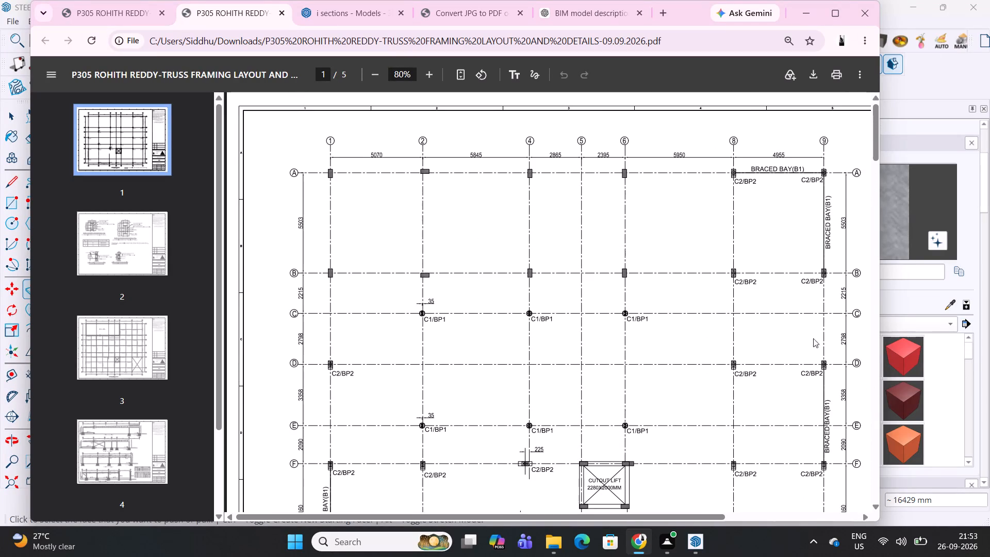
{"action": "left_click", "coordinate": [805, 14]}
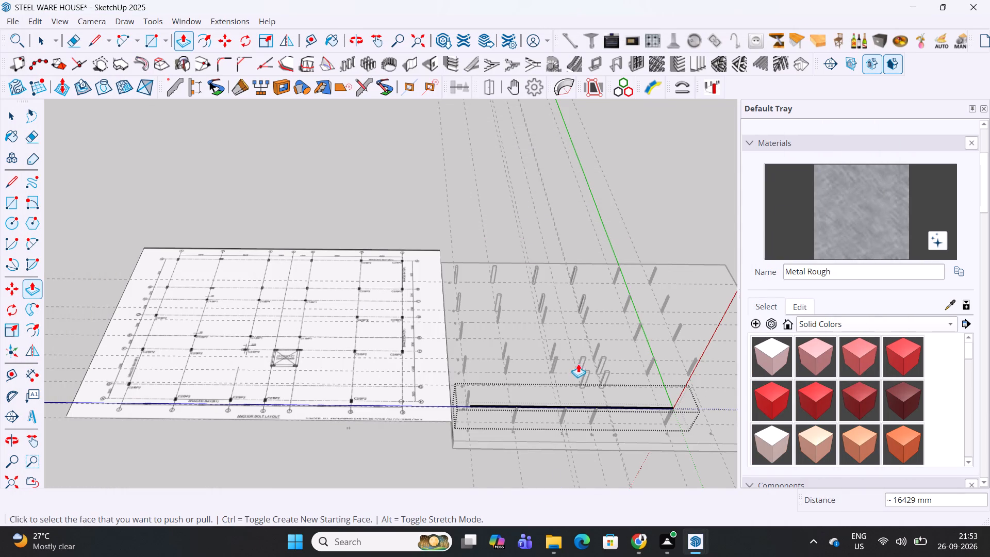
Examine how the SHS beam sits on the front column row, looking closely at its far end.
{"action": "middle_click_drag", "start_coordinate": [579, 364], "coordinate": [440, 338], "text": "shift"}
{"action": "scroll", "coordinate": [453, 375], "scroll_direction": "up", "scroll_amount": 6}
{"action": "middle_click_drag", "start_coordinate": [407, 367], "coordinate": [456, 444], "text": "shift"}
{"action": "middle_click_drag", "start_coordinate": [456, 448], "coordinate": [463, 283]}
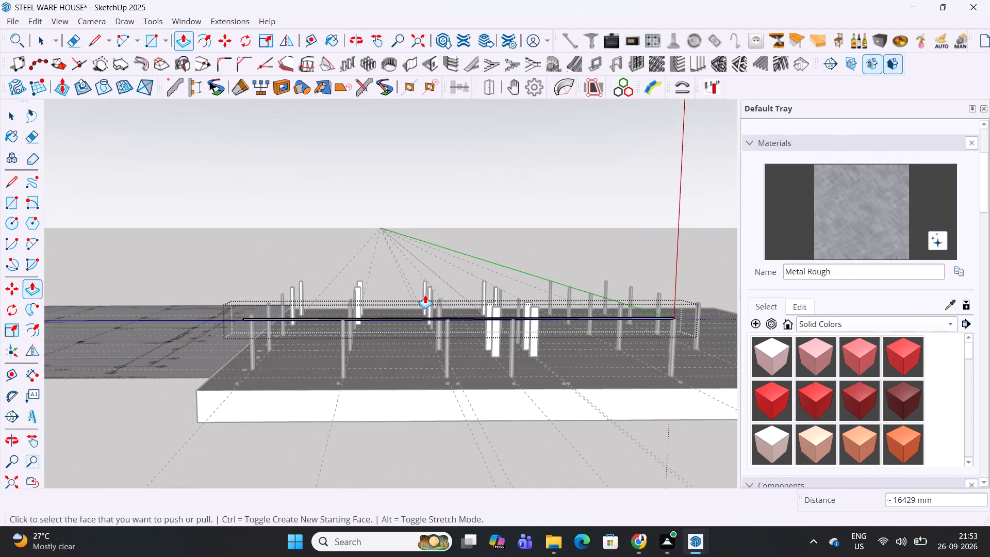
{"action": "middle_click_drag", "start_coordinate": [423, 297], "coordinate": [421, 336], "text": "shift"}
{"action": "scroll", "coordinate": [290, 384], "scroll_direction": "up", "scroll_amount": 5}
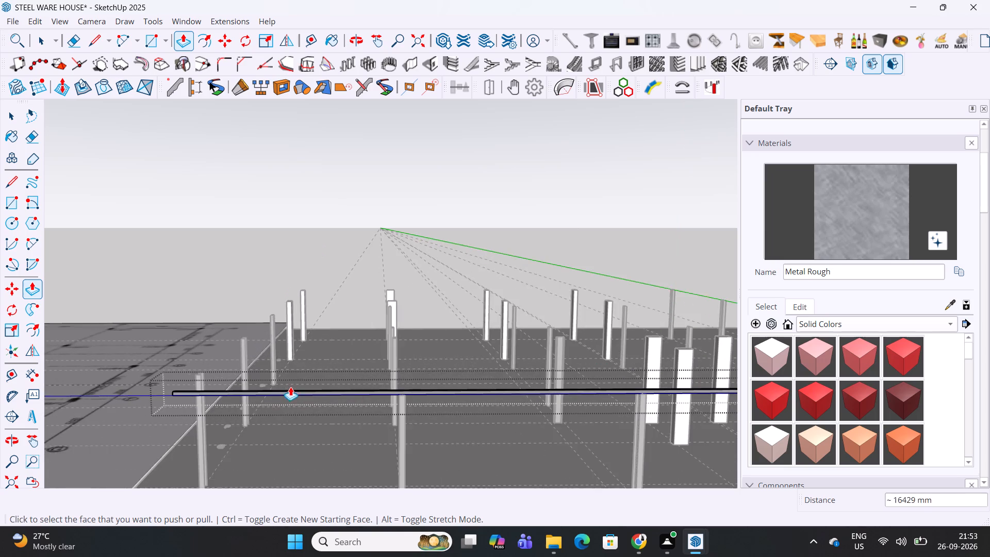
{"action": "scroll", "coordinate": [290, 387], "scroll_direction": "up", "scroll_amount": 3}
{"action": "middle_click_drag", "start_coordinate": [290, 389], "coordinate": [364, 385], "text": "shift"}
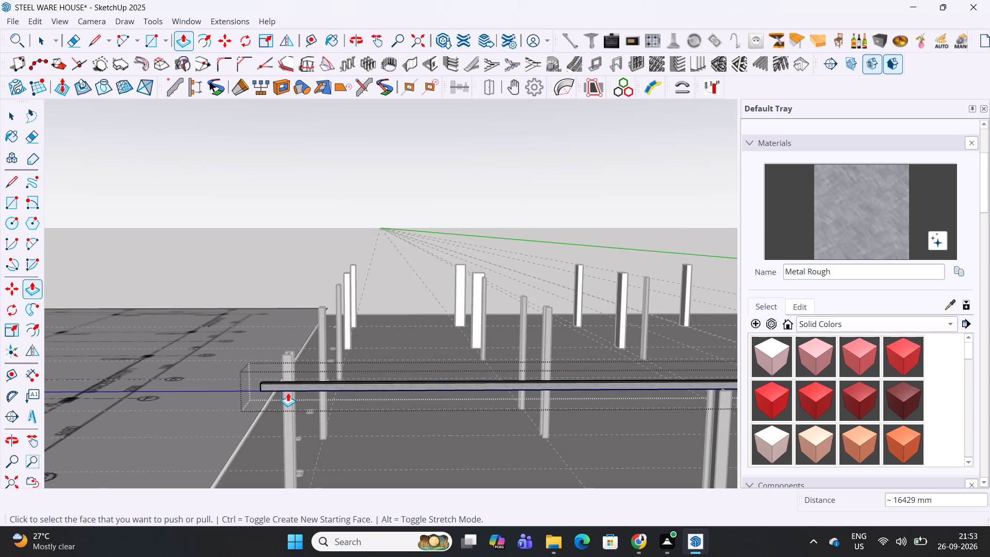
{"action": "scroll", "coordinate": [288, 392], "scroll_direction": "up", "scroll_amount": 2}
{"action": "key", "text": "space"}
{"action": "key", "text": "Escape"}
{"action": "left_click", "coordinate": [286, 387]}
{"action": "middle_click", "coordinate": [299, 384], "text": "shift"}
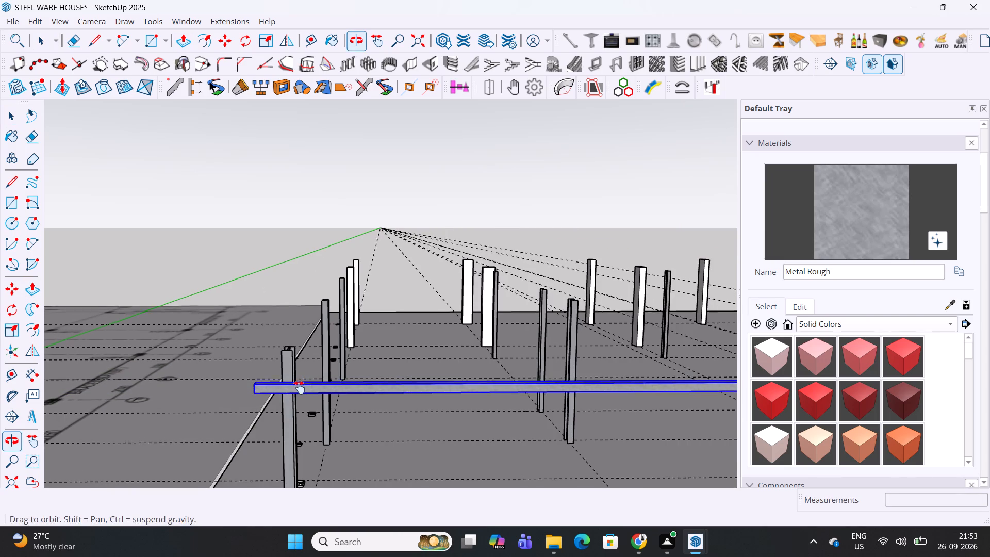
{"action": "scroll", "coordinate": [335, 380], "scroll_direction": "down", "scroll_amount": 4}
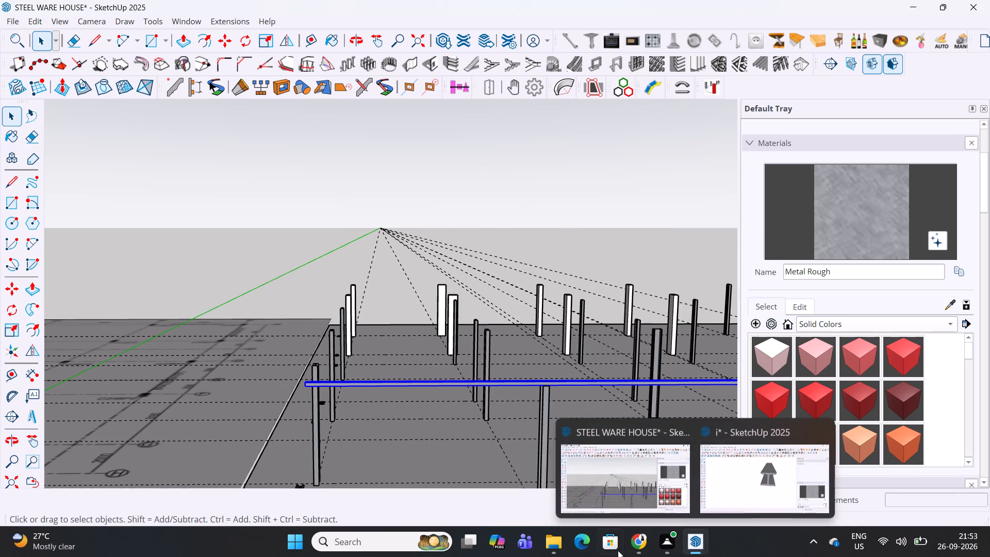
Review the sections along grids D and H in the truss framing PDF for the truss depths at grids 1, 8 and 9.
{"action": "left_click", "coordinate": [641, 544]}
{"action": "left_click", "coordinate": [127, 455]}
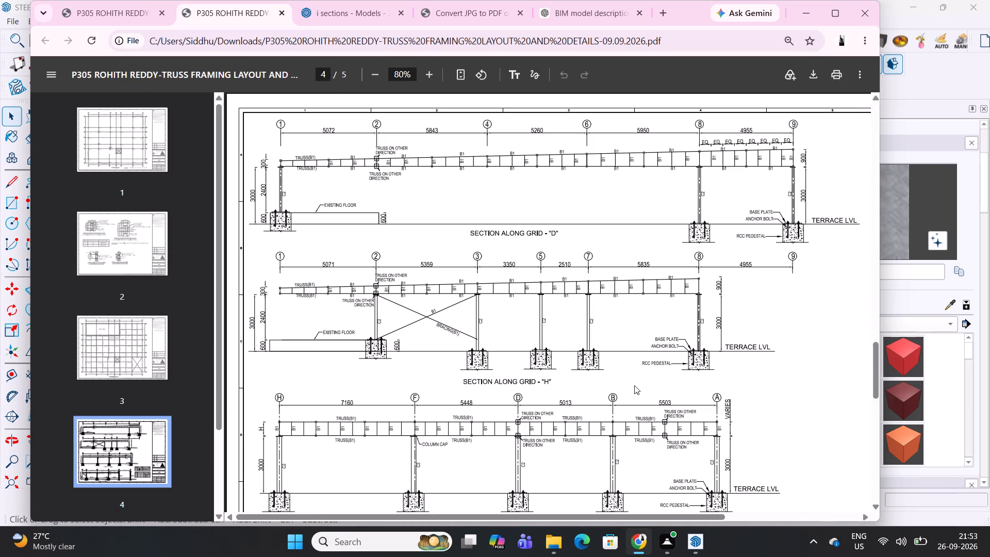
{"action": "triple_click", "coordinate": [429, 72]}
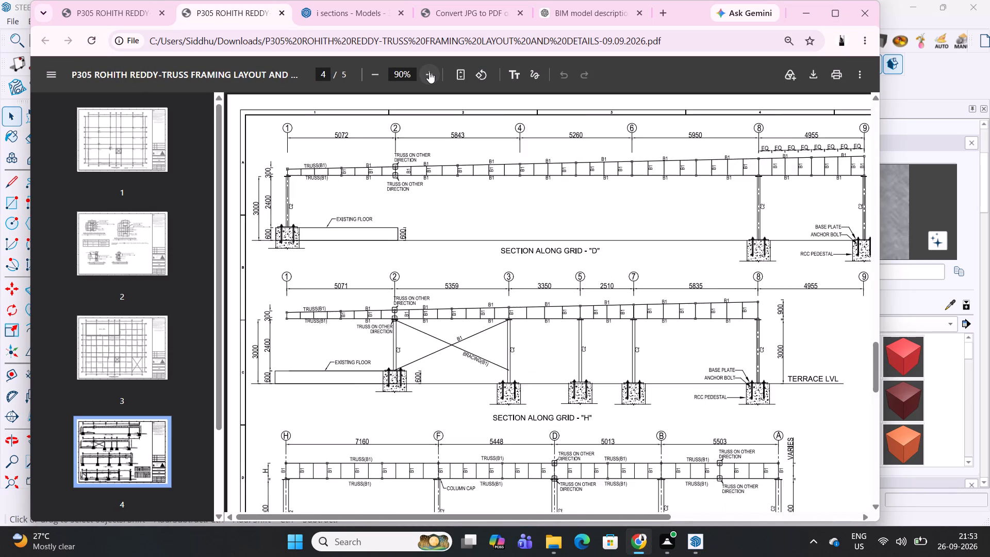
{"action": "triple_click", "coordinate": [429, 72]}
{"action": "double_click", "coordinate": [429, 72]}
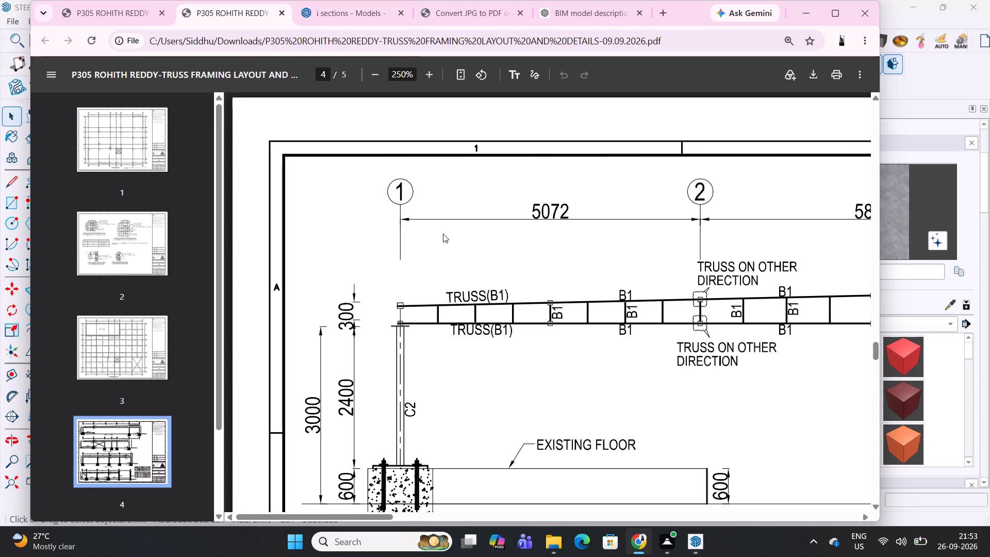
{"action": "scroll", "coordinate": [443, 234], "scroll_direction": "down", "scroll_amount": 6}
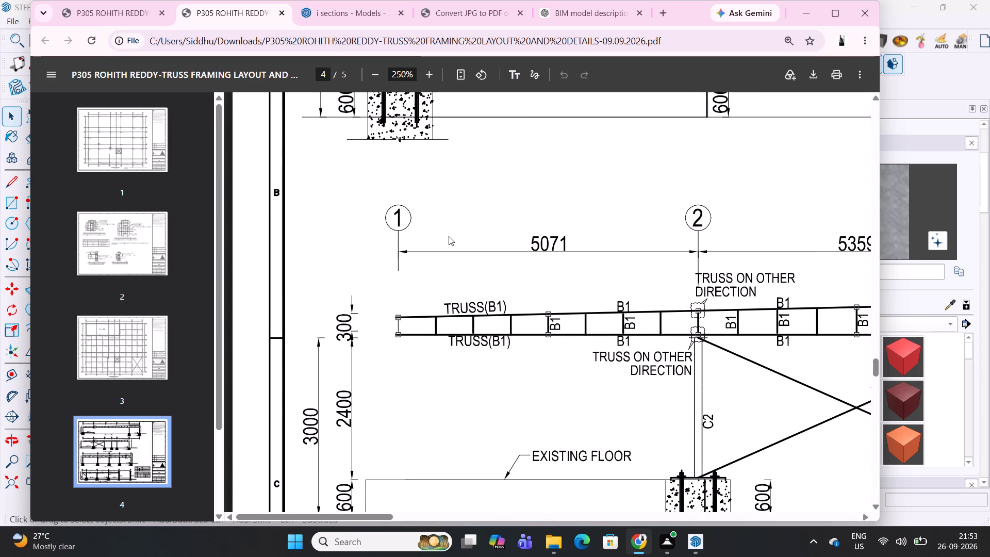
{"action": "scroll", "coordinate": [449, 236], "scroll_direction": "down", "scroll_amount": 3}
{"action": "left_click_drag", "start_coordinate": [369, 514], "coordinate": [371, 514]}
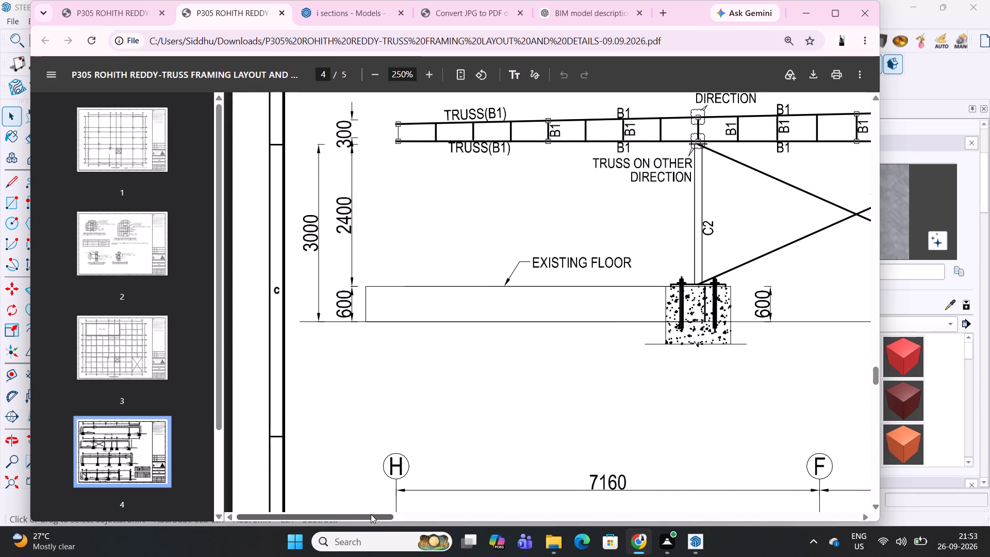
{"action": "left_click_drag", "start_coordinate": [371, 514], "coordinate": [656, 508]}
{"action": "scroll", "coordinate": [614, 224], "scroll_direction": "up", "scroll_amount": 1}
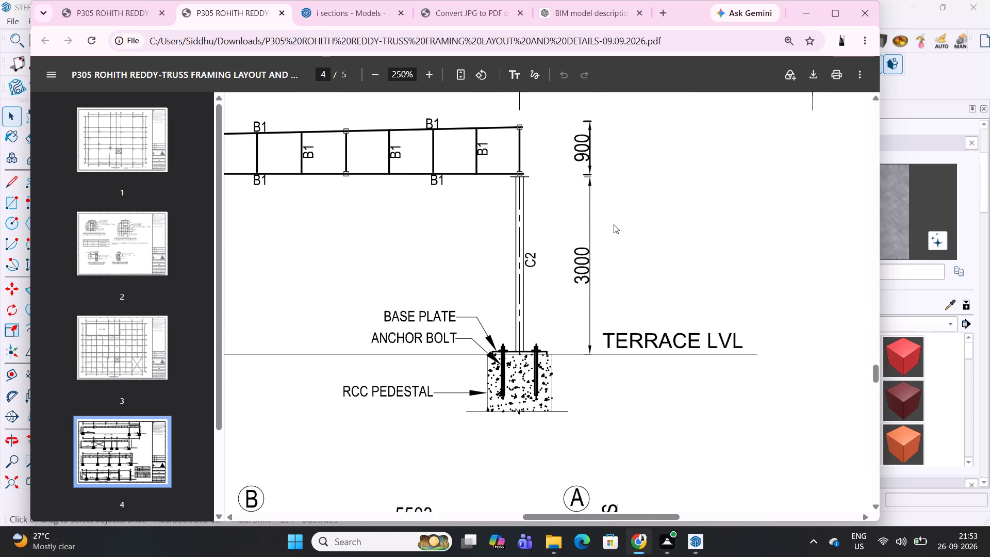
{"action": "scroll", "coordinate": [614, 224], "scroll_direction": "up", "scroll_amount": 1}
{"action": "scroll", "coordinate": [614, 224], "scroll_direction": "down", "scroll_amount": 5}
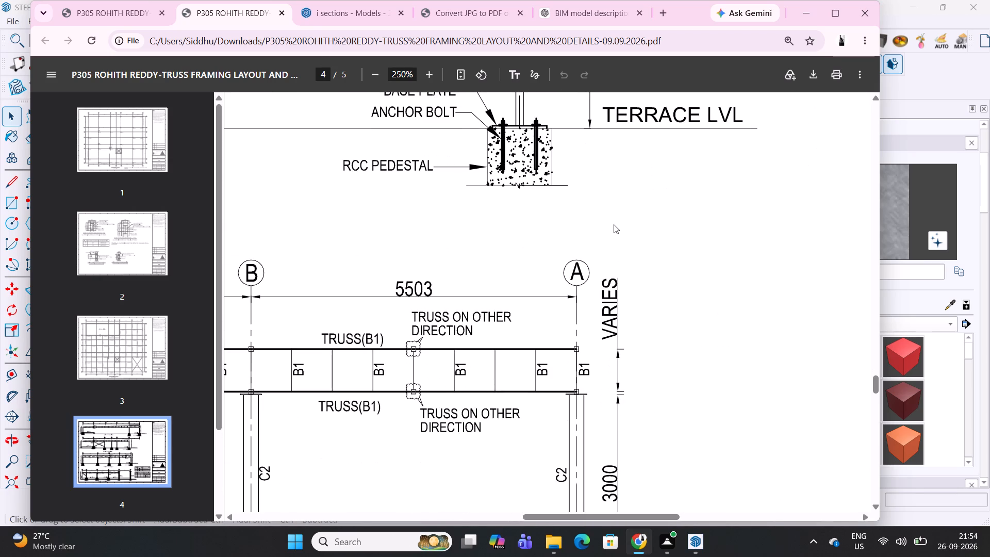
{"action": "scroll", "coordinate": [614, 224], "scroll_direction": "down", "scroll_amount": 7}
{"action": "scroll", "coordinate": [614, 224], "scroll_direction": "up", "scroll_amount": 7}
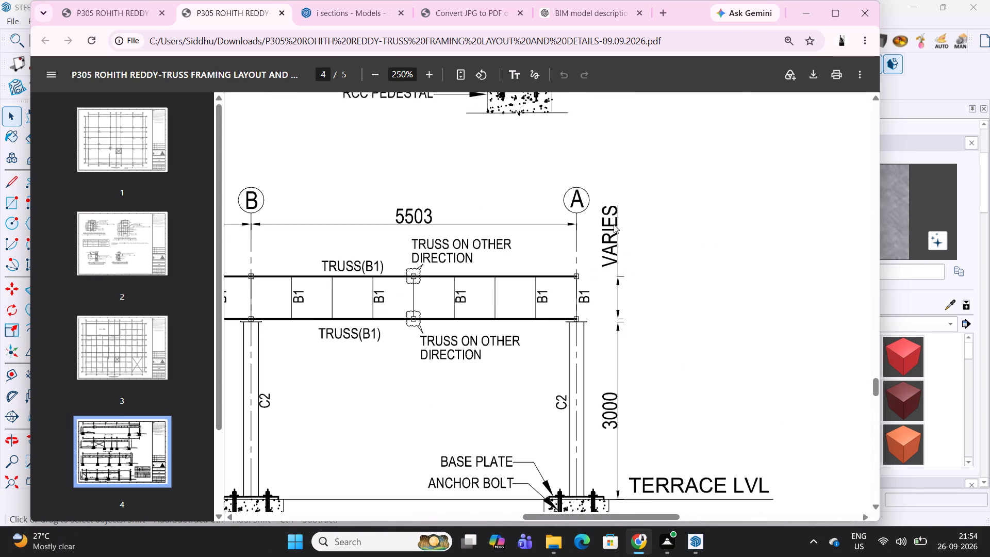
{"action": "scroll", "coordinate": [614, 224], "scroll_direction": "up", "scroll_amount": 12}
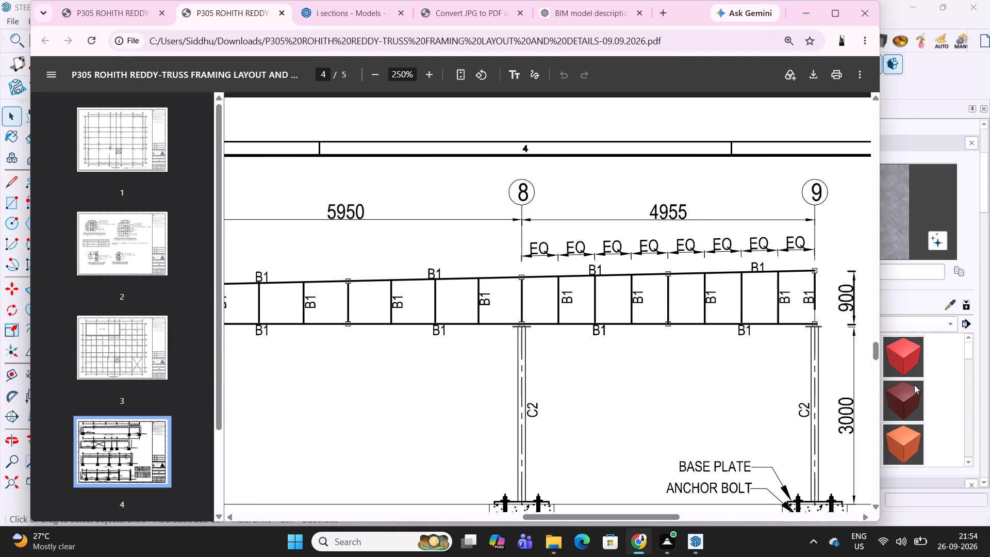
{"action": "left_click", "coordinate": [808, 10]}
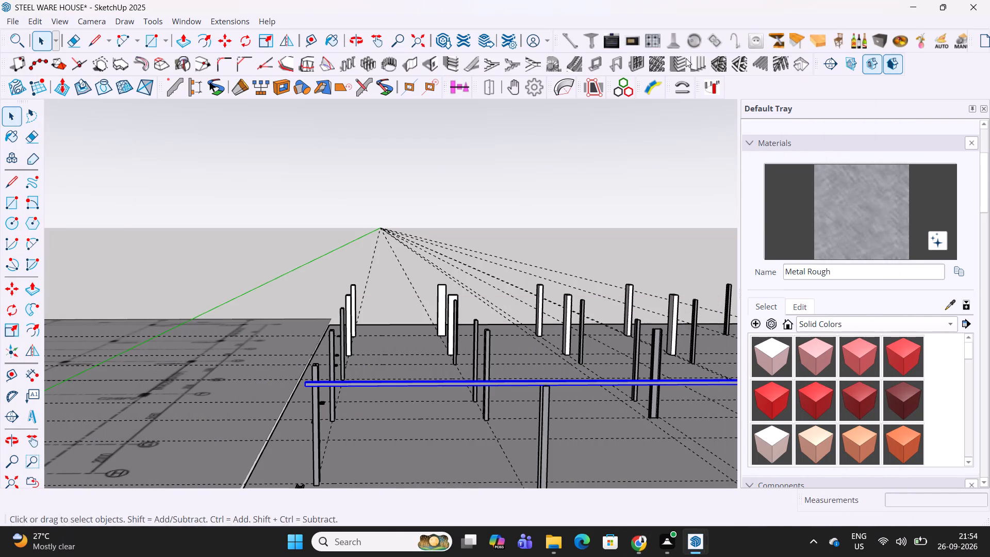
Place a guide line along the mid-height of the SHS beam's side face on the front column row.
{"action": "middle_click_drag", "start_coordinate": [546, 364], "coordinate": [173, 348]}
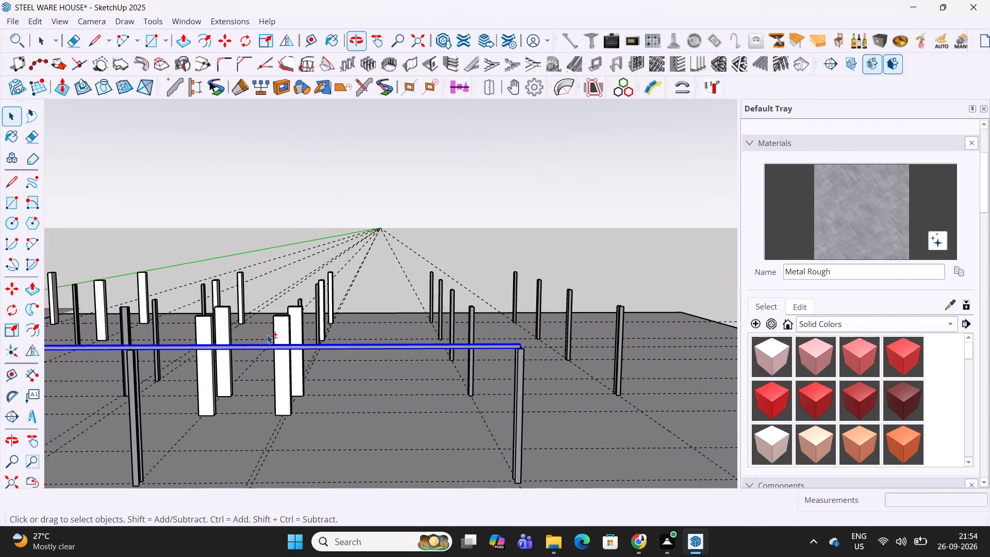
{"action": "left_click", "coordinate": [531, 194]}
{"action": "scroll", "coordinate": [509, 347], "scroll_direction": "up", "scroll_amount": 6}
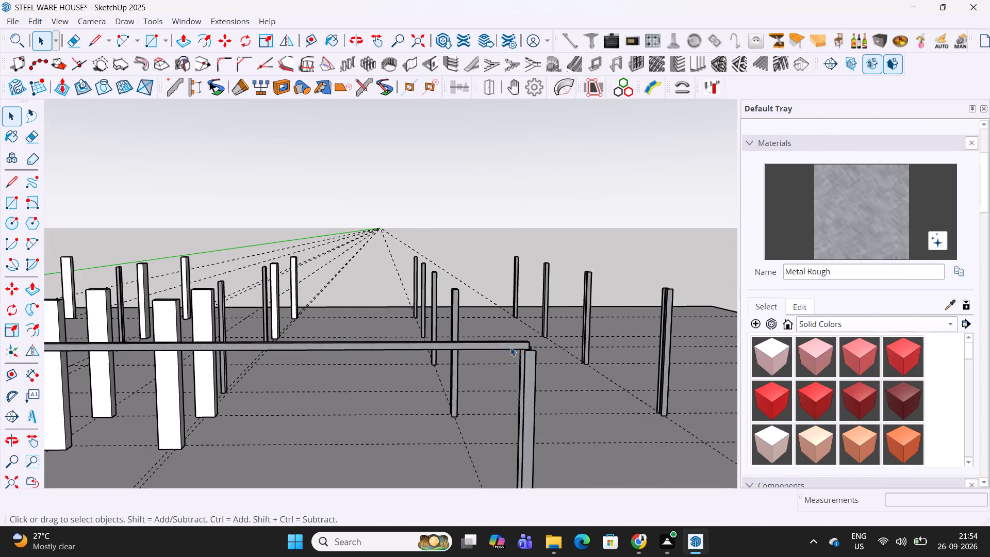
{"action": "scroll", "coordinate": [510, 347], "scroll_direction": "up", "scroll_amount": 15}
{"action": "middle_click_drag", "start_coordinate": [535, 345], "coordinate": [458, 331]}
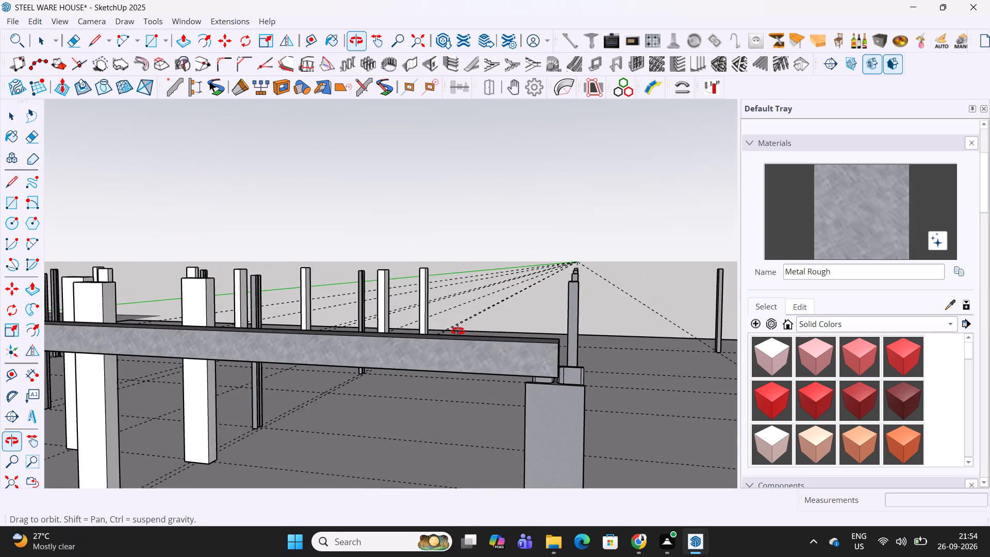
{"action": "middle_click_drag", "start_coordinate": [458, 331], "coordinate": [505, 343]}
{"action": "scroll", "coordinate": [511, 354], "scroll_direction": "up", "scroll_amount": 5}
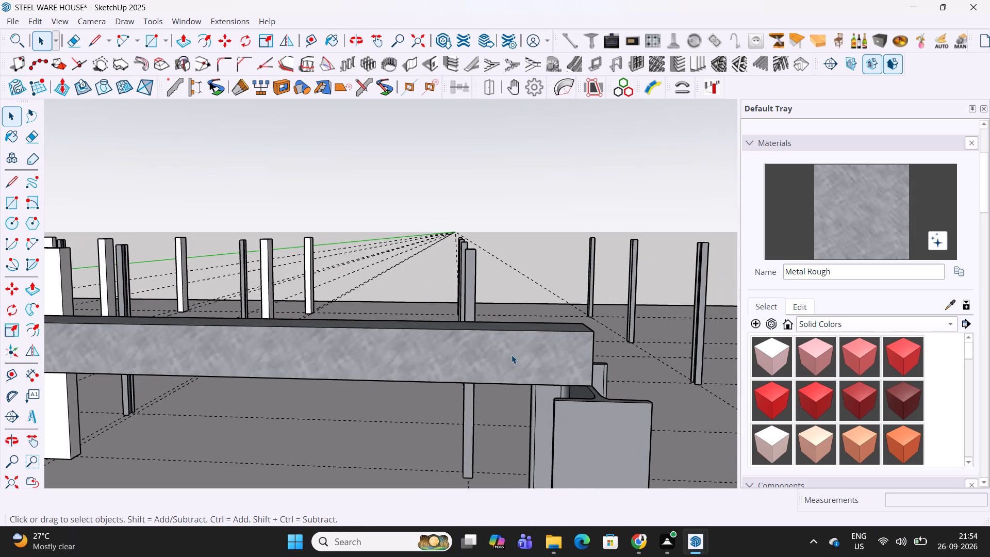
{"action": "key", "text": "r"}
{"action": "key", "text": "t"}
{"action": "left_click", "coordinate": [481, 330]}
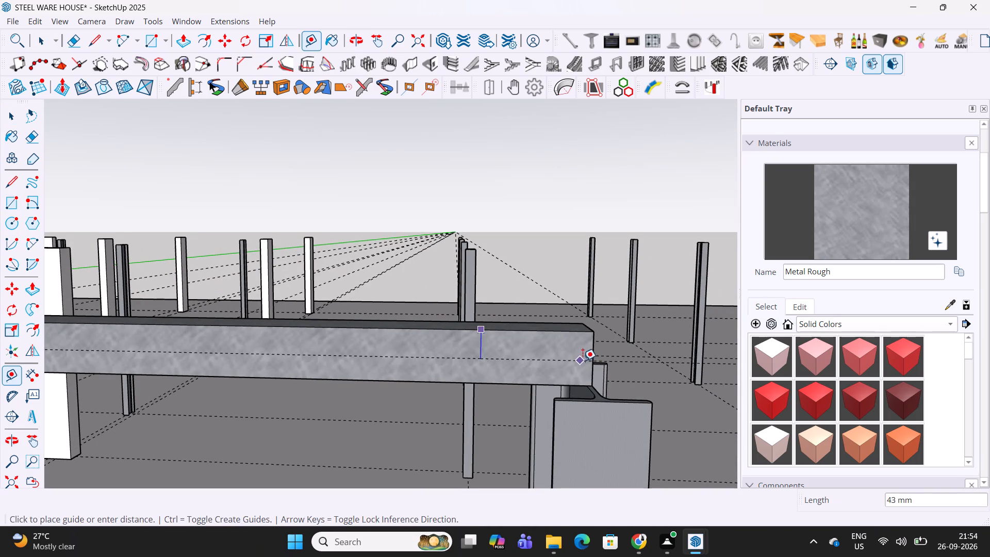
{"action": "left_click", "coordinate": [592, 356]}
Add a parallel guide 900 mm above the SHS beam's mid-height guide.
{"action": "left_click", "coordinate": [528, 358]}
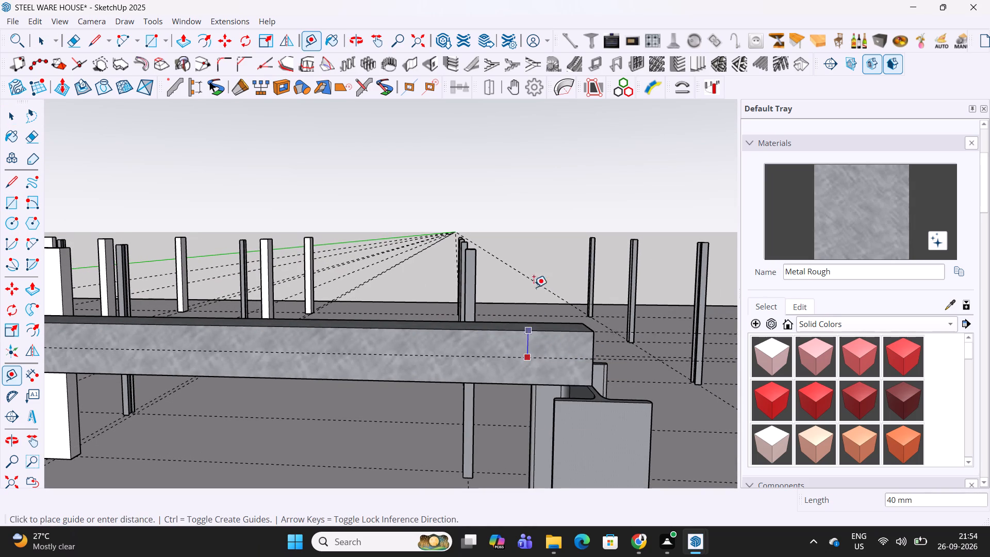
{"action": "type", "text": "900"}
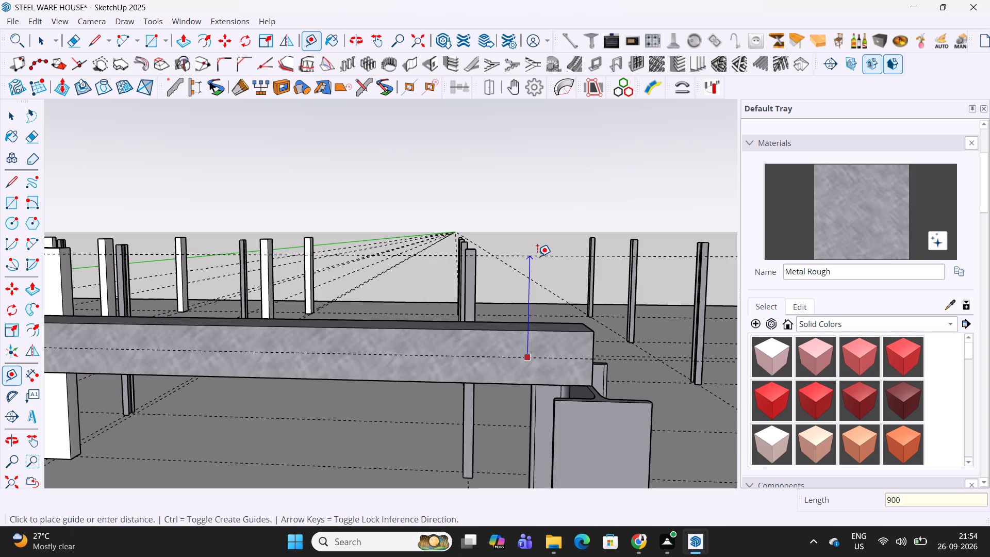
{"action": "key", "text": "Return"}
Copy the SHS beam straight up 900 mm from its end midpoint onto the upper guide to form the top chord.
{"action": "scroll", "coordinate": [547, 274], "scroll_direction": "down", "scroll_amount": 6}
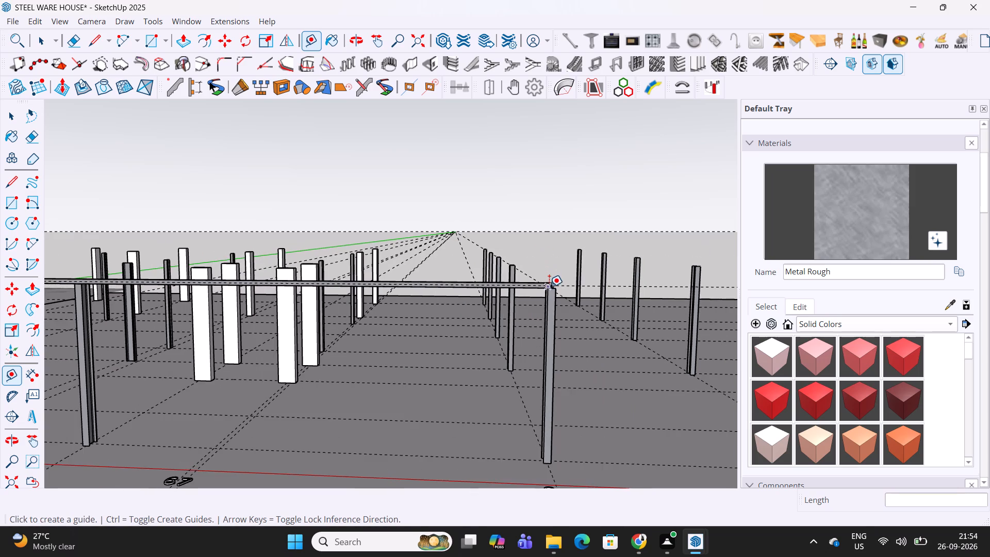
{"action": "scroll", "coordinate": [544, 287], "scroll_direction": "up", "scroll_amount": 11}
{"action": "middle_click_drag", "start_coordinate": [568, 282], "coordinate": [536, 282]}
{"action": "scroll", "coordinate": [544, 282], "scroll_direction": "up", "scroll_amount": 2}
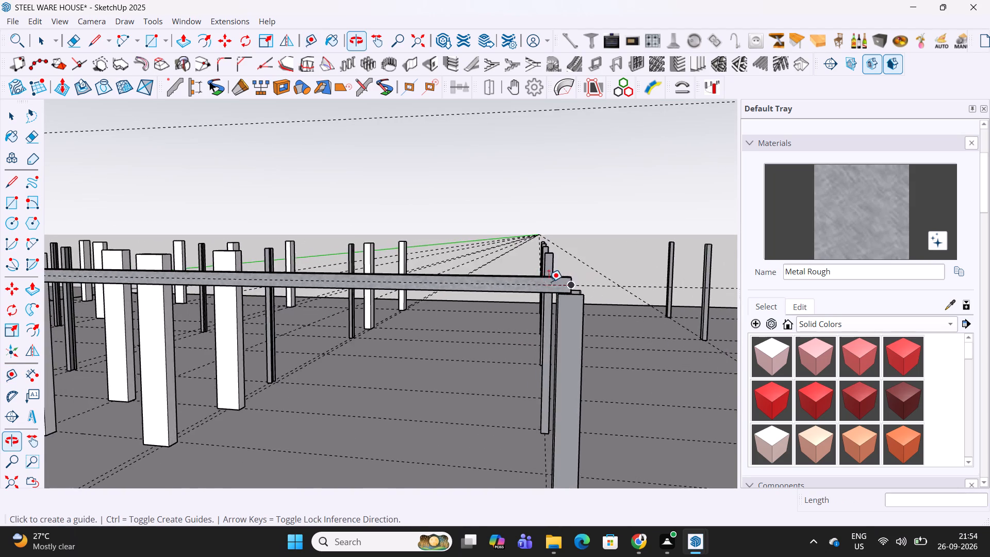
{"action": "scroll", "coordinate": [549, 282], "scroll_direction": "up", "scroll_amount": 9}
{"action": "middle_click_drag", "start_coordinate": [586, 292], "coordinate": [502, 282]}
{"action": "key", "text": "m"}
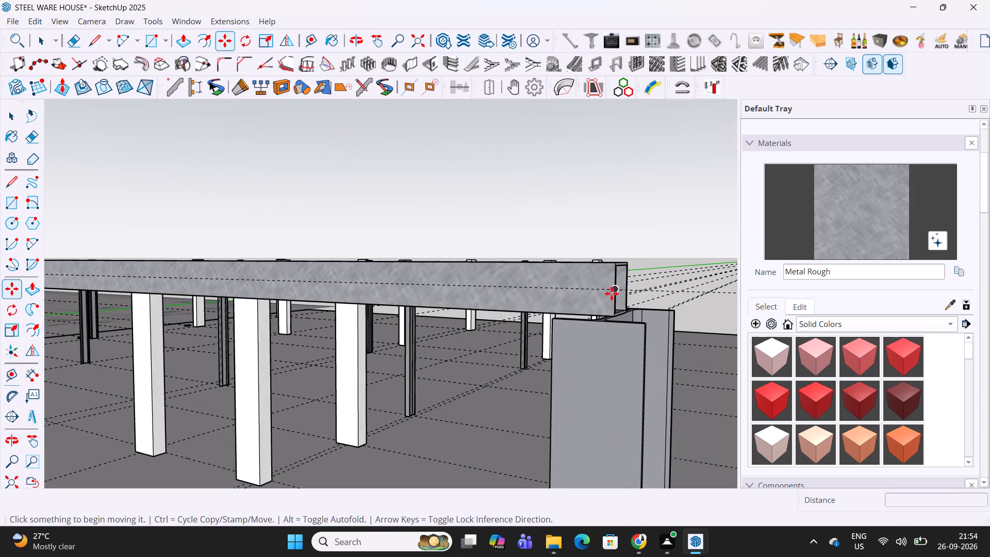
{"action": "scroll", "coordinate": [614, 290], "scroll_direction": "up", "scroll_amount": 16}
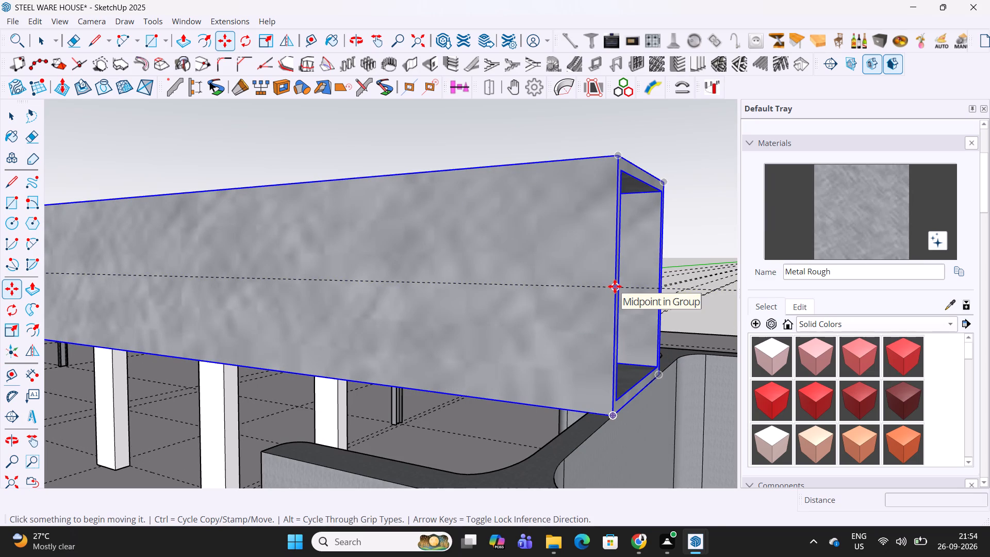
{"action": "left_click", "coordinate": [614, 286]}
{"action": "scroll", "coordinate": [614, 286], "scroll_direction": "down", "scroll_amount": 20}
{"action": "scroll", "coordinate": [614, 286], "scroll_direction": "down", "scroll_amount": 2}
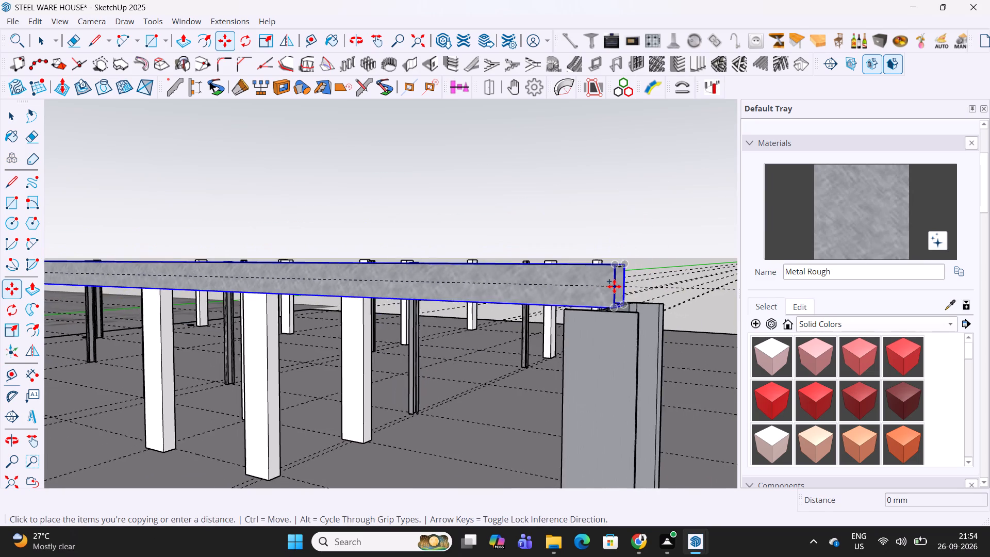
{"action": "scroll", "coordinate": [614, 286], "scroll_direction": "down", "scroll_amount": 4}
{"action": "middle_click_drag", "start_coordinate": [602, 198], "coordinate": [606, 231], "text": "shift"}
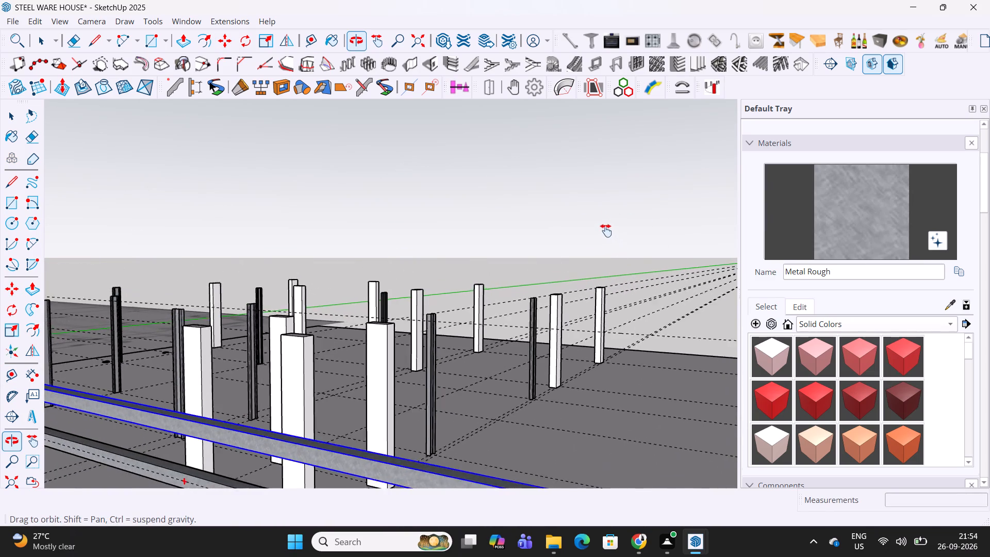
{"action": "middle_click_drag", "start_coordinate": [606, 231], "coordinate": [602, 218], "text": "shift"}
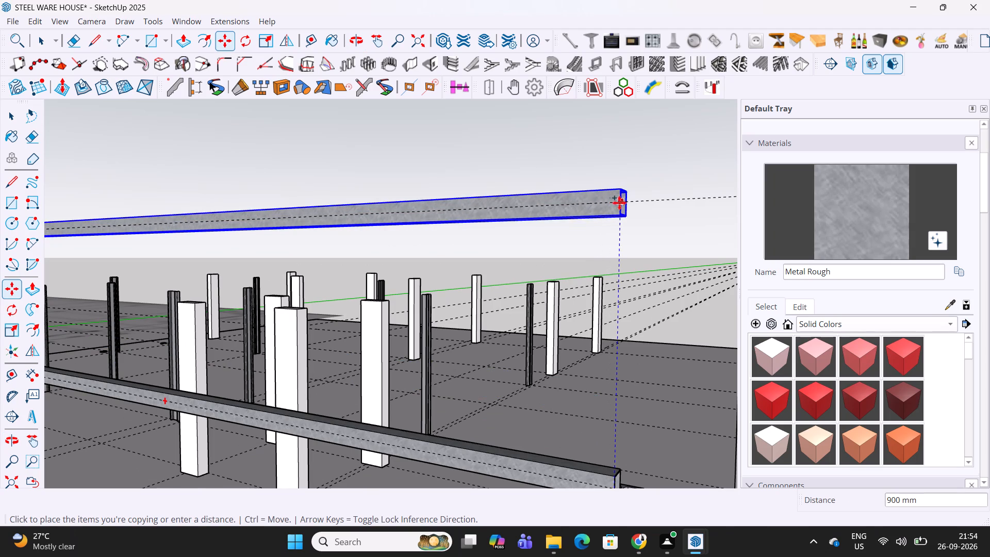
{"action": "left_click", "coordinate": [623, 200]}
Add a guide 300 mm above the lower beam's mid-height guide, starting at the shallow end of the truss.
{"action": "scroll", "coordinate": [623, 200], "scroll_direction": "down", "scroll_amount": 5}
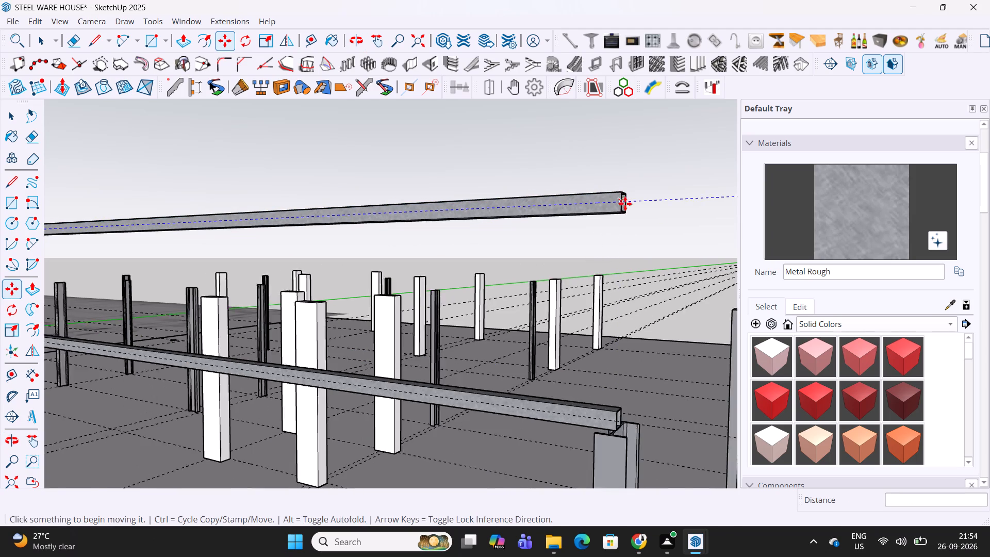
{"action": "scroll", "coordinate": [625, 204], "scroll_direction": "down", "scroll_amount": 2}
{"action": "scroll", "coordinate": [547, 224], "scroll_direction": "down", "scroll_amount": 7}
{"action": "middle_click_drag", "start_coordinate": [414, 252], "coordinate": [596, 273]}
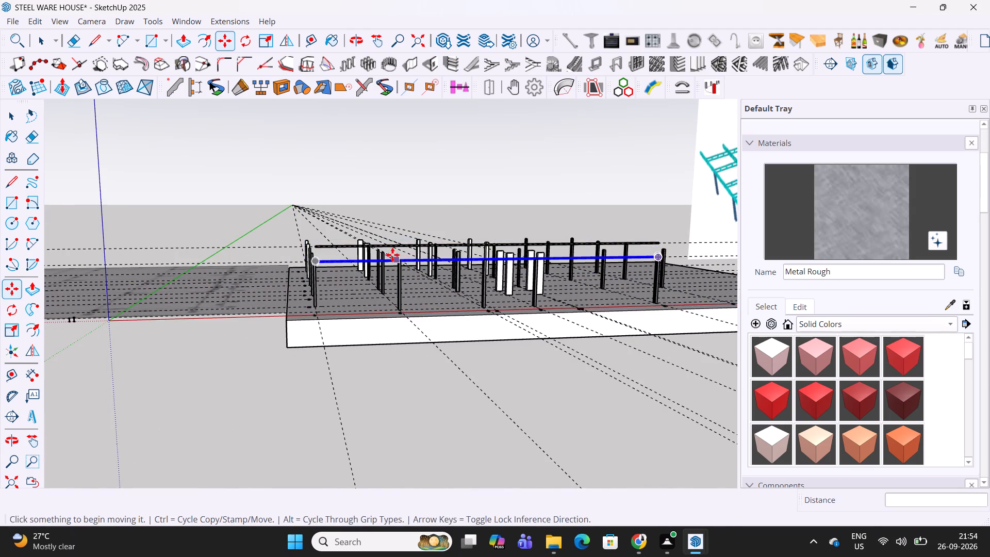
{"action": "scroll", "coordinate": [374, 248], "scroll_direction": "up", "scroll_amount": 7}
{"action": "scroll", "coordinate": [210, 281], "scroll_direction": "up", "scroll_amount": 7}
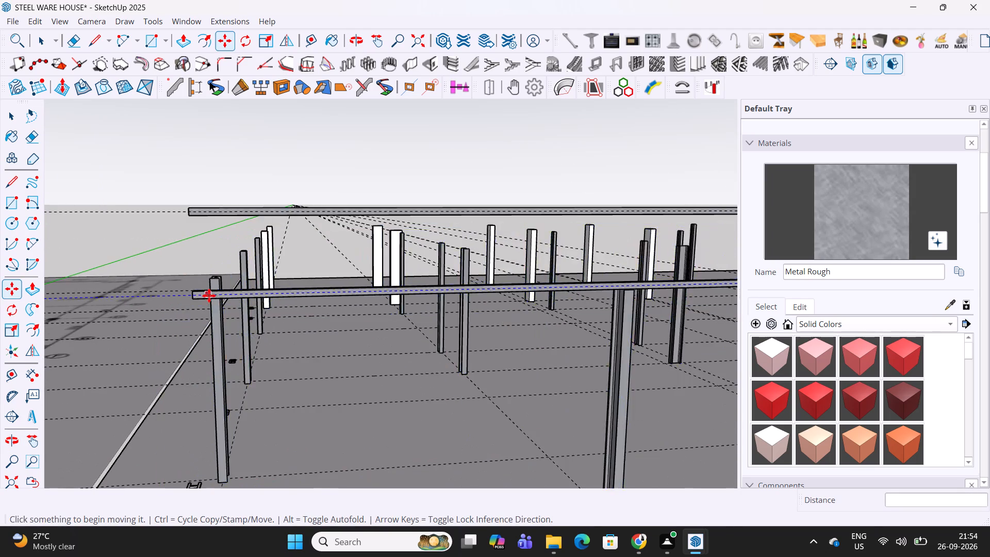
{"action": "scroll", "coordinate": [209, 296], "scroll_direction": "up", "scroll_amount": 9}
{"action": "key", "text": "t"}
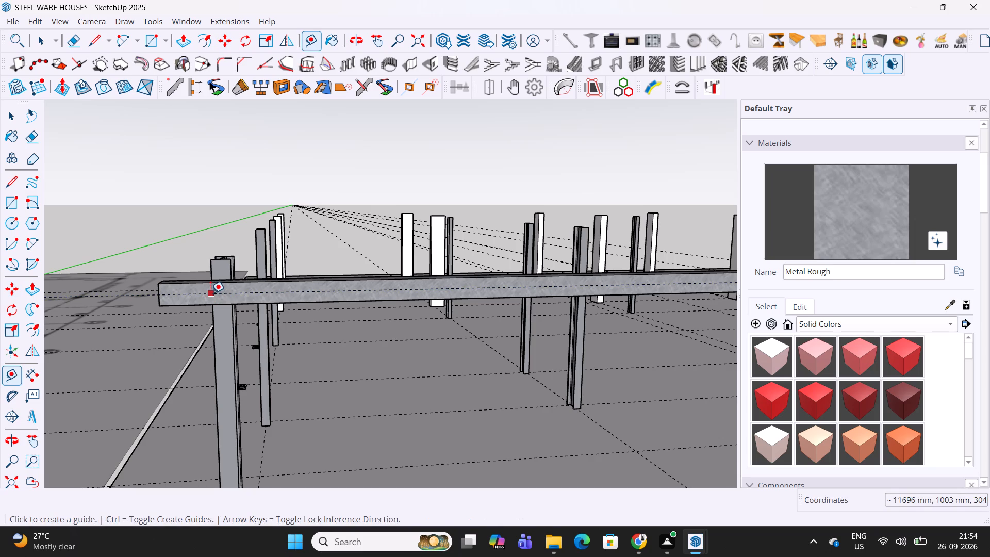
{"action": "left_click", "coordinate": [211, 293]}
{"action": "type", "text": "300"}
{"action": "key", "text": "Return"}
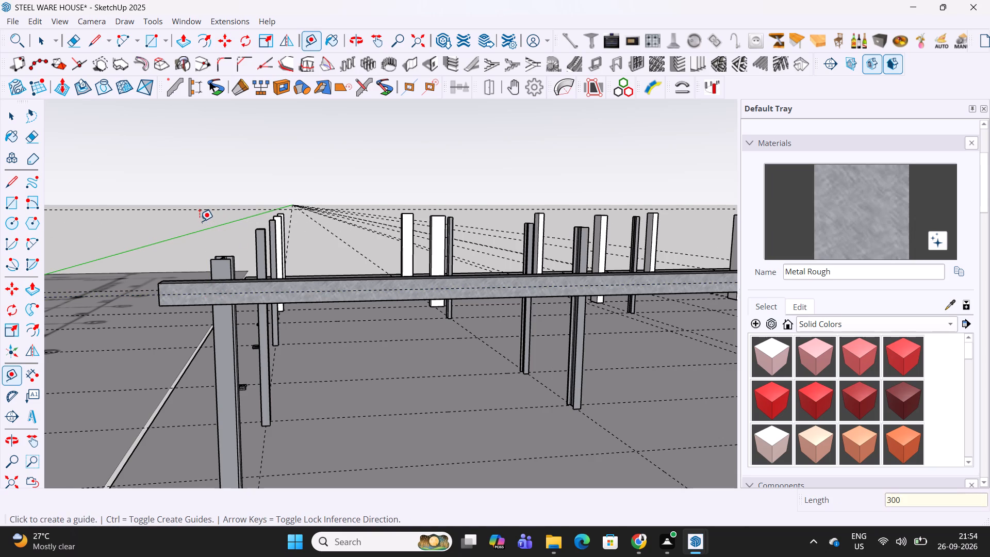
{"action": "scroll", "coordinate": [208, 222], "scroll_direction": "down", "scroll_amount": 11}
{"action": "middle_click_drag", "start_coordinate": [287, 228], "coordinate": [275, 283]}
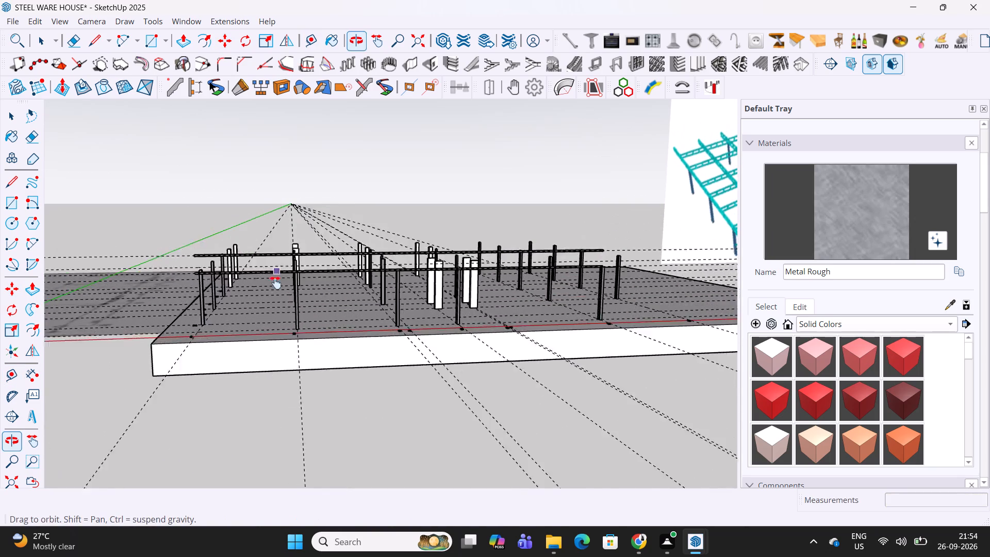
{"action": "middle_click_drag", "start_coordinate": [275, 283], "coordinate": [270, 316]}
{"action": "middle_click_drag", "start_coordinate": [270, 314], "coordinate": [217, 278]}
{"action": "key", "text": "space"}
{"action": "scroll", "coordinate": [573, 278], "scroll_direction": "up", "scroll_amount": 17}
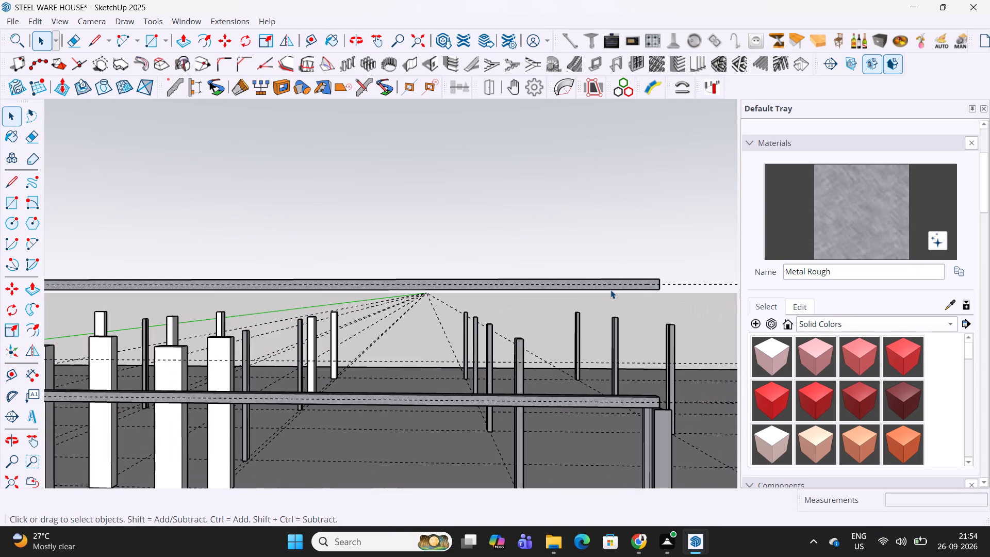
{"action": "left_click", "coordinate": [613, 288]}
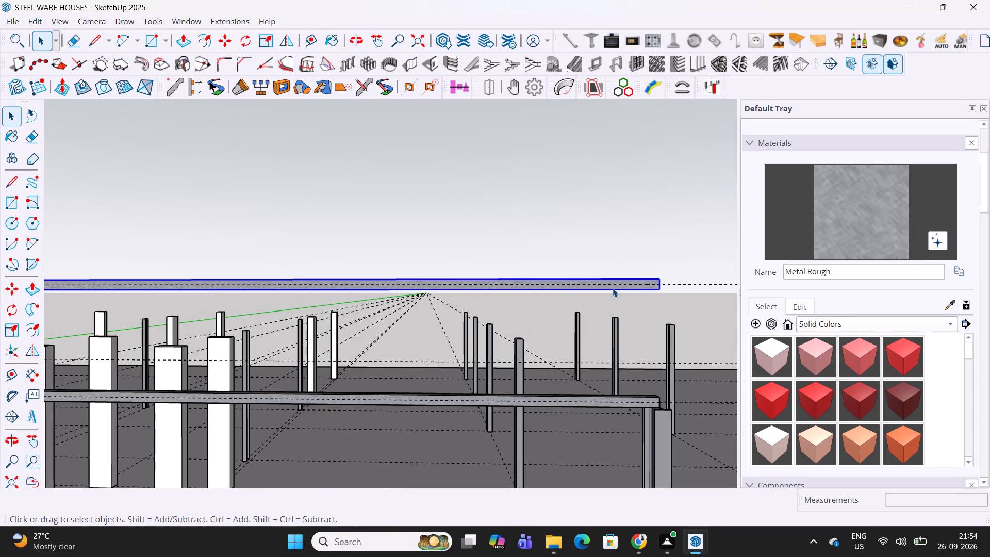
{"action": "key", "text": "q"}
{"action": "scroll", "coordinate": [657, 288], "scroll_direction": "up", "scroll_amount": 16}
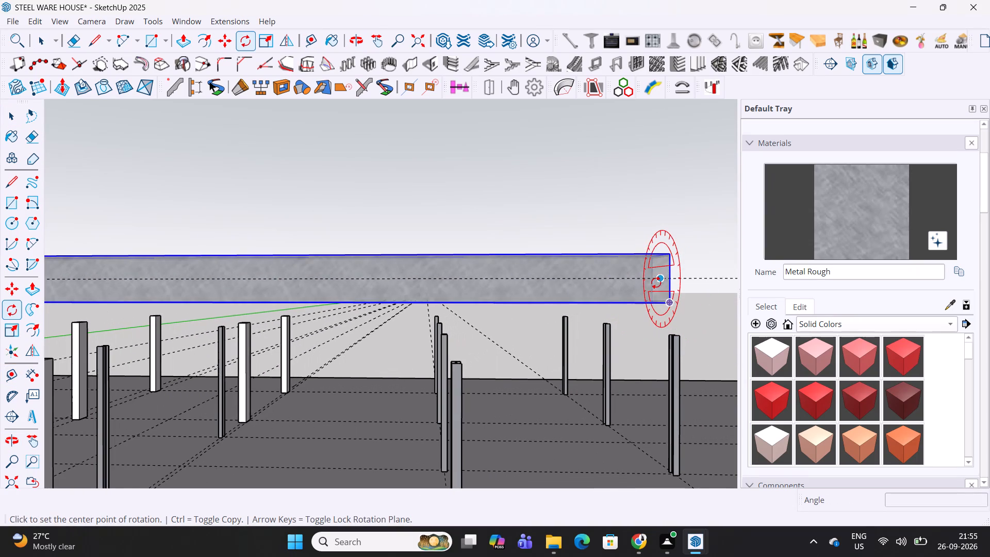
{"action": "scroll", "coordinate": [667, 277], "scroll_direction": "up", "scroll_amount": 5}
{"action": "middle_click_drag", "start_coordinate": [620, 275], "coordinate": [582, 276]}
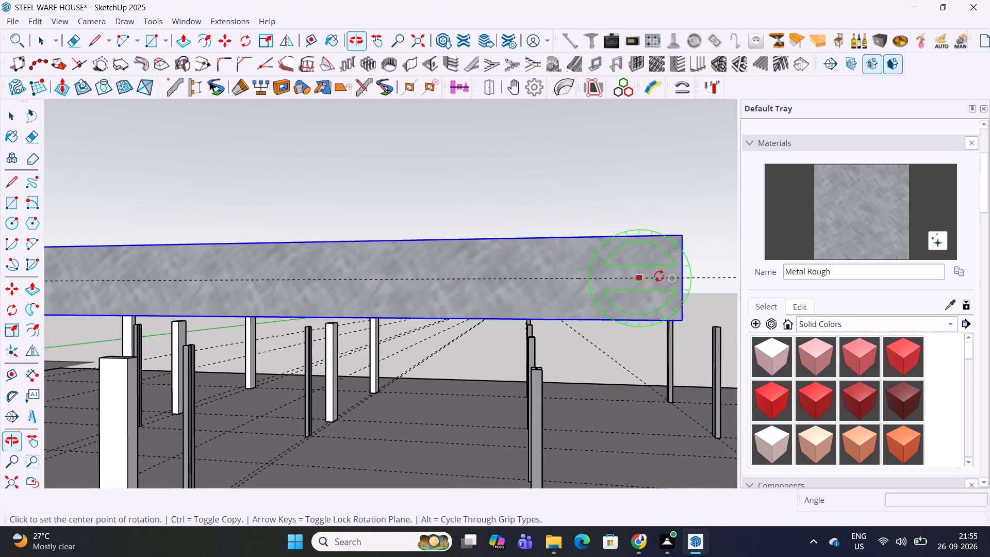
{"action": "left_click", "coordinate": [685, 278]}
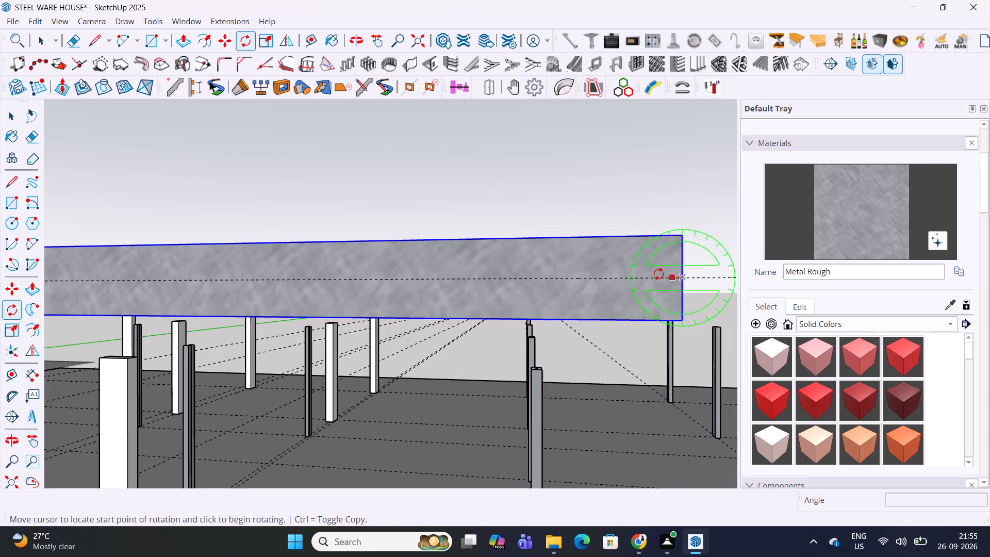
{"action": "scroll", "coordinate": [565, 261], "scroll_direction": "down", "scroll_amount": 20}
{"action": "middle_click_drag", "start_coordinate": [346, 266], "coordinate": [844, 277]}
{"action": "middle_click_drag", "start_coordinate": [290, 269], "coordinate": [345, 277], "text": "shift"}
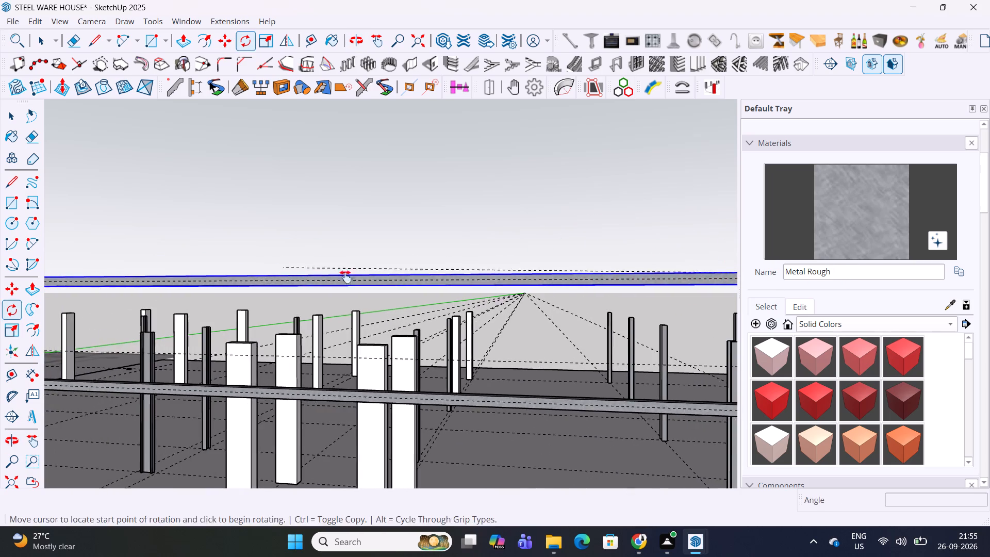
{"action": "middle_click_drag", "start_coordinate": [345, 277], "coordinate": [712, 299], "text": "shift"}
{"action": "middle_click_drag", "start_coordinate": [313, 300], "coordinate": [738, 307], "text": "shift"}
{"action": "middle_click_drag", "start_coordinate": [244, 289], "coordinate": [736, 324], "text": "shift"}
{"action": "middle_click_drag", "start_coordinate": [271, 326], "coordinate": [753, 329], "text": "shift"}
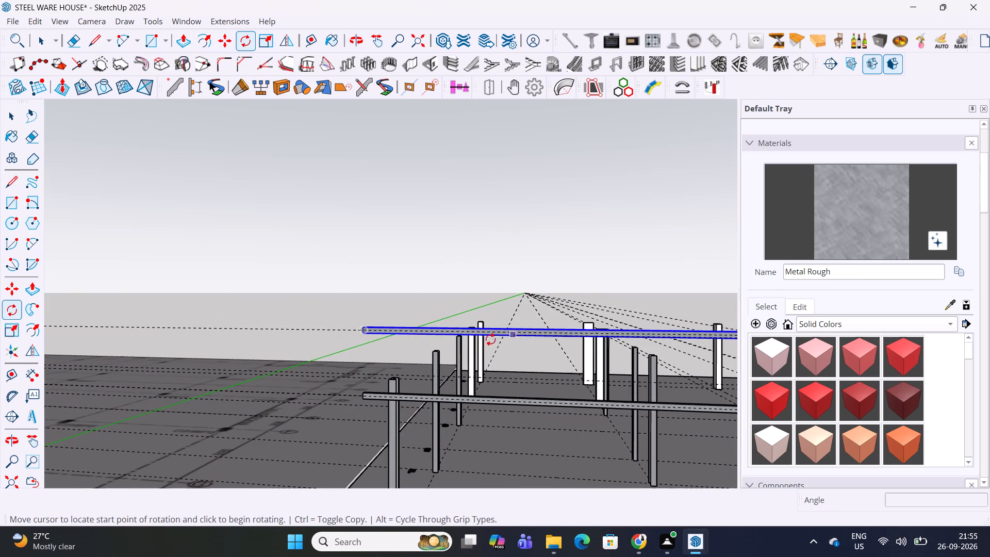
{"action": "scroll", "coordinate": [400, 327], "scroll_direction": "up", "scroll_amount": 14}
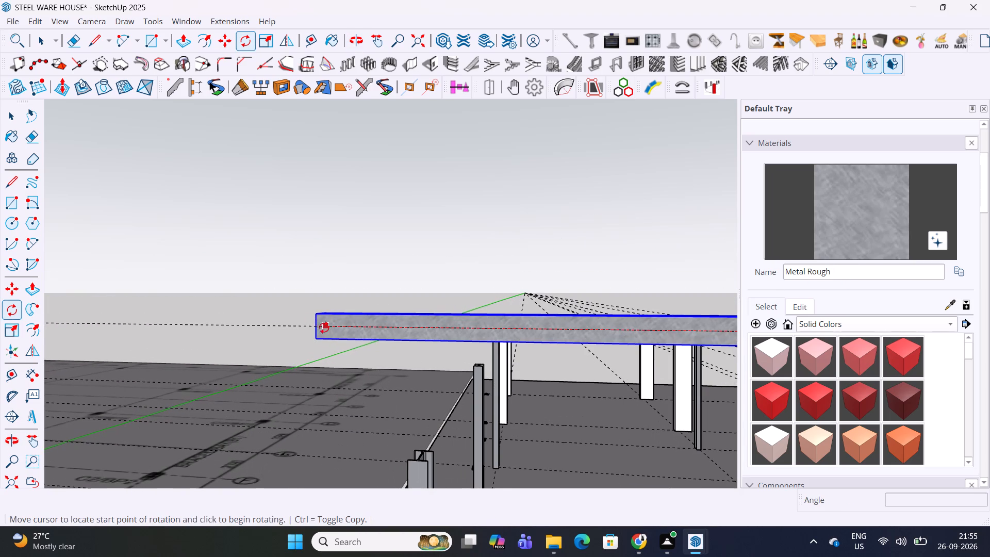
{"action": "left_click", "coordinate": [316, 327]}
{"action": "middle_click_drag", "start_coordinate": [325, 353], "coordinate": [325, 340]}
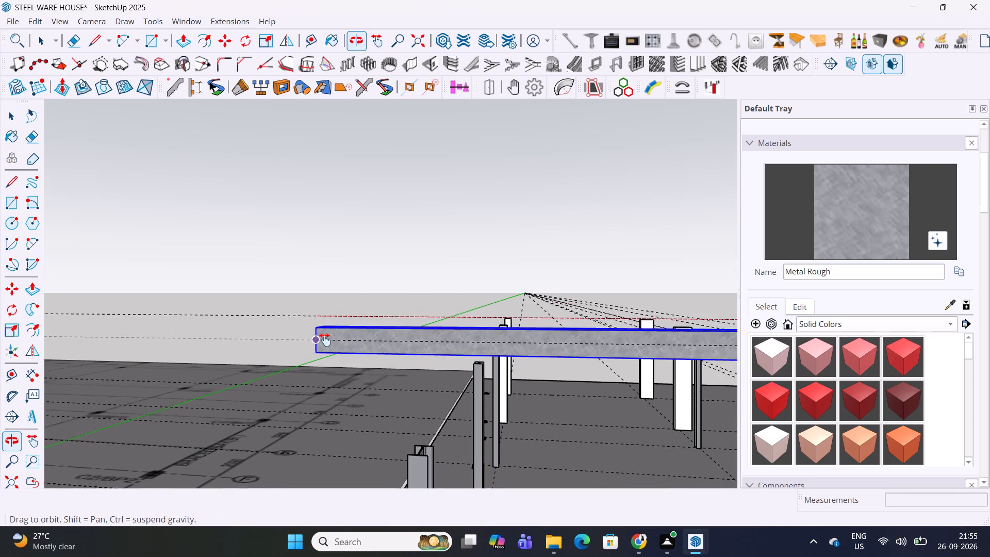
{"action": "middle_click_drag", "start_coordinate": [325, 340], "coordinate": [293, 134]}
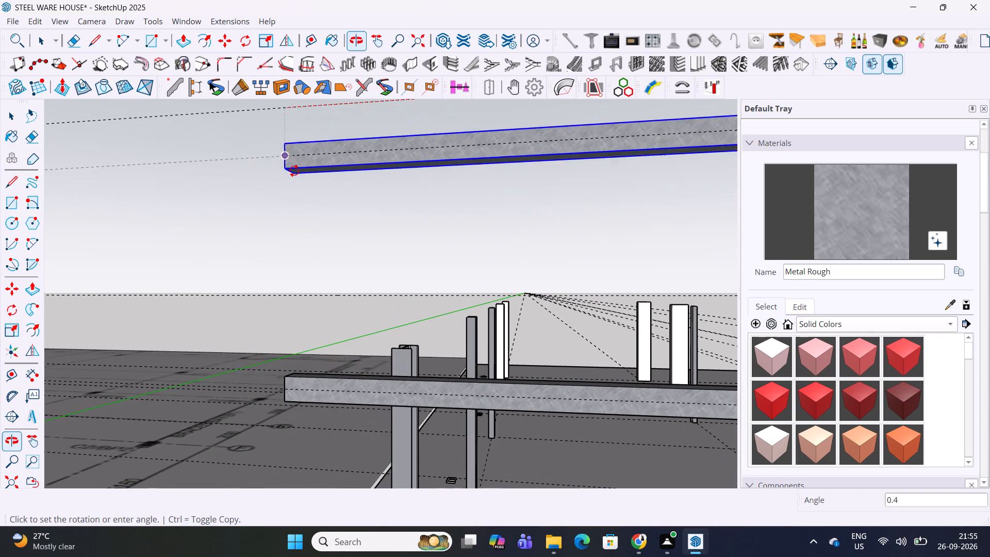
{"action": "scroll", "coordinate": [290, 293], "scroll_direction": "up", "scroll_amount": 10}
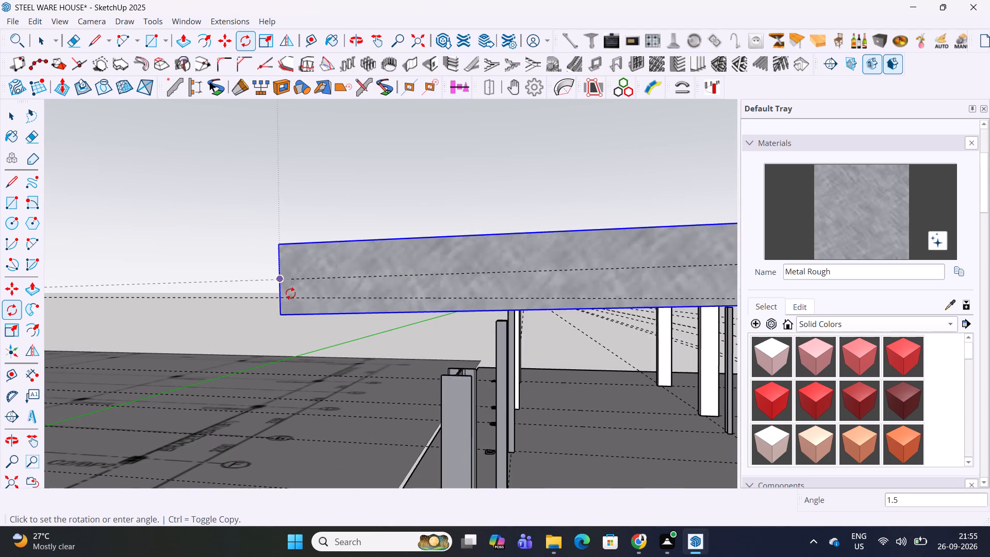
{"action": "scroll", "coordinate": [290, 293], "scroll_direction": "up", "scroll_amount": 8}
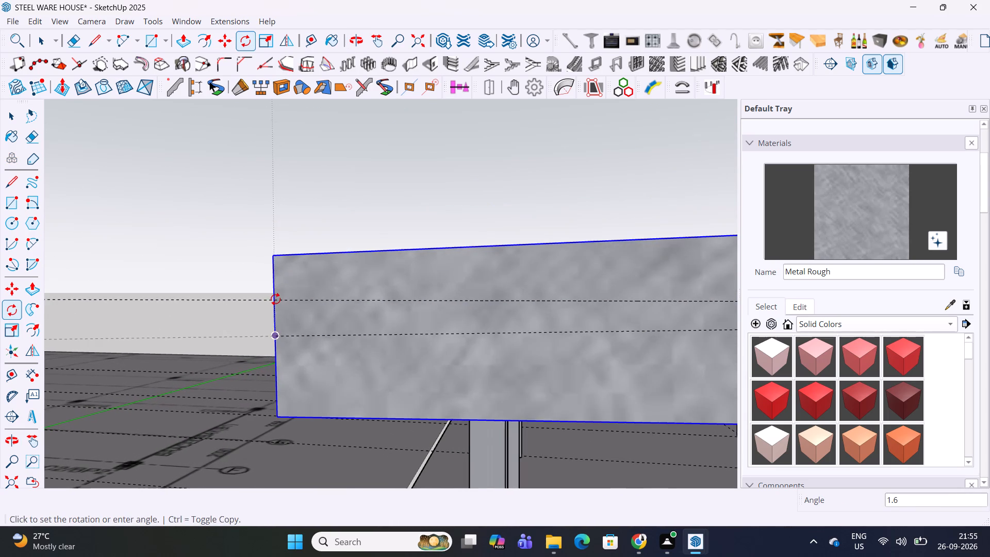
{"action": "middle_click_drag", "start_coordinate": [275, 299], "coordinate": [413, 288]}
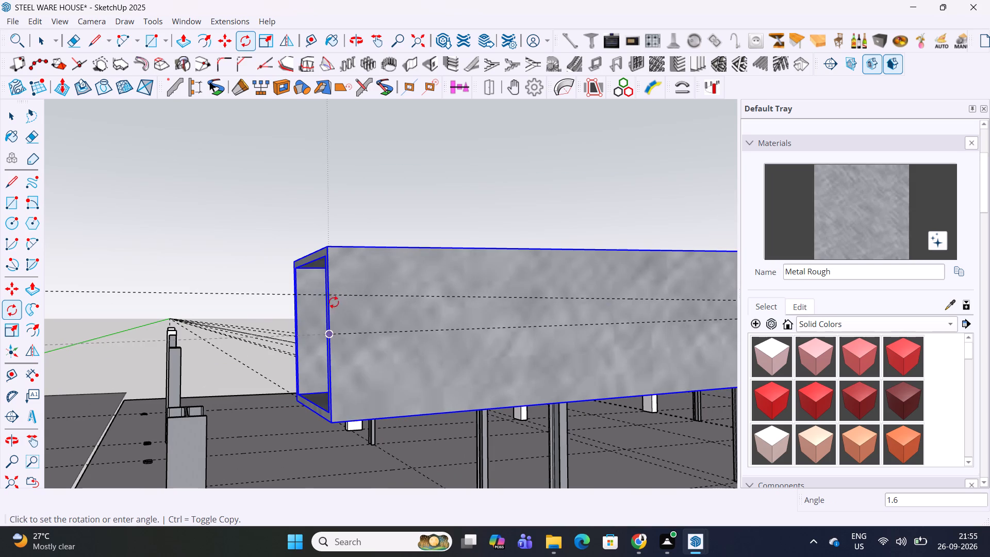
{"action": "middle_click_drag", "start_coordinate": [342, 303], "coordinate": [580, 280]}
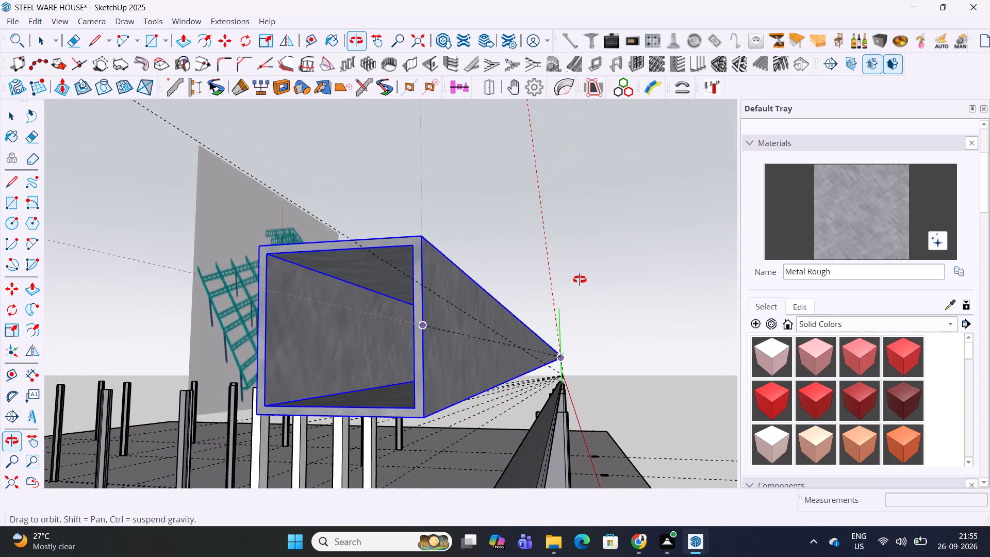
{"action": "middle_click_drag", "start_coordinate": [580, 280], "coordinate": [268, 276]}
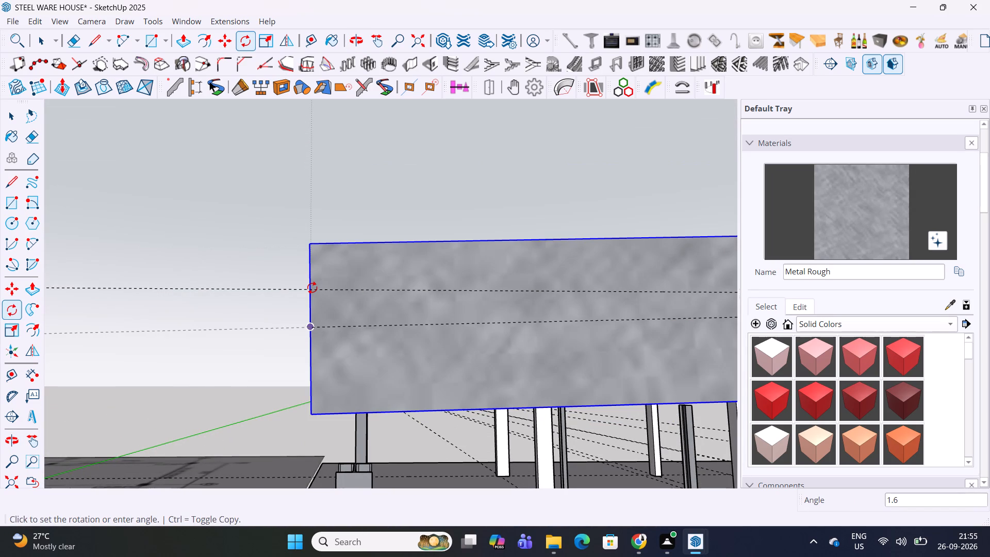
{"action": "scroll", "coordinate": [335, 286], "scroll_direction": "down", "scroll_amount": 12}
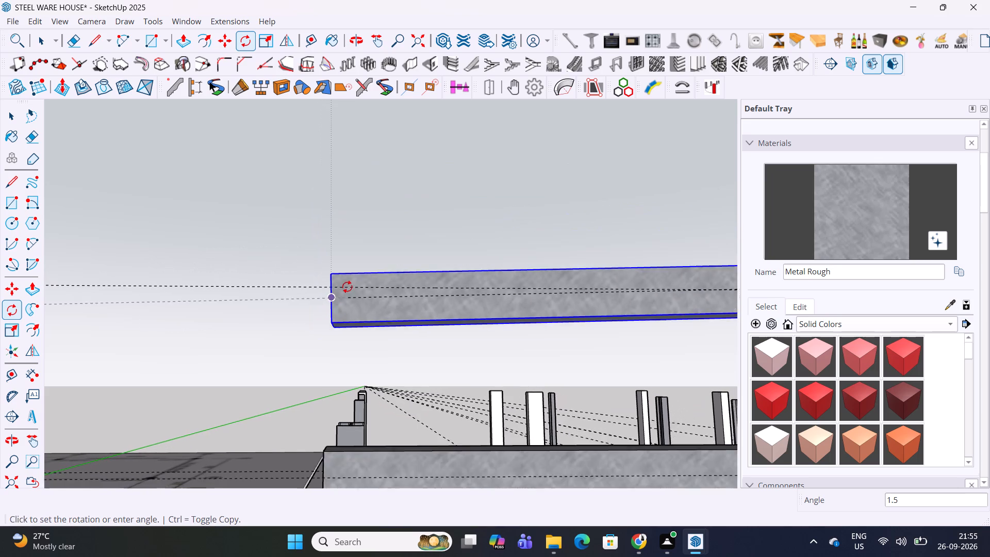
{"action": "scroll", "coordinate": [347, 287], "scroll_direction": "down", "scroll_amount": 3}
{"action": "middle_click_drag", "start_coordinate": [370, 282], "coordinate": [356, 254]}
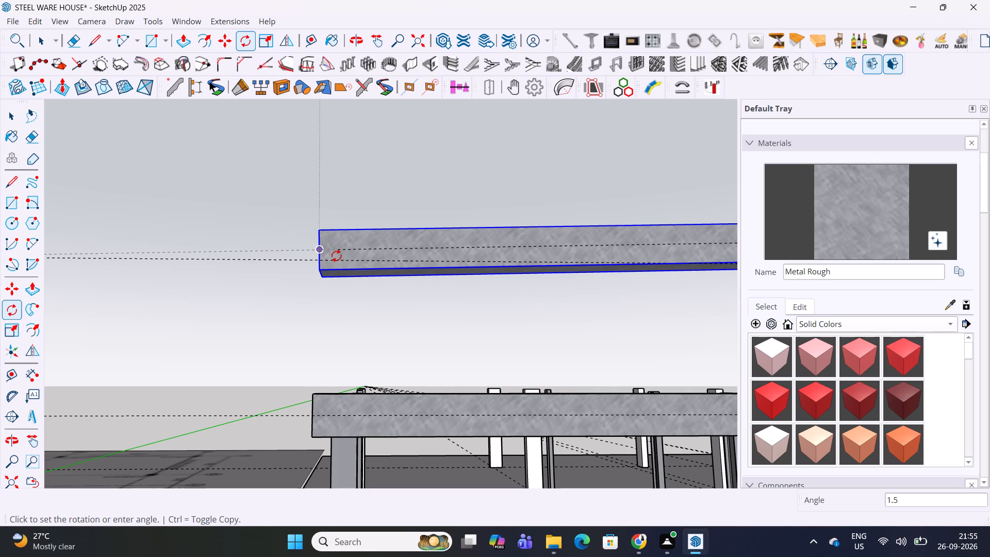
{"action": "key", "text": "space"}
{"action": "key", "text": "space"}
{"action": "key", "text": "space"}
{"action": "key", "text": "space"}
Rotate the top chord about its 900 mm end's mid-height point, lowering the shallow end about 1.6° onto the 300 mm guide.
{"action": "scroll", "coordinate": [336, 287], "scroll_direction": "down", "scroll_amount": 6}
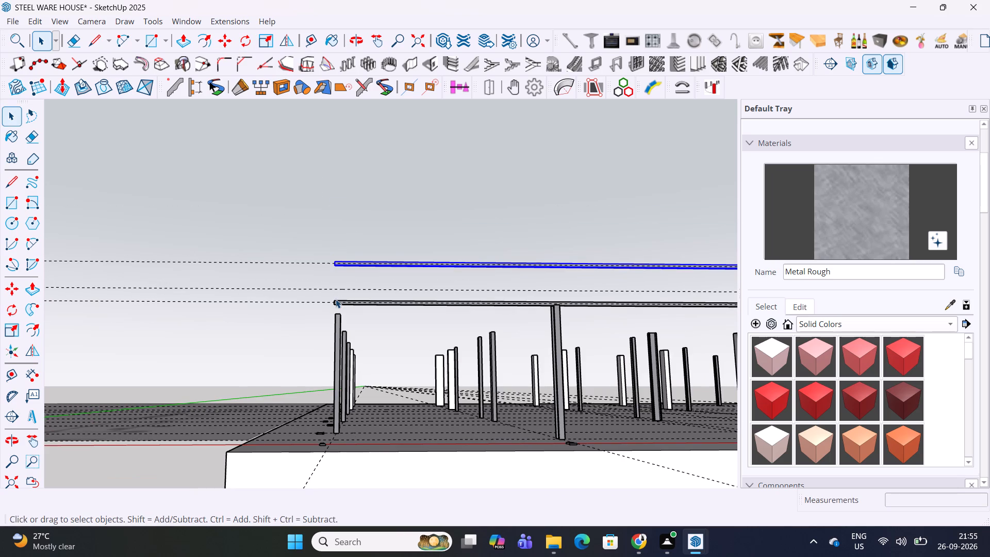
{"action": "scroll", "coordinate": [340, 264], "scroll_direction": "up", "scroll_amount": 9}
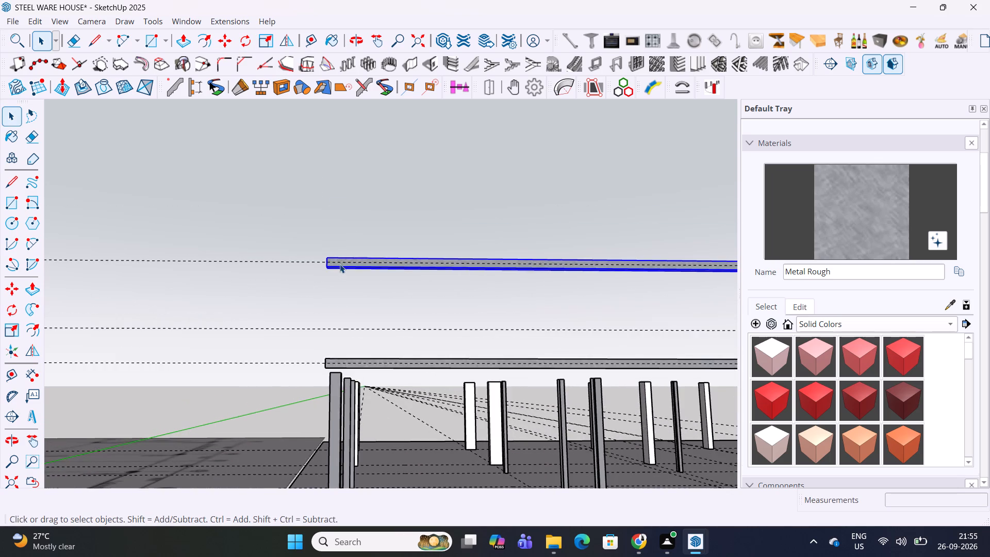
{"action": "scroll", "coordinate": [340, 264], "scroll_direction": "down", "scroll_amount": 10}
{"action": "middle_click_drag", "start_coordinate": [411, 275], "coordinate": [82, 330], "text": "shift"}
{"action": "middle_click_drag", "start_coordinate": [548, 327], "coordinate": [536, 327], "text": "shift"}
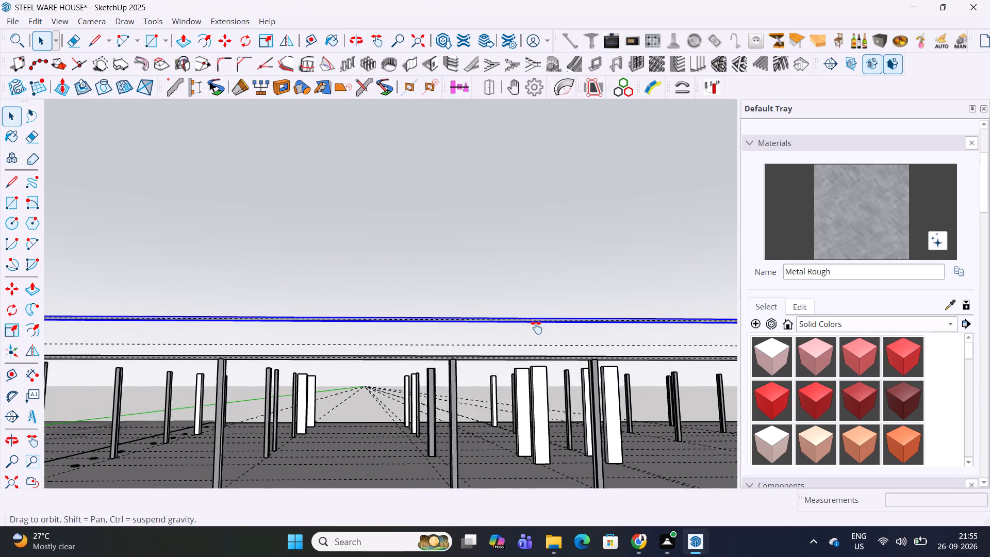
{"action": "middle_click_drag", "start_coordinate": [536, 327], "coordinate": [193, 329], "text": "shift"}
{"action": "scroll", "coordinate": [582, 321], "scroll_direction": "up", "scroll_amount": 10}
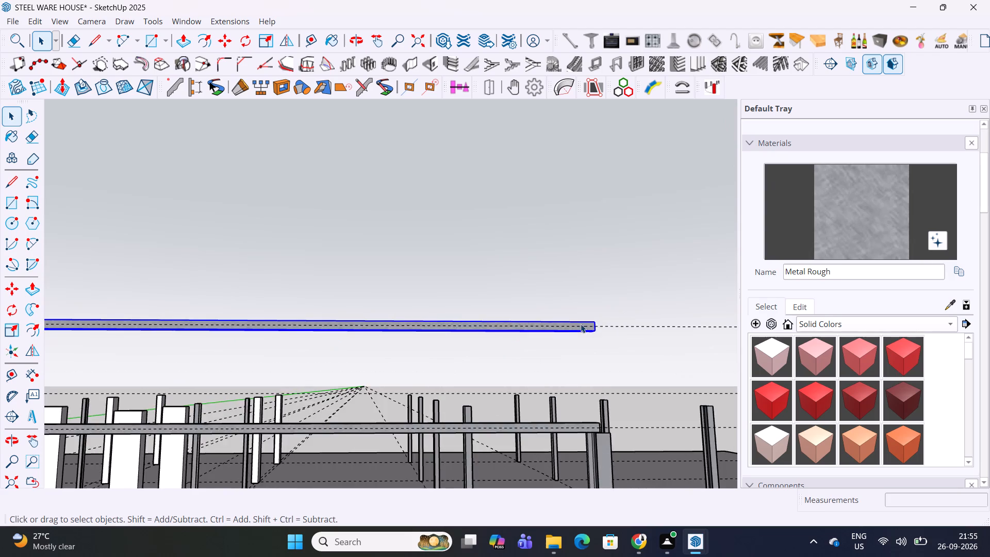
{"action": "scroll", "coordinate": [581, 324], "scroll_direction": "up", "scroll_amount": 17}
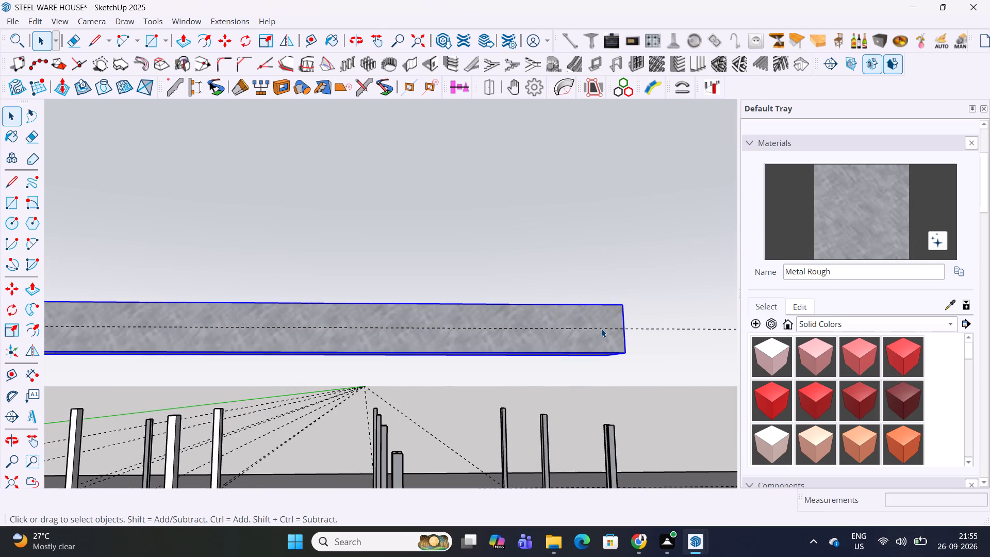
{"action": "key", "text": "q"}
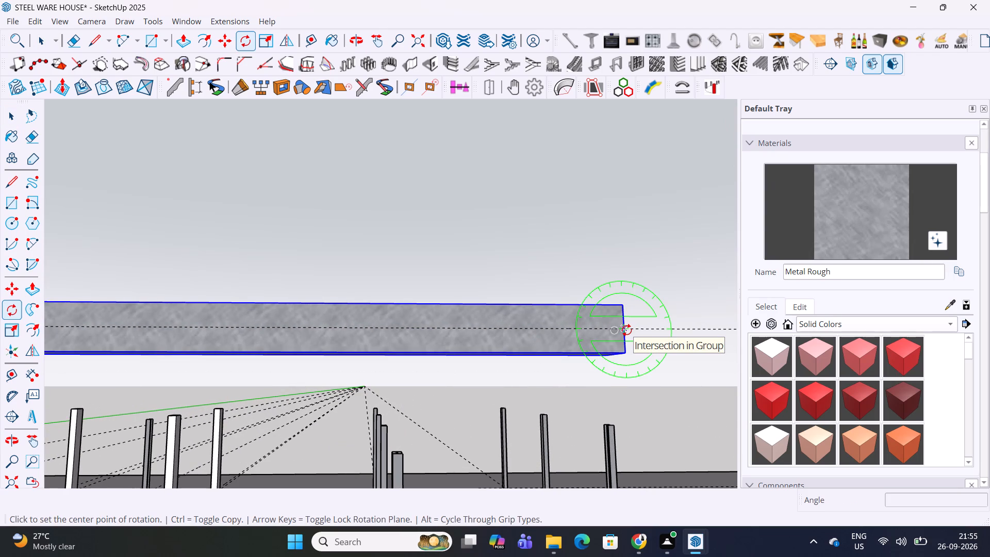
{"action": "left_click", "coordinate": [627, 330]}
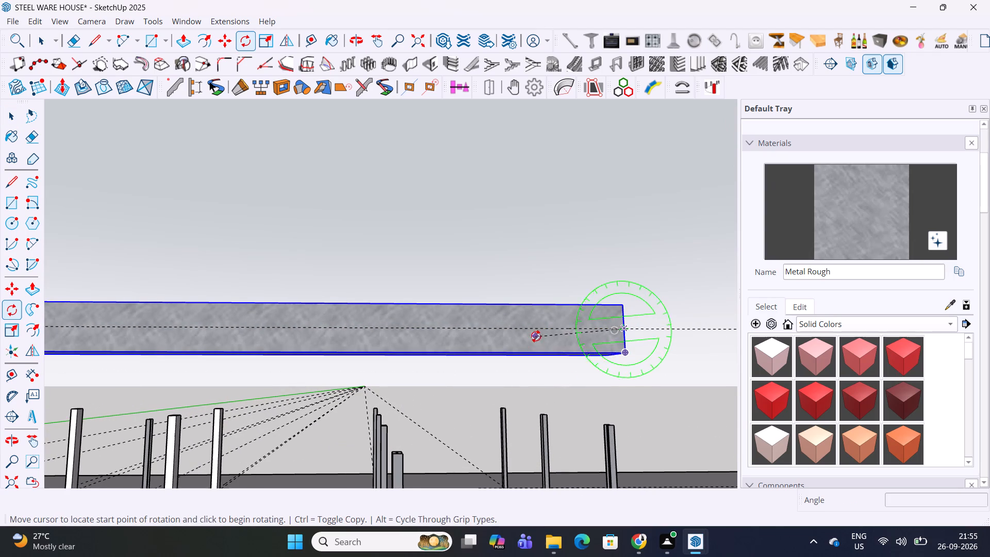
{"action": "scroll", "coordinate": [536, 336], "scroll_direction": "down", "scroll_amount": 12}
{"action": "scroll", "coordinate": [536, 335], "scroll_direction": "down", "scroll_amount": 15}
{"action": "middle_click_drag", "start_coordinate": [370, 339], "coordinate": [936, 339]}
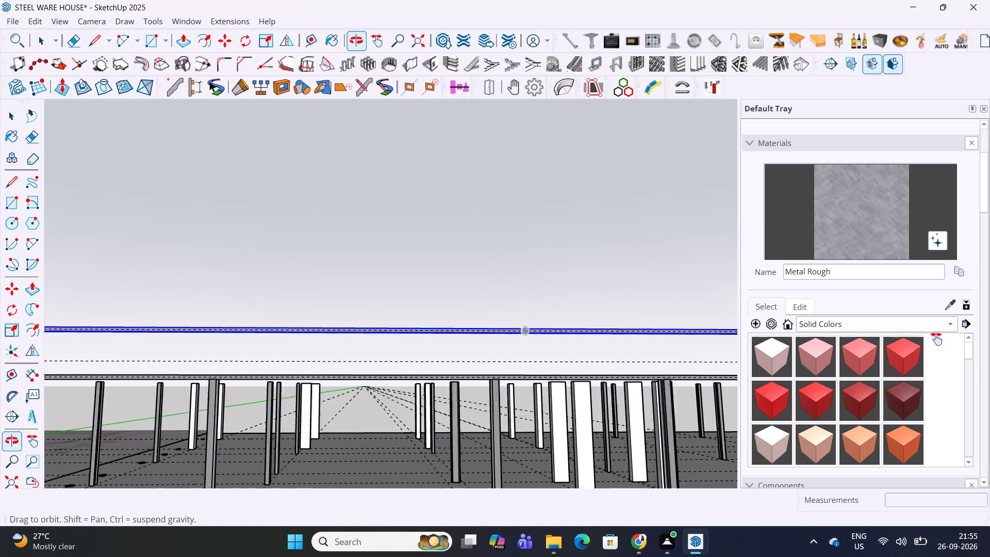
{"action": "middle_click_drag", "start_coordinate": [936, 339], "coordinate": [940, 339]}
{"action": "middle_click_drag", "start_coordinate": [367, 340], "coordinate": [690, 345], "text": "shift"}
{"action": "scroll", "coordinate": [314, 333], "scroll_direction": "up", "scroll_amount": 2}
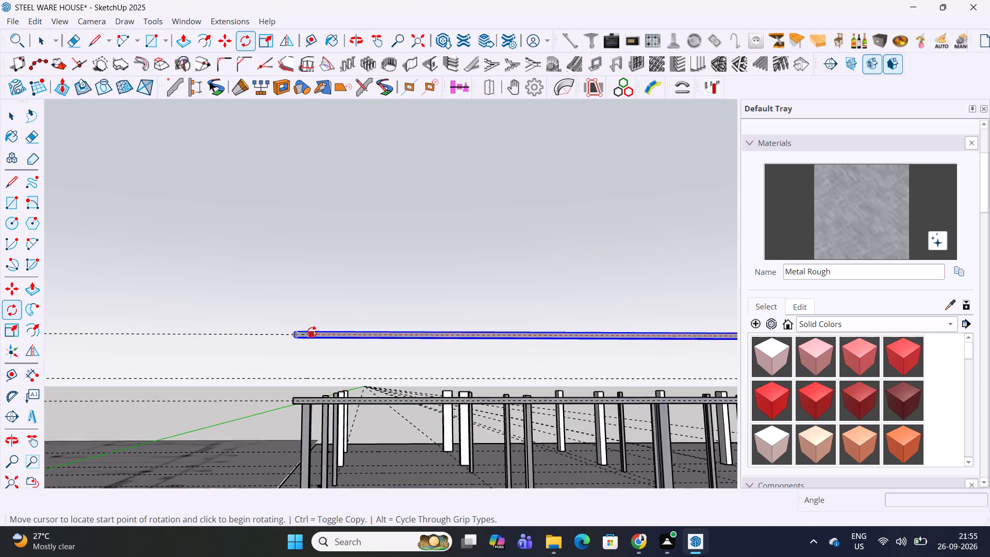
{"action": "scroll", "coordinate": [312, 332], "scroll_direction": "up", "scroll_amount": 13}
{"action": "scroll", "coordinate": [300, 343], "scroll_direction": "down", "scroll_amount": 5}
{"action": "scroll", "coordinate": [310, 344], "scroll_direction": "up", "scroll_amount": 6}
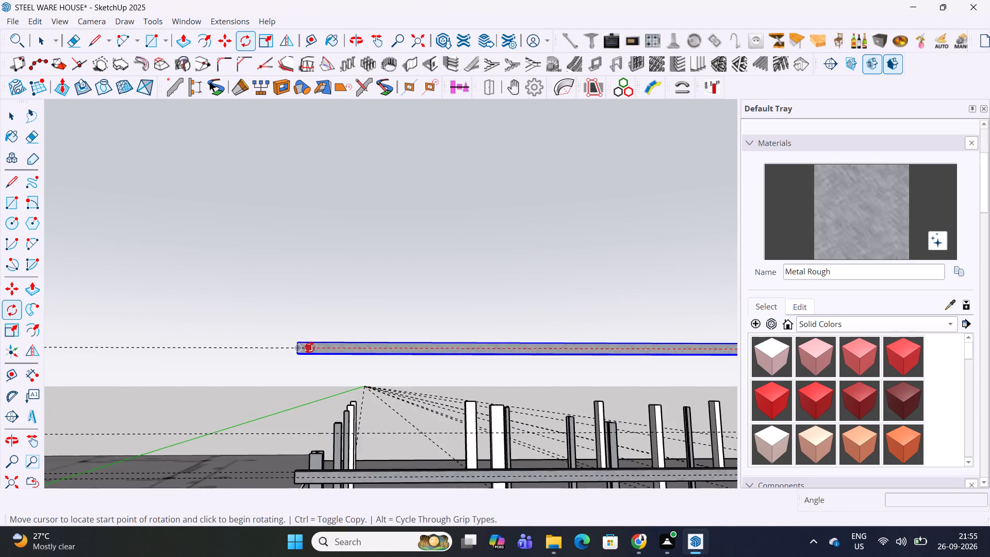
{"action": "scroll", "coordinate": [309, 348], "scroll_direction": "up", "scroll_amount": 11}
{"action": "left_click", "coordinate": [269, 347]}
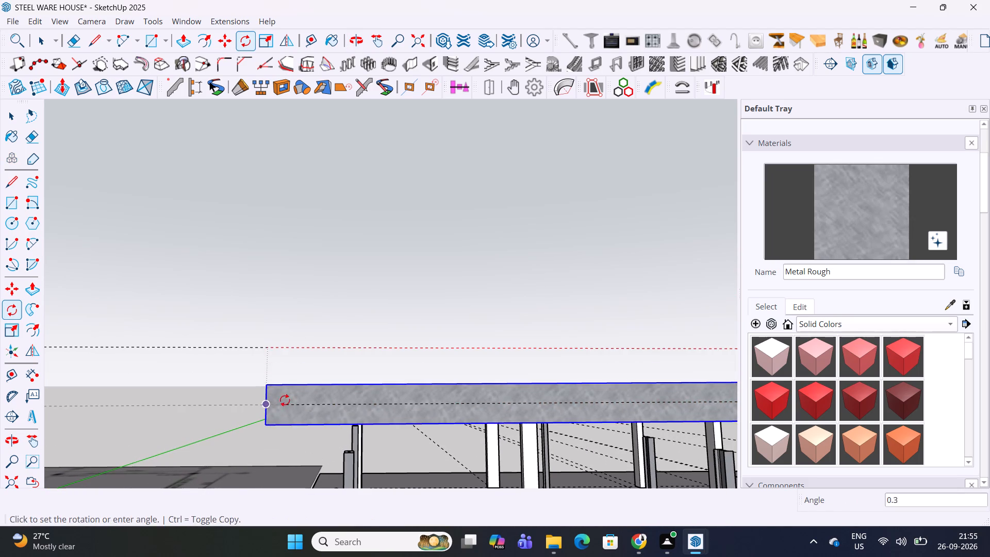
{"action": "middle_click_drag", "start_coordinate": [285, 400], "coordinate": [299, 160]}
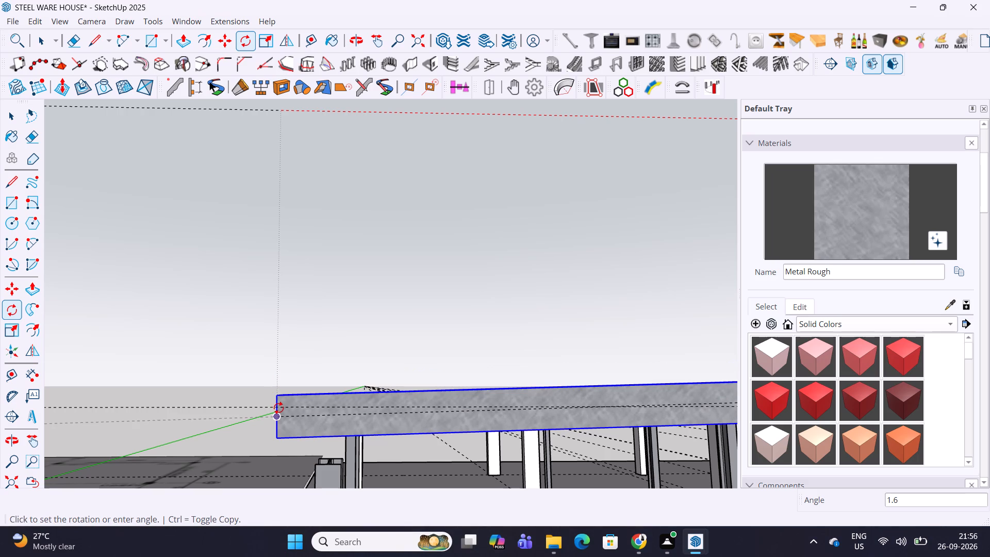
{"action": "scroll", "coordinate": [278, 408], "scroll_direction": "up", "scroll_amount": 15}
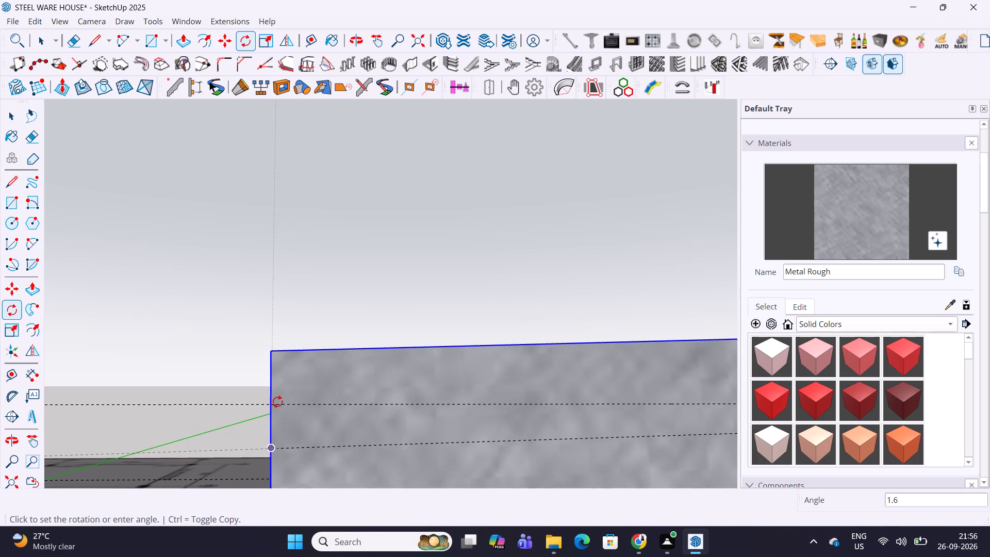
{"action": "middle_click_drag", "start_coordinate": [274, 404], "coordinate": [468, 454]}
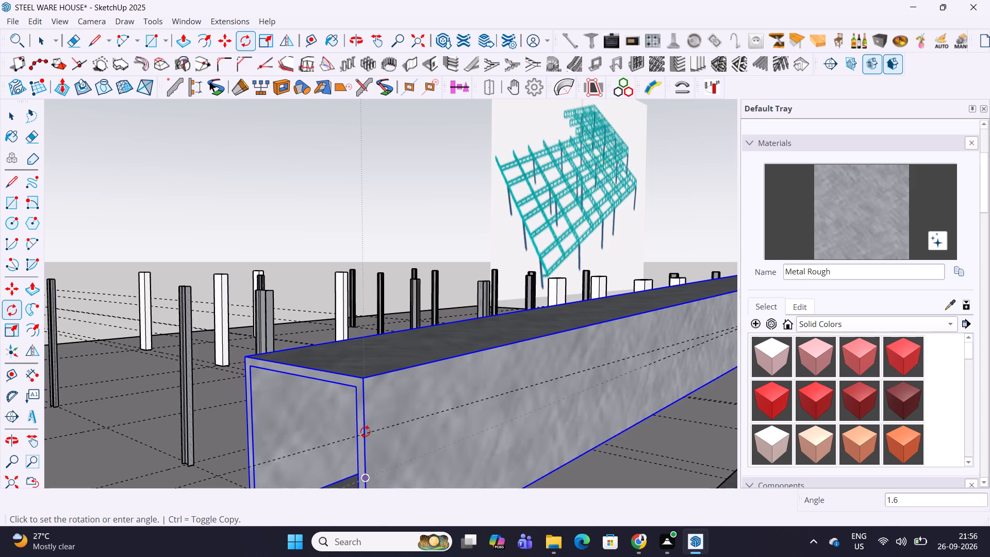
{"action": "left_click", "coordinate": [365, 432]}
Examine the sloped top chord against the lower beam and guides, from the shallow end along to the deep end.
{"action": "scroll", "coordinate": [378, 426], "scroll_direction": "down", "scroll_amount": 6}
{"action": "scroll", "coordinate": [443, 391], "scroll_direction": "down", "scroll_amount": 5}
{"action": "scroll", "coordinate": [489, 378], "scroll_direction": "down", "scroll_amount": 3}
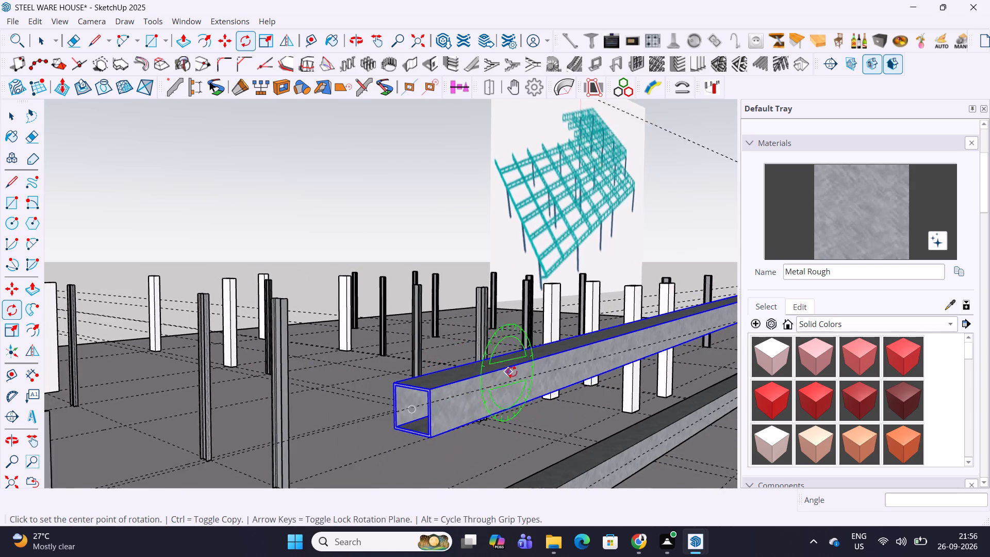
{"action": "scroll", "coordinate": [512, 372], "scroll_direction": "down", "scroll_amount": 1}
{"action": "middle_click_drag", "start_coordinate": [534, 369], "coordinate": [325, 338]}
{"action": "scroll", "coordinate": [420, 321], "scroll_direction": "down", "scroll_amount": 3}
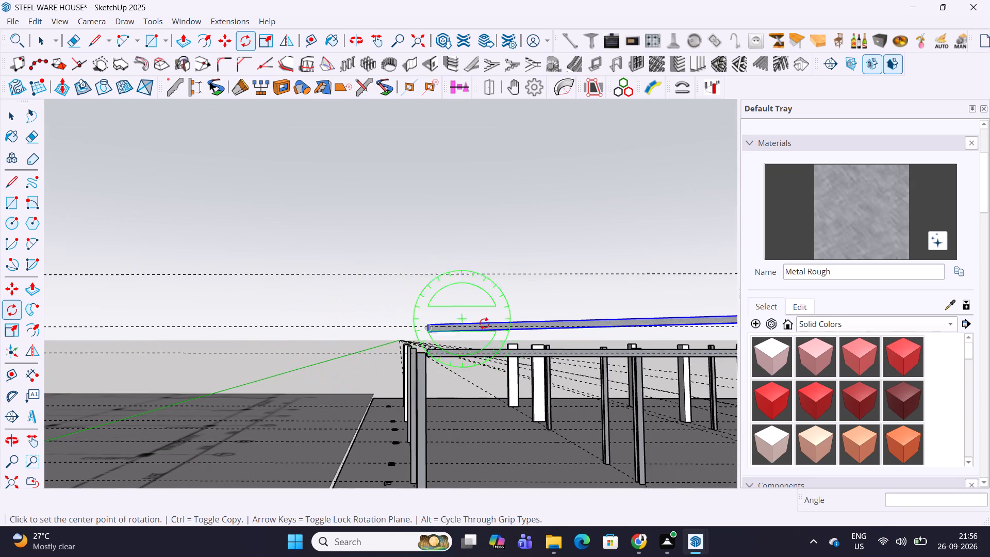
{"action": "middle_click_drag", "start_coordinate": [555, 327], "coordinate": [260, 353]}
{"action": "middle_click_drag", "start_coordinate": [591, 345], "coordinate": [402, 345], "text": "shift"}
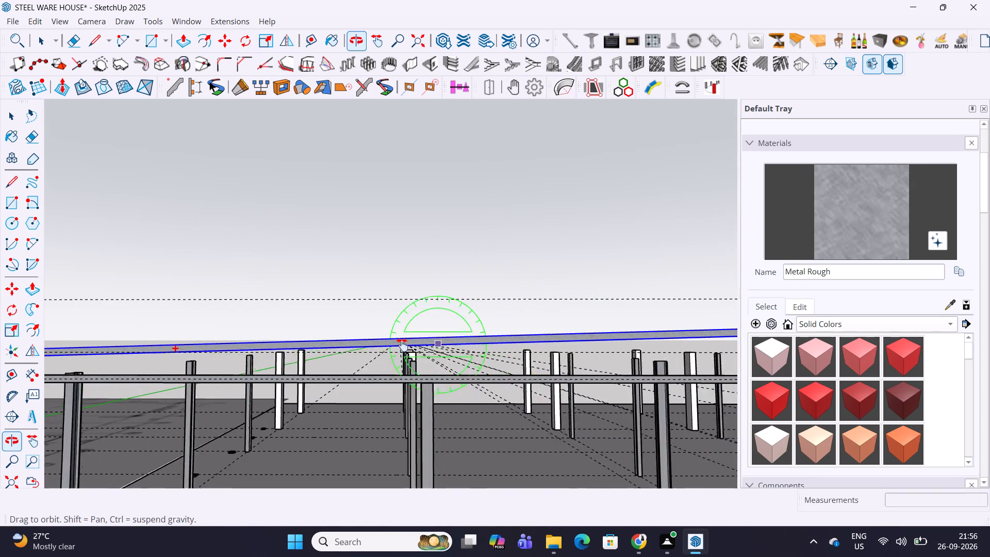
{"action": "middle_click_drag", "start_coordinate": [402, 345], "coordinate": [218, 345], "text": "shift"}
{"action": "middle_click_drag", "start_coordinate": [698, 361], "coordinate": [352, 365], "text": "shift"}
{"action": "middle_click_drag", "start_coordinate": [661, 342], "coordinate": [502, 345], "text": "shift"}
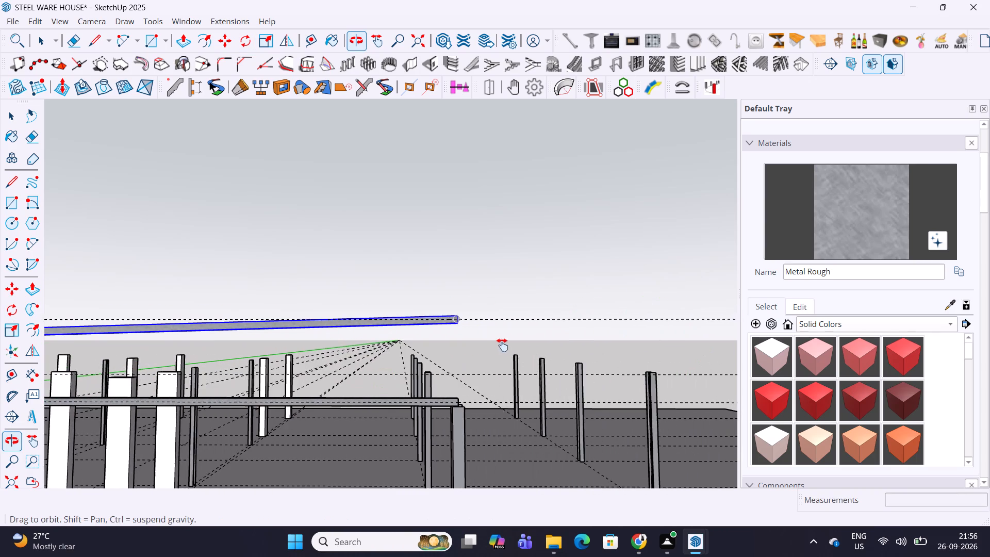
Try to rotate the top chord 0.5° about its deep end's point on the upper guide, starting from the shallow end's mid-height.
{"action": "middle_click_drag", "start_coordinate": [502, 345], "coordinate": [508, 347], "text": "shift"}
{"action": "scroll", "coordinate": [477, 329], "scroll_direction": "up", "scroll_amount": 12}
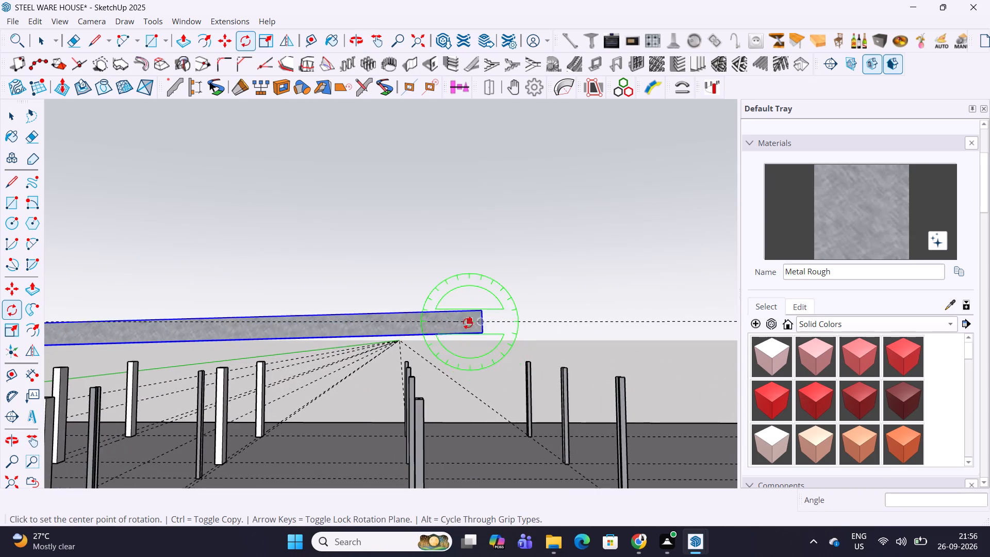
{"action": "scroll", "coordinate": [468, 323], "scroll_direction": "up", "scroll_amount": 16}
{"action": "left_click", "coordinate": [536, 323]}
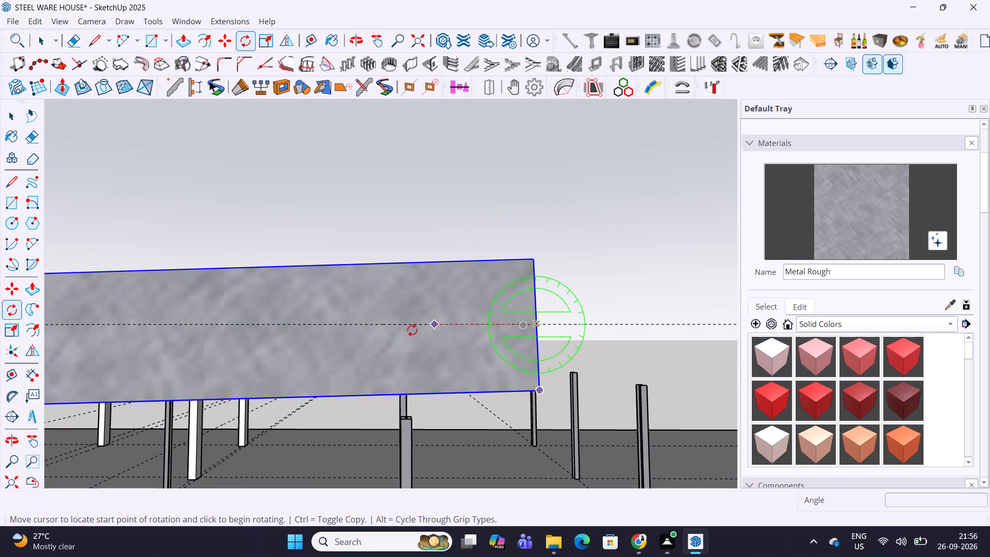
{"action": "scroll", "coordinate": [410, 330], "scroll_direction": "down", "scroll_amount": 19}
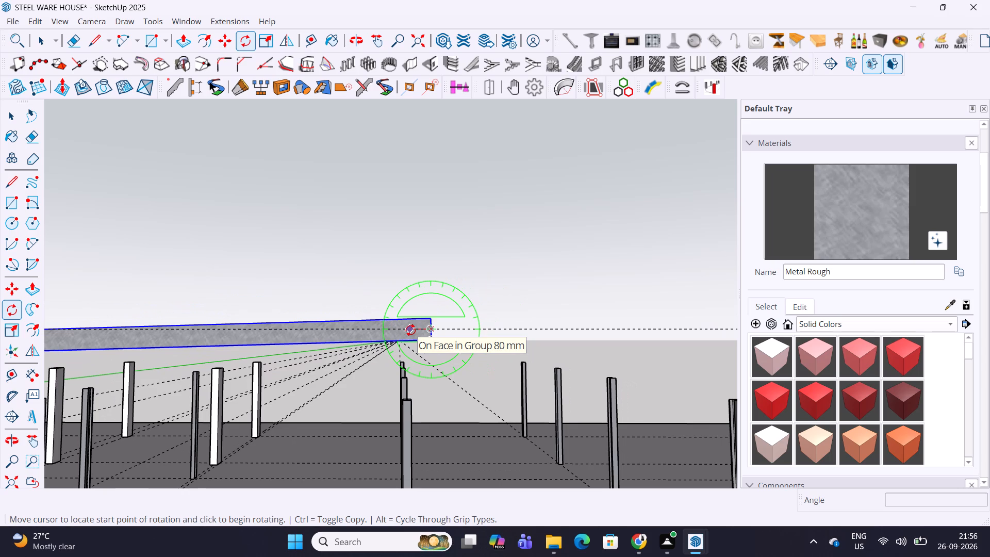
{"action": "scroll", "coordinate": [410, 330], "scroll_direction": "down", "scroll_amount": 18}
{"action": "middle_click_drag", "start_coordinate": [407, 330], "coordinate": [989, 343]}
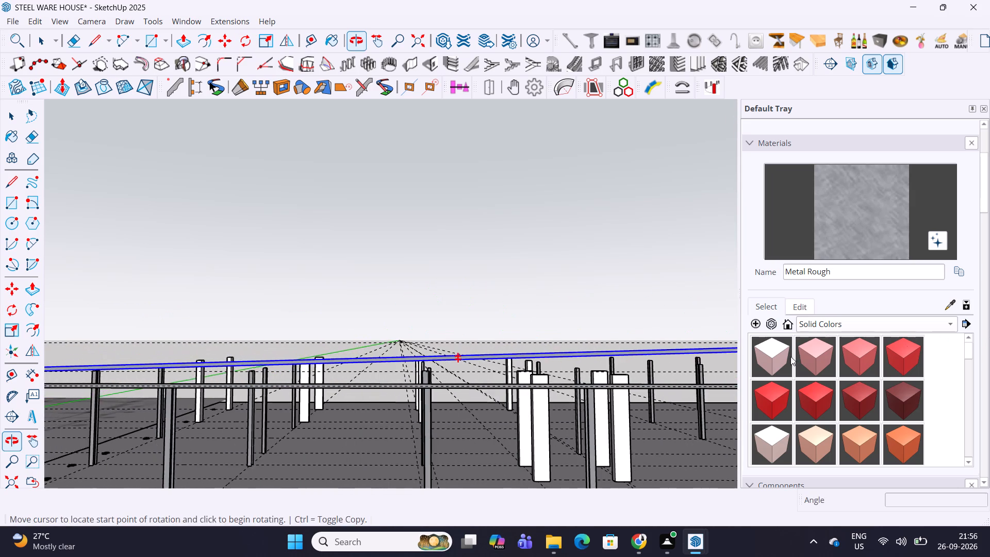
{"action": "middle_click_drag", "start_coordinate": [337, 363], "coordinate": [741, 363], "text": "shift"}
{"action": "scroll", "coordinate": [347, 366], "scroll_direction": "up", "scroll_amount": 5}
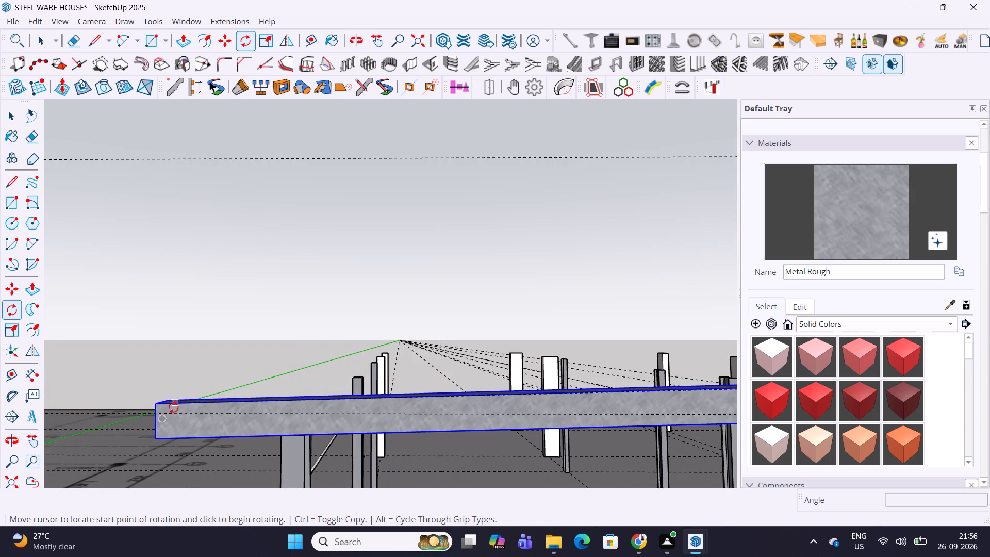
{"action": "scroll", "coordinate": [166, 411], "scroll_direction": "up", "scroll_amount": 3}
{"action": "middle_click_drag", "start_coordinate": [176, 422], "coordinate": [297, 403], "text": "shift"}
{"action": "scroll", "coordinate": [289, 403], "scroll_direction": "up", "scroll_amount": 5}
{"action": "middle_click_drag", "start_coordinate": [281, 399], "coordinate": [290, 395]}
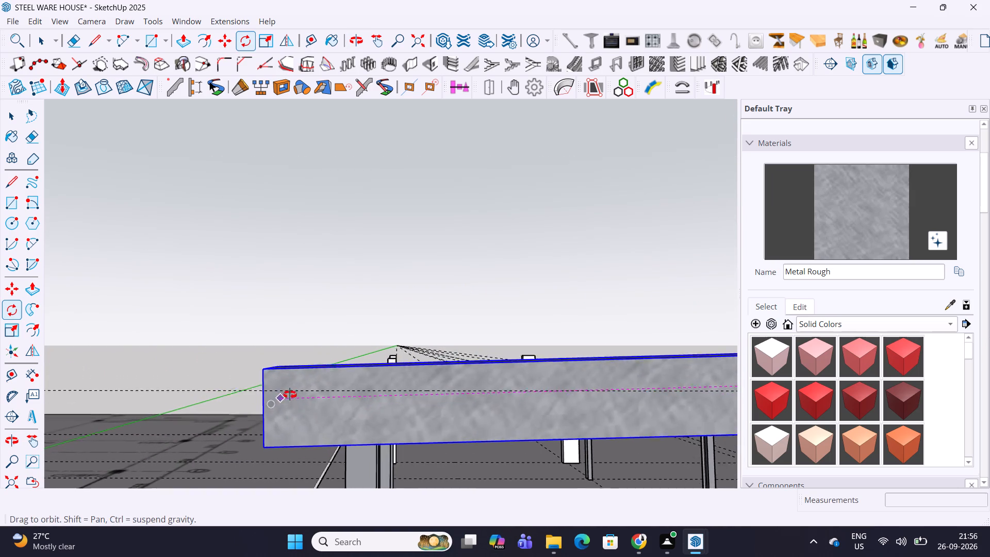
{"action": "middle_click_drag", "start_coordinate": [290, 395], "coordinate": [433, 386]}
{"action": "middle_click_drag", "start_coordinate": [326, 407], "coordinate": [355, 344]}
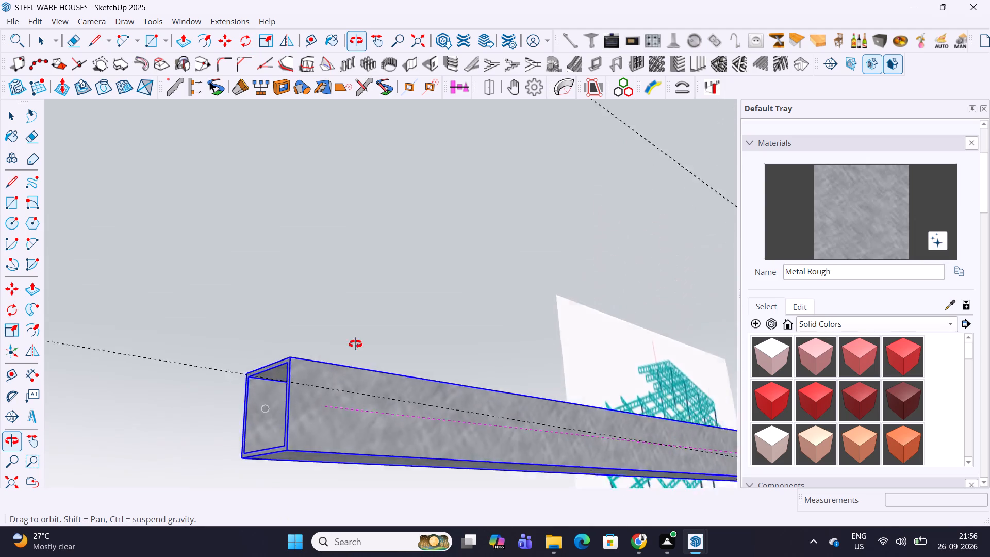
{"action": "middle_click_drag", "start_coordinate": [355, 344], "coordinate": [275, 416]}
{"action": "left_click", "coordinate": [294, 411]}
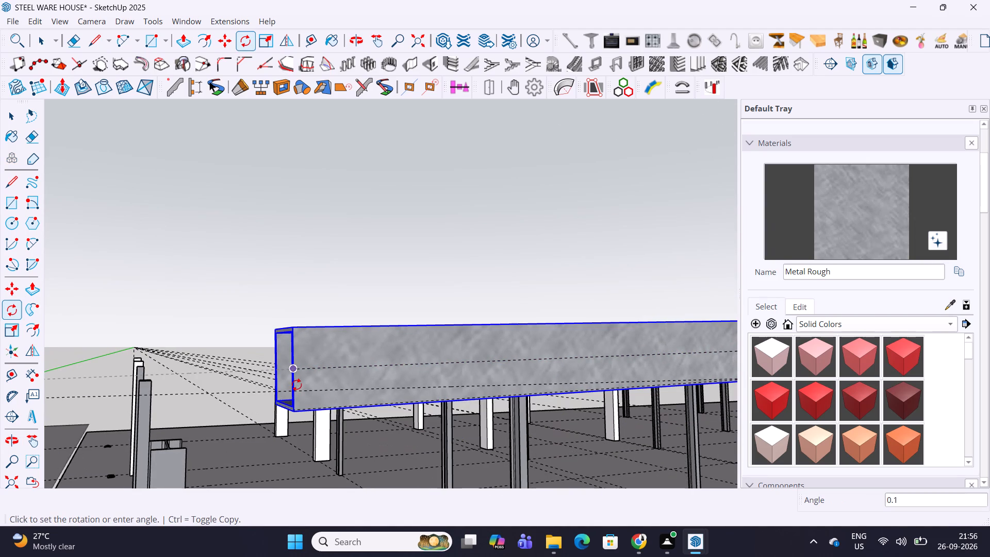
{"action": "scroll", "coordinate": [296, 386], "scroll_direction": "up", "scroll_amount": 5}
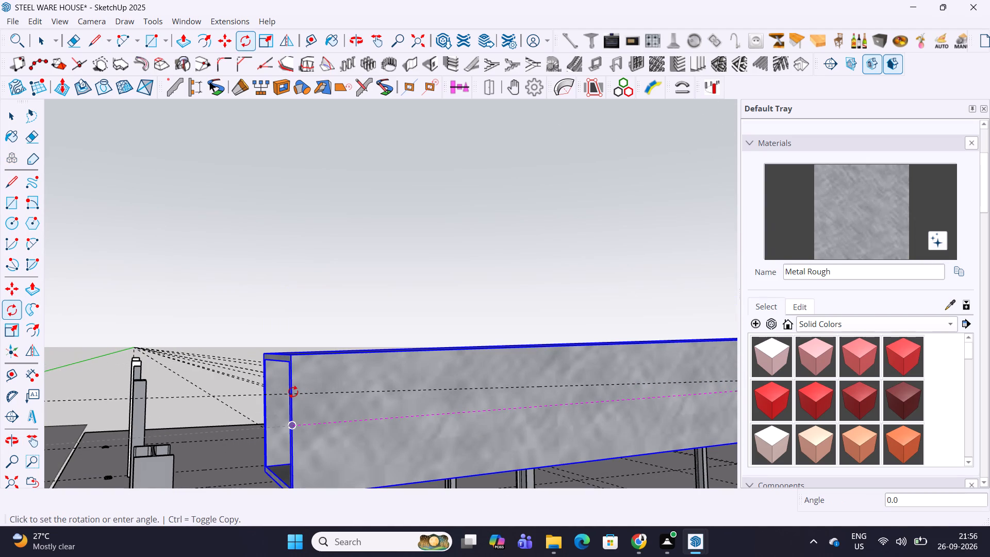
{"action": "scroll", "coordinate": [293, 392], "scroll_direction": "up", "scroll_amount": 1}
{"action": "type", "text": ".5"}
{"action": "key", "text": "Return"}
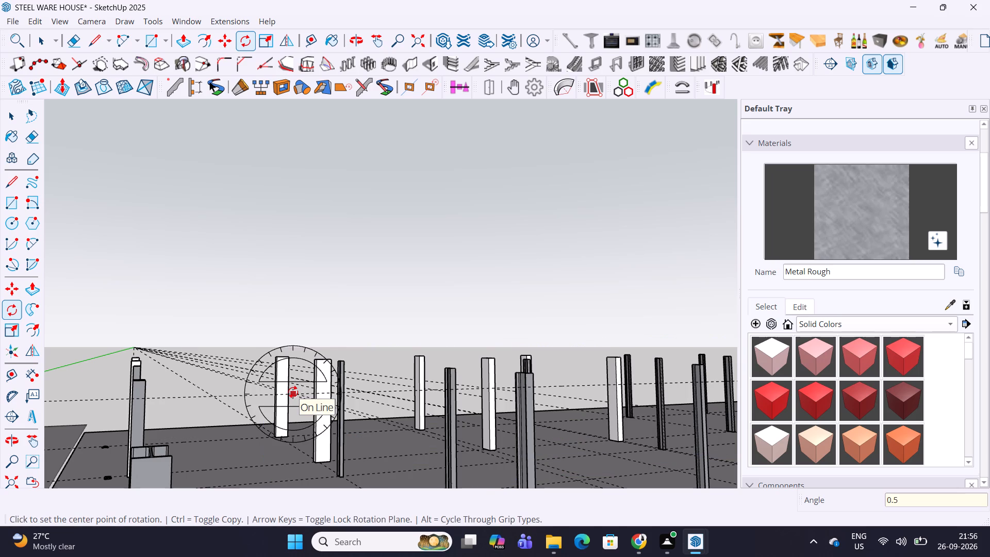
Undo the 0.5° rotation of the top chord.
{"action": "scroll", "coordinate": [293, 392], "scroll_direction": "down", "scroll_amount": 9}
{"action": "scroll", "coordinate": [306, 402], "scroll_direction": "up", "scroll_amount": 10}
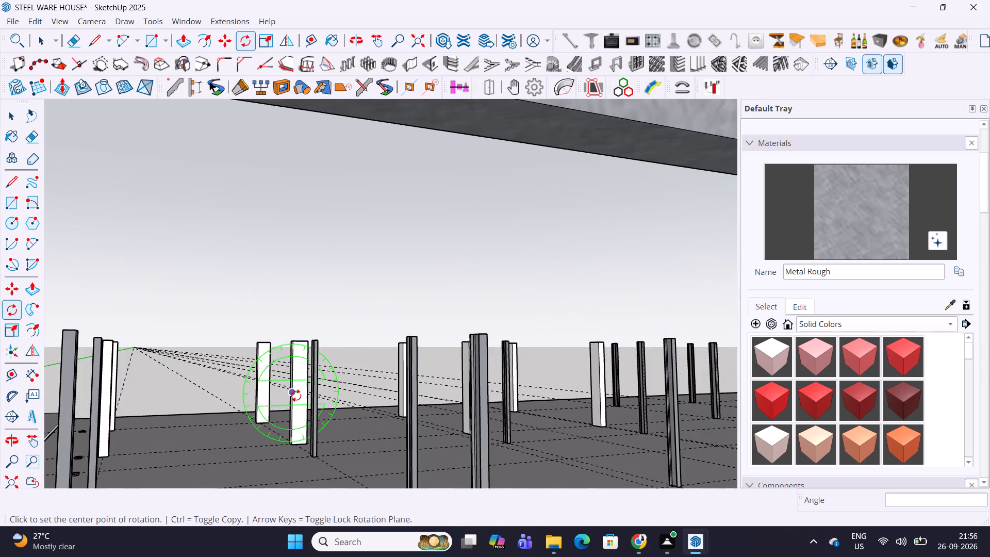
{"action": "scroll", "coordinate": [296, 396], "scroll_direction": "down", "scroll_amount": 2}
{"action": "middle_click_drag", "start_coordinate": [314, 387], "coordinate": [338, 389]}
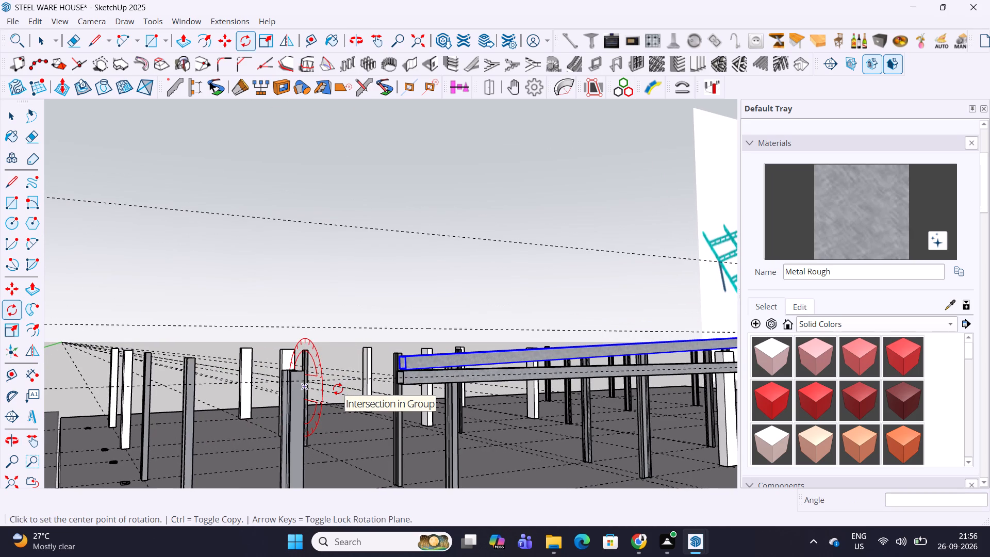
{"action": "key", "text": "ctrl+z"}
Measure the vertical distance at the shallow end from the guide on the top chord down to the lower beam's mid-height guide.
{"action": "middle_click_drag", "start_coordinate": [426, 369], "coordinate": [217, 378]}
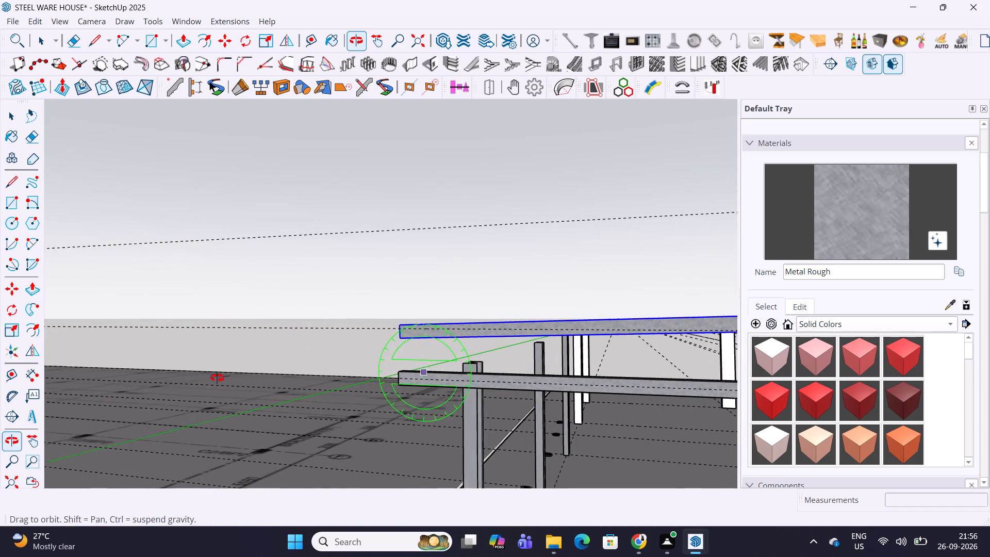
{"action": "middle_click_drag", "start_coordinate": [217, 378], "coordinate": [217, 378]}
{"action": "scroll", "coordinate": [413, 333], "scroll_direction": "up", "scroll_amount": 6}
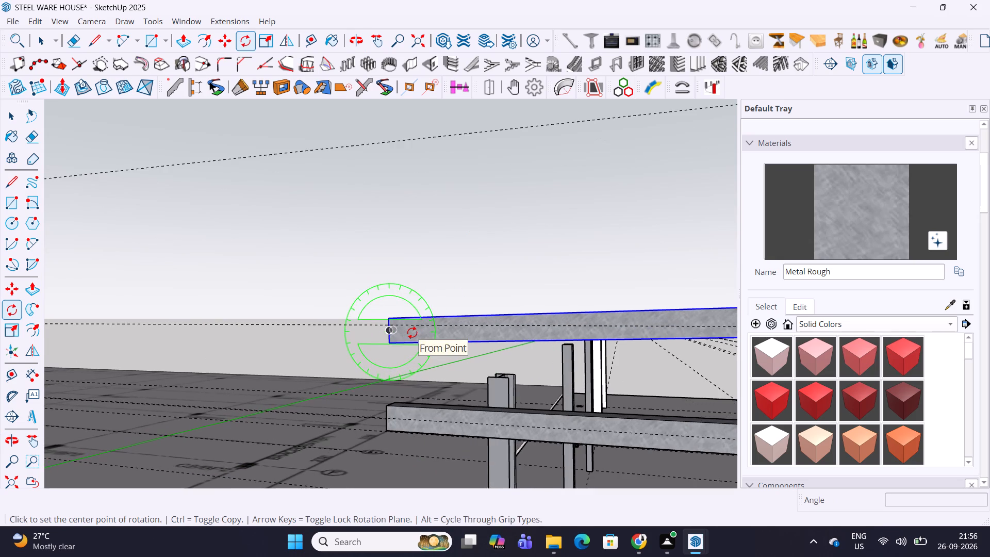
{"action": "middle_click_drag", "start_coordinate": [412, 333], "coordinate": [453, 335]}
{"action": "key", "text": "t"}
{"action": "scroll", "coordinate": [391, 324], "scroll_direction": "up", "scroll_amount": 11}
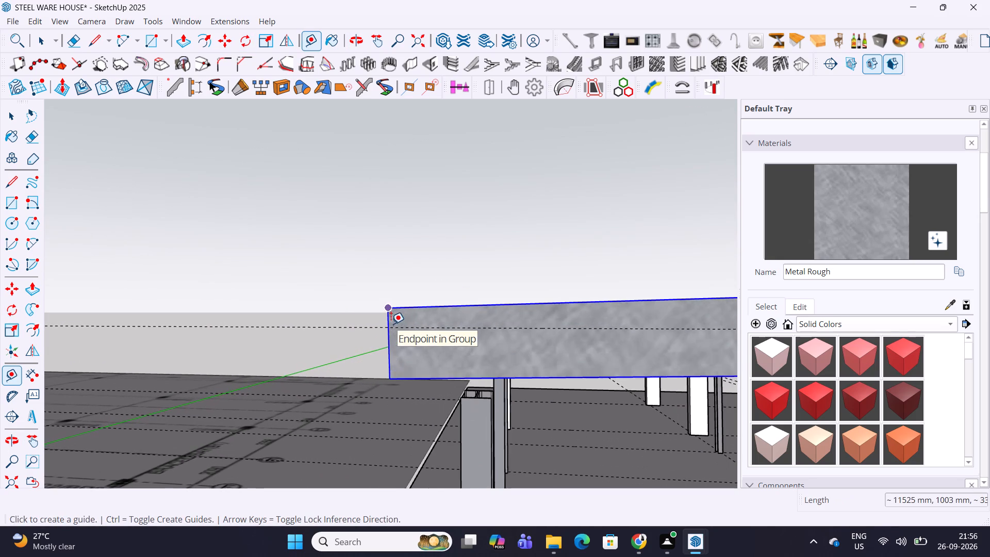
{"action": "left_click", "coordinate": [390, 327]}
{"action": "scroll", "coordinate": [390, 327], "scroll_direction": "down", "scroll_amount": 10}
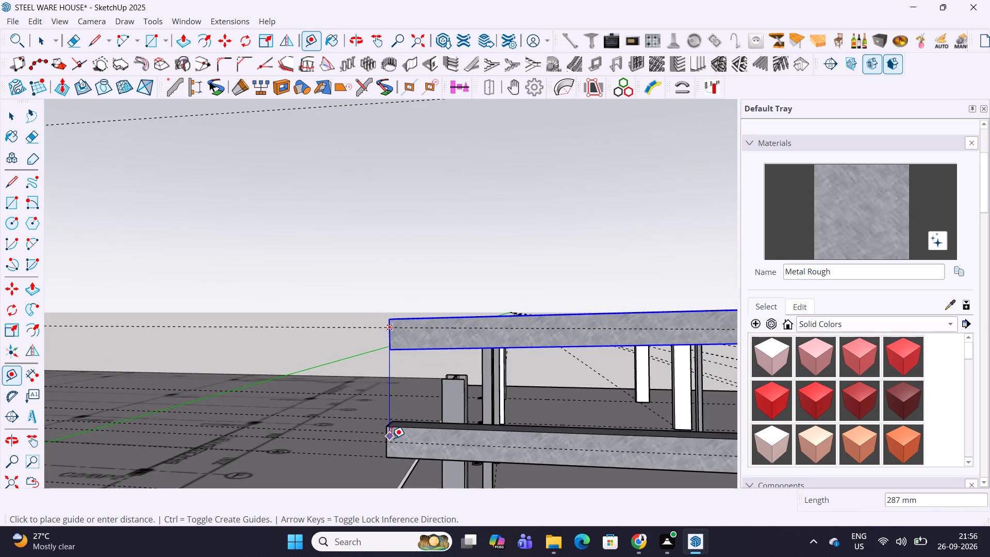
{"action": "scroll", "coordinate": [395, 447], "scroll_direction": "up", "scroll_amount": 4}
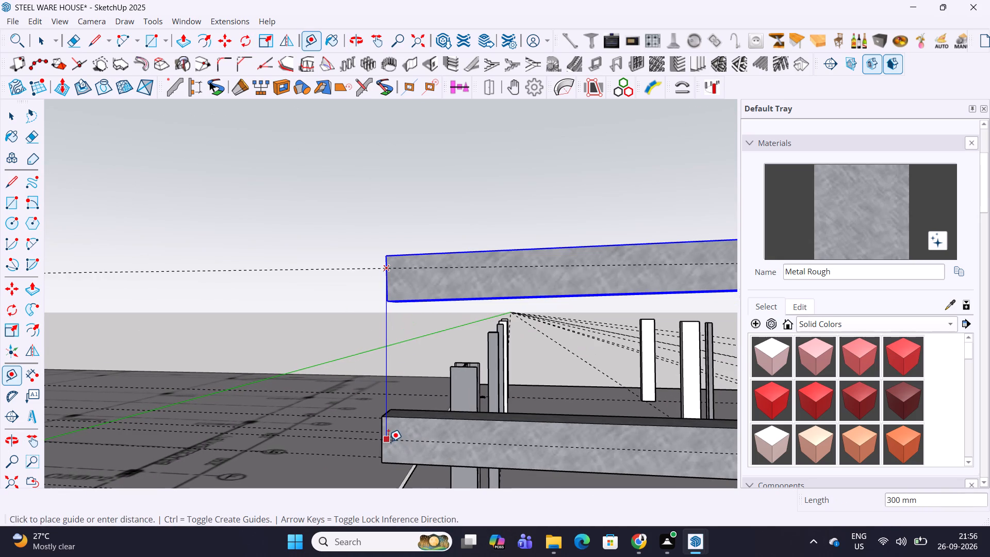
{"action": "middle_click_drag", "start_coordinate": [388, 441], "coordinate": [463, 432]}
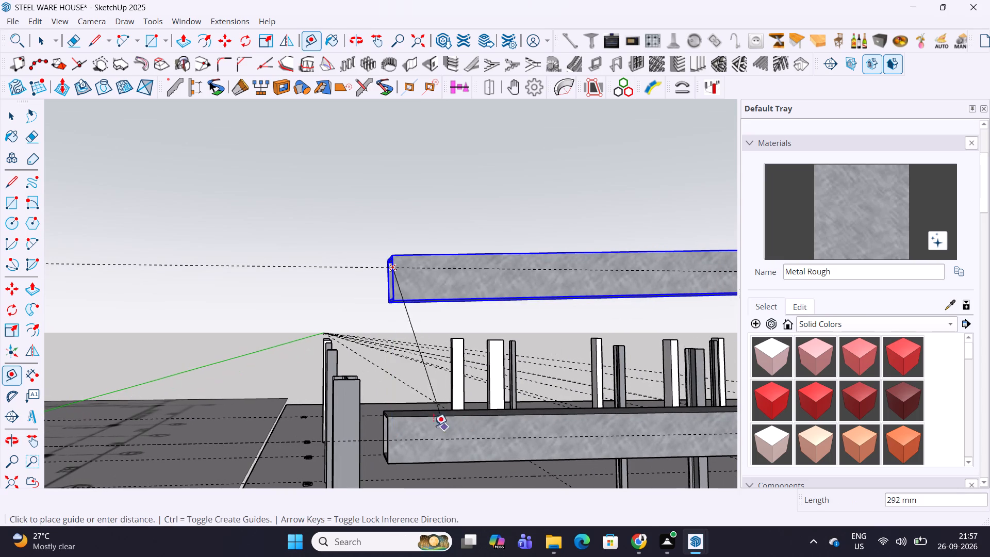
{"action": "scroll", "coordinate": [397, 435], "scroll_direction": "up", "scroll_amount": 4}
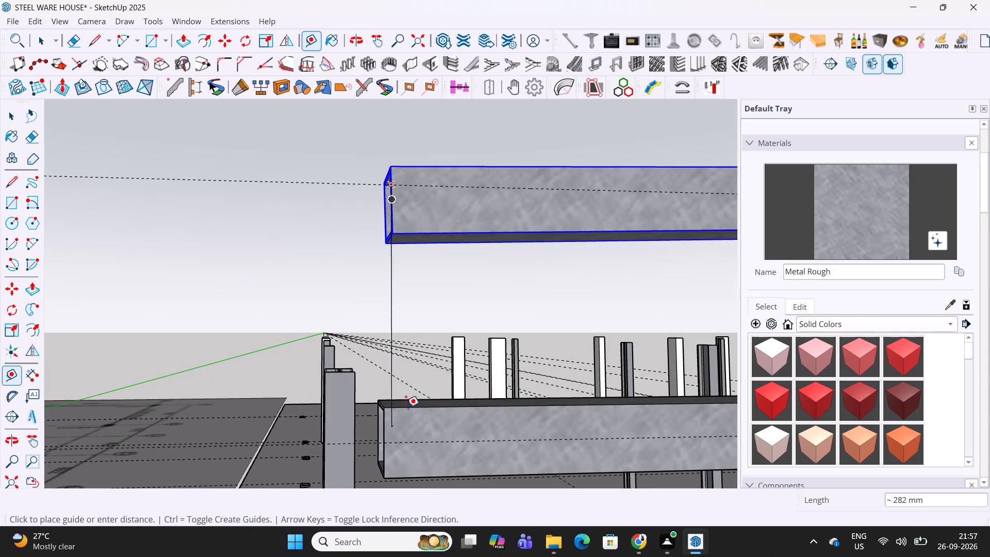
{"action": "middle_click_drag", "start_coordinate": [417, 196], "coordinate": [390, 239]}
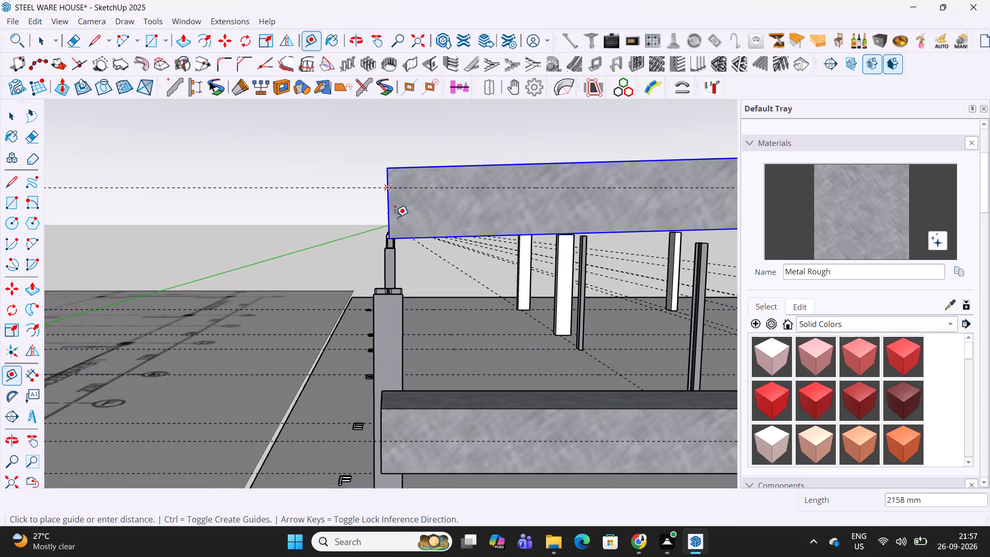
{"action": "key", "text": "Escape"}
Measure from the lower beam's mid-height guide up to the midpoint of the top chord's shallow end.
{"action": "left_click", "coordinate": [390, 202]}
{"action": "key", "text": "Escape"}
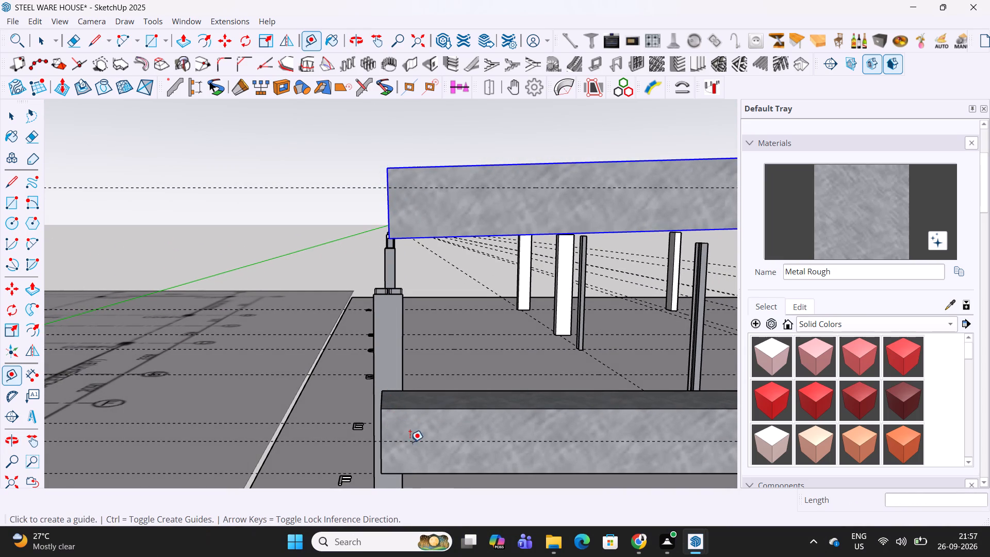
{"action": "left_click", "coordinate": [419, 442]}
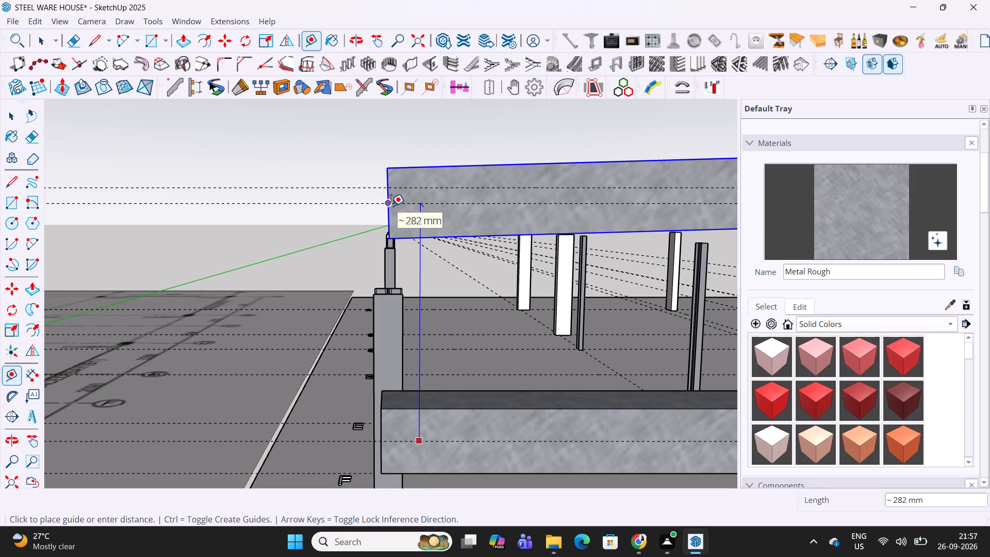
{"action": "key", "text": "space"}
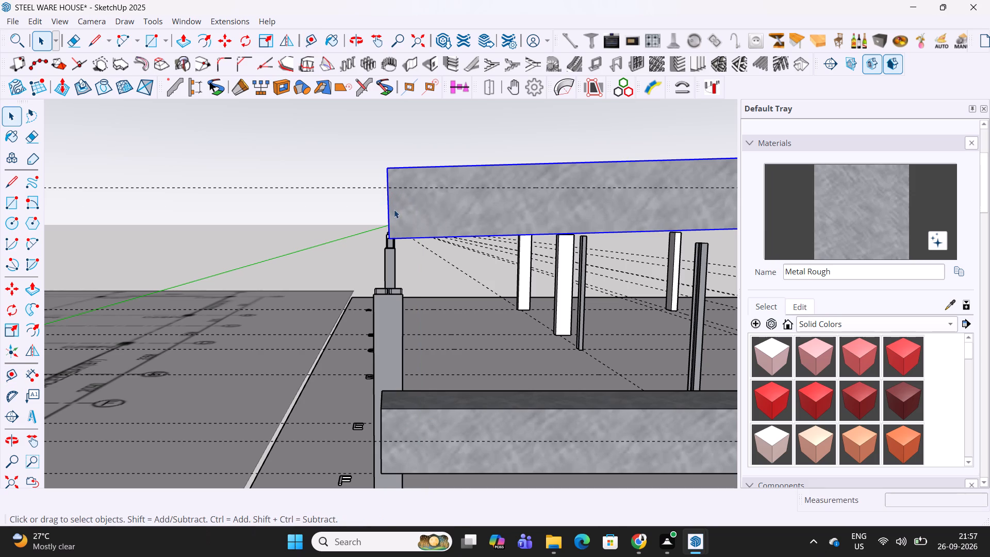
Move the top chord up about 18 mm, bringing its shallow end's midpoint onto the 300 mm guide.
{"action": "key", "text": "m"}
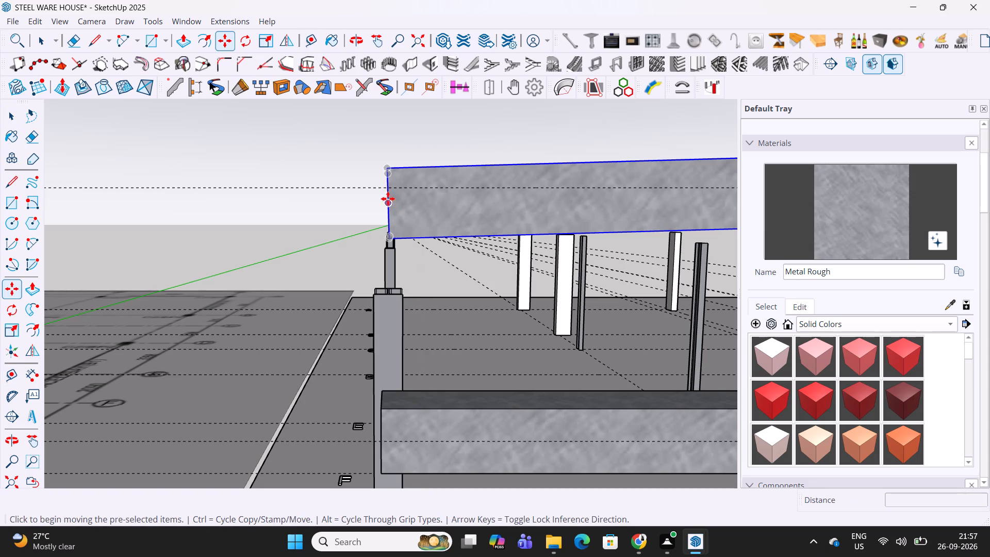
{"action": "left_click", "coordinate": [391, 206]}
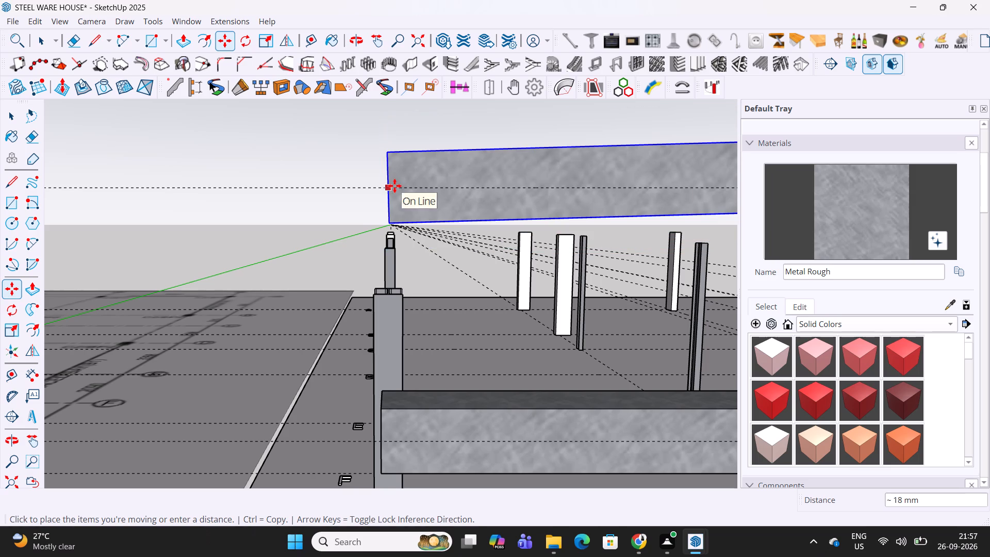
{"action": "left_click", "coordinate": [394, 185]}
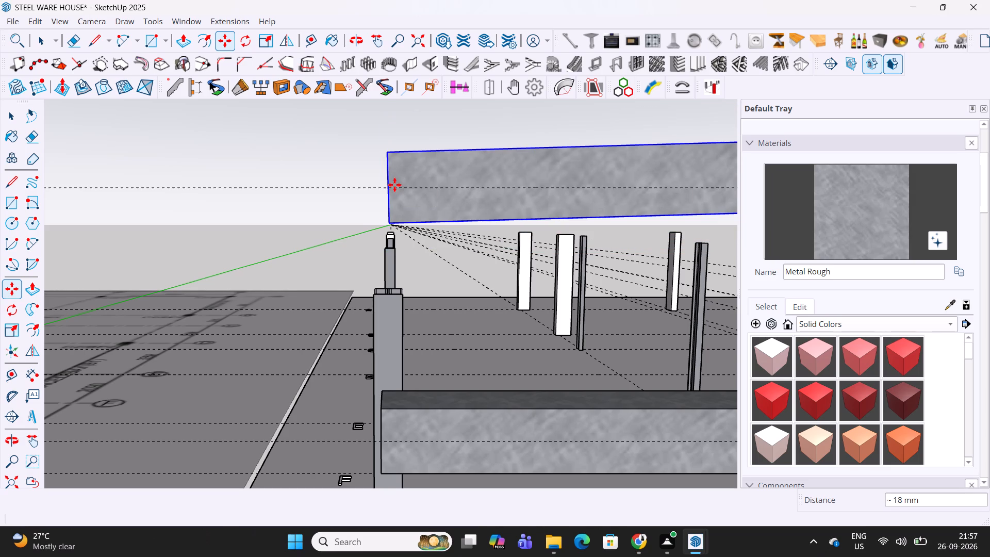
Rotate the top chord 0.01° downward at the deep end, pivoting about the shallow end's mid-height point on the 300 mm guide.
{"action": "scroll", "coordinate": [394, 185], "scroll_direction": "down", "scroll_amount": 6}
{"action": "middle_click_drag", "start_coordinate": [433, 184], "coordinate": [413, 206]}
{"action": "key", "text": "q"}
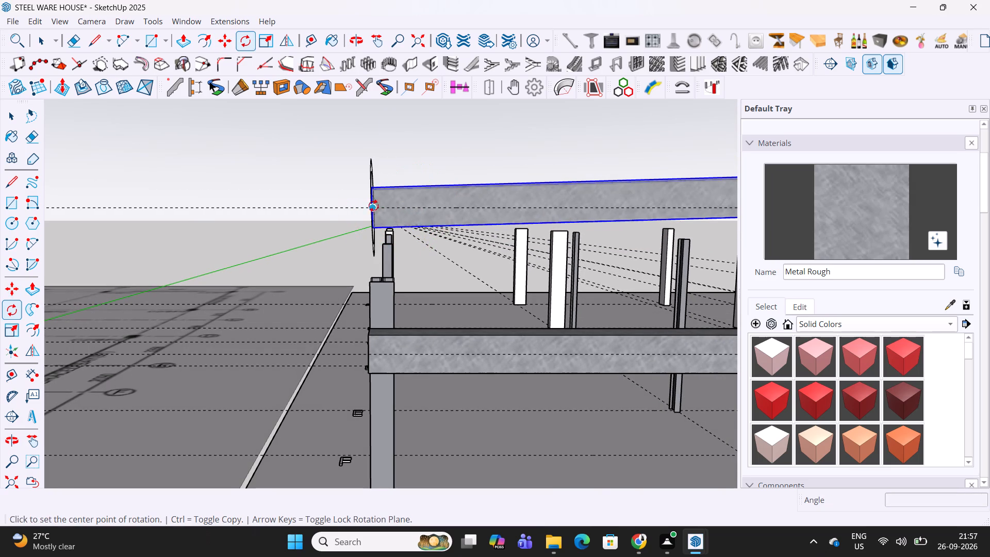
{"action": "scroll", "coordinate": [372, 207], "scroll_direction": "up", "scroll_amount": 14}
{"action": "middle_click_drag", "start_coordinate": [387, 210], "coordinate": [388, 210]}
{"action": "scroll", "coordinate": [387, 210], "scroll_direction": "up", "scroll_amount": 1}
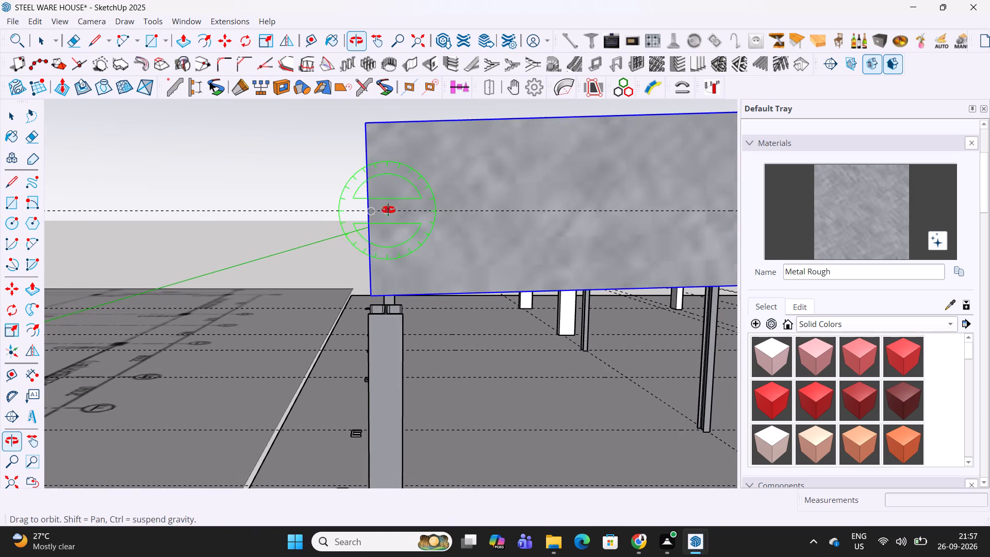
{"action": "middle_click_drag", "start_coordinate": [388, 210], "coordinate": [477, 215]}
{"action": "left_click", "coordinate": [398, 213]}
{"action": "scroll", "coordinate": [506, 211], "scroll_direction": "down", "scroll_amount": 2}
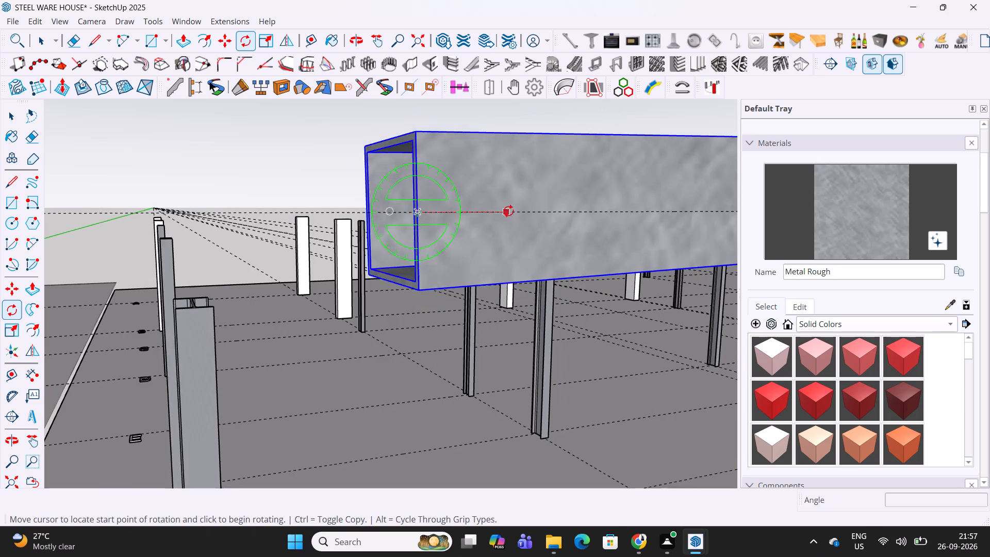
{"action": "scroll", "coordinate": [508, 211], "scroll_direction": "down", "scroll_amount": 15}
{"action": "middle_click_drag", "start_coordinate": [656, 210], "coordinate": [191, 249], "text": "shift"}
{"action": "middle_click_drag", "start_coordinate": [543, 199], "coordinate": [199, 237], "text": "shift"}
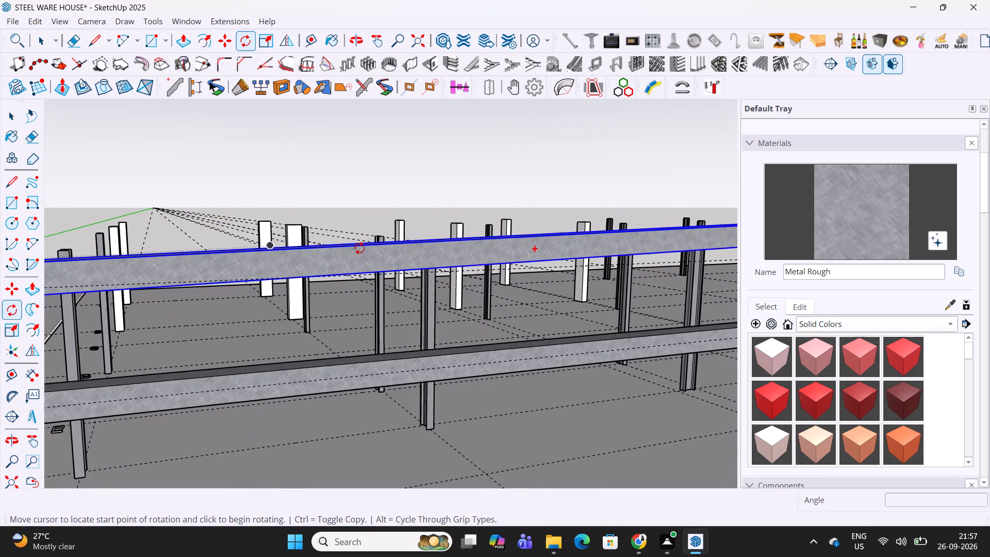
{"action": "middle_click_drag", "start_coordinate": [605, 243], "coordinate": [190, 243], "text": "shift"}
{"action": "middle_click_drag", "start_coordinate": [645, 221], "coordinate": [312, 258], "text": "shift"}
{"action": "middle_click_drag", "start_coordinate": [699, 224], "coordinate": [361, 243], "text": "shift"}
{"action": "middle_click_drag", "start_coordinate": [696, 251], "coordinate": [375, 277], "text": "shift"}
{"action": "middle_click_drag", "start_coordinate": [713, 257], "coordinate": [594, 260], "text": "shift"}
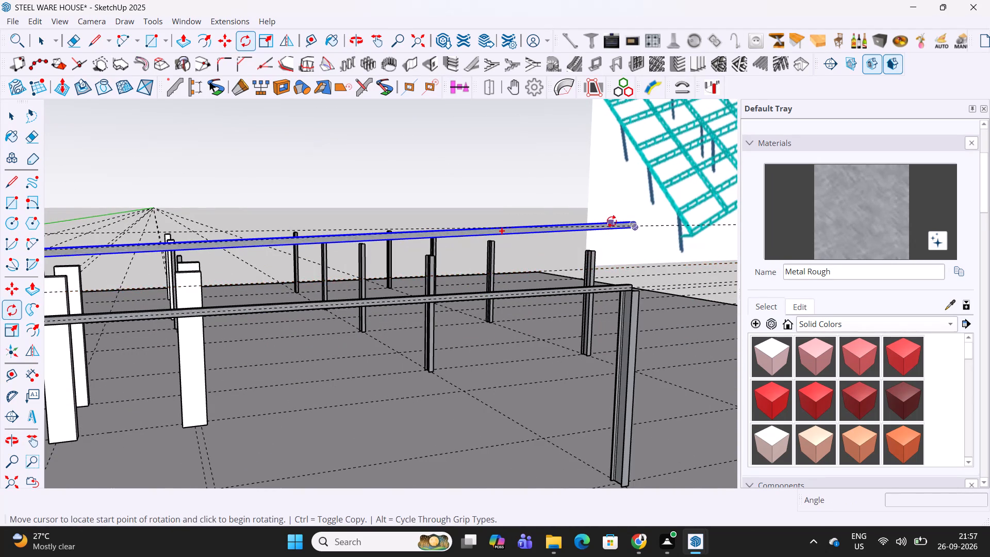
{"action": "scroll", "coordinate": [617, 224], "scroll_direction": "up", "scroll_amount": 20}
{"action": "scroll", "coordinate": [617, 224], "scroll_direction": "up", "scroll_amount": 7}
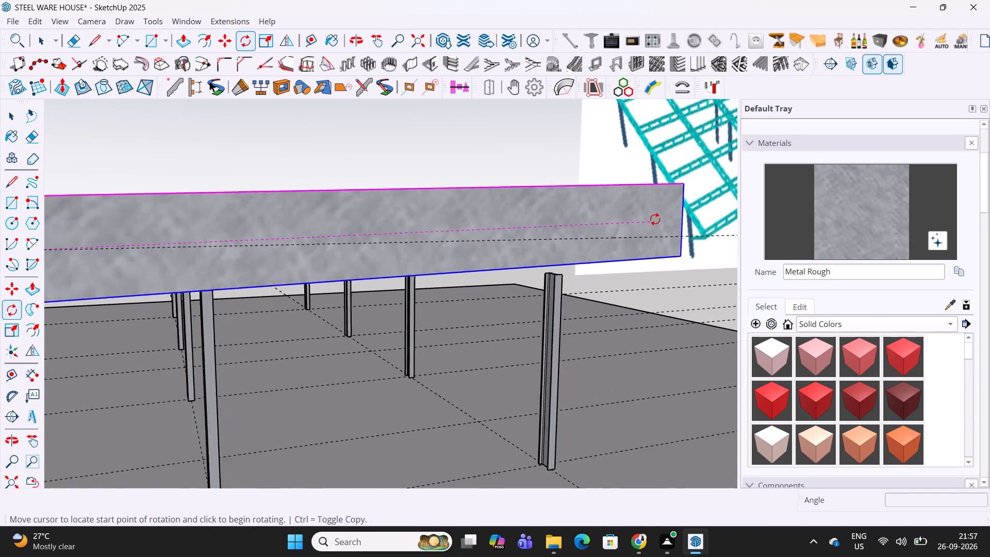
{"action": "middle_click_drag", "start_coordinate": [668, 221], "coordinate": [461, 209]}
{"action": "left_click", "coordinate": [657, 208]}
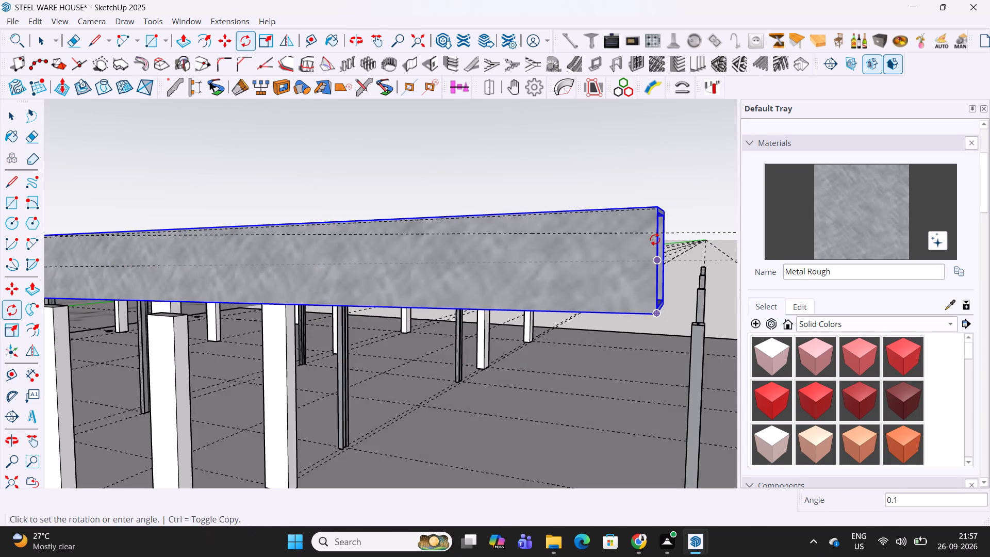
{"action": "type", "text": ".0"}
{"action": "key", "text": "1"}
{"action": "key", "text": "Return"}
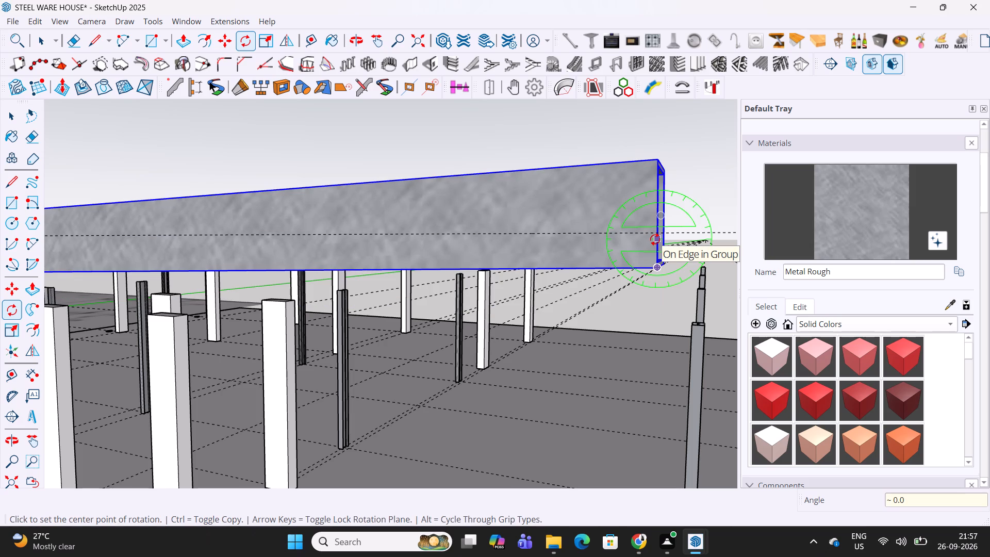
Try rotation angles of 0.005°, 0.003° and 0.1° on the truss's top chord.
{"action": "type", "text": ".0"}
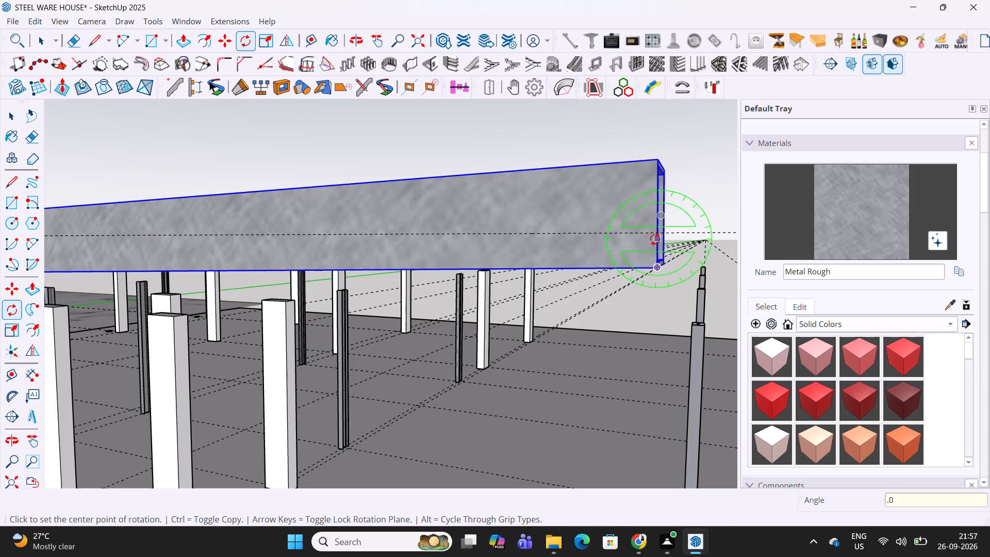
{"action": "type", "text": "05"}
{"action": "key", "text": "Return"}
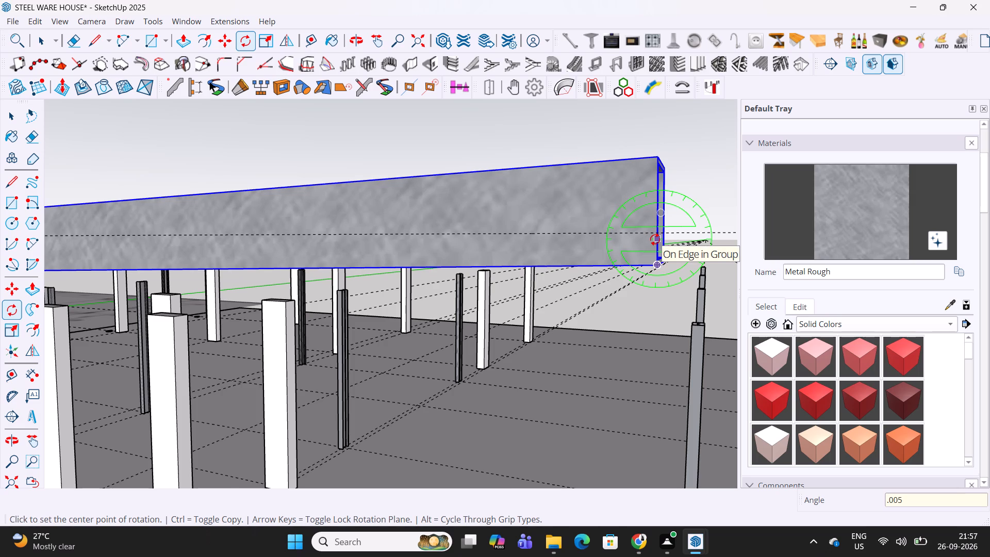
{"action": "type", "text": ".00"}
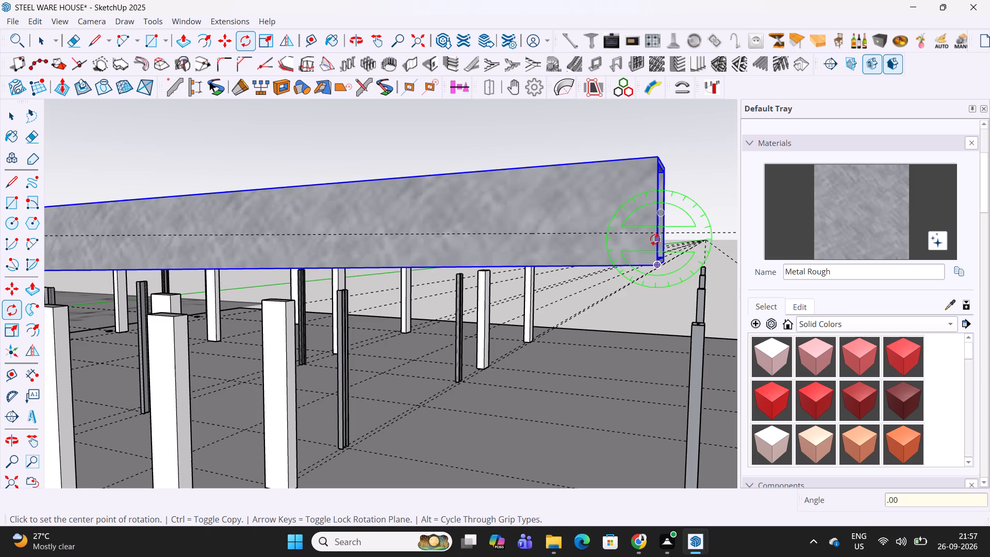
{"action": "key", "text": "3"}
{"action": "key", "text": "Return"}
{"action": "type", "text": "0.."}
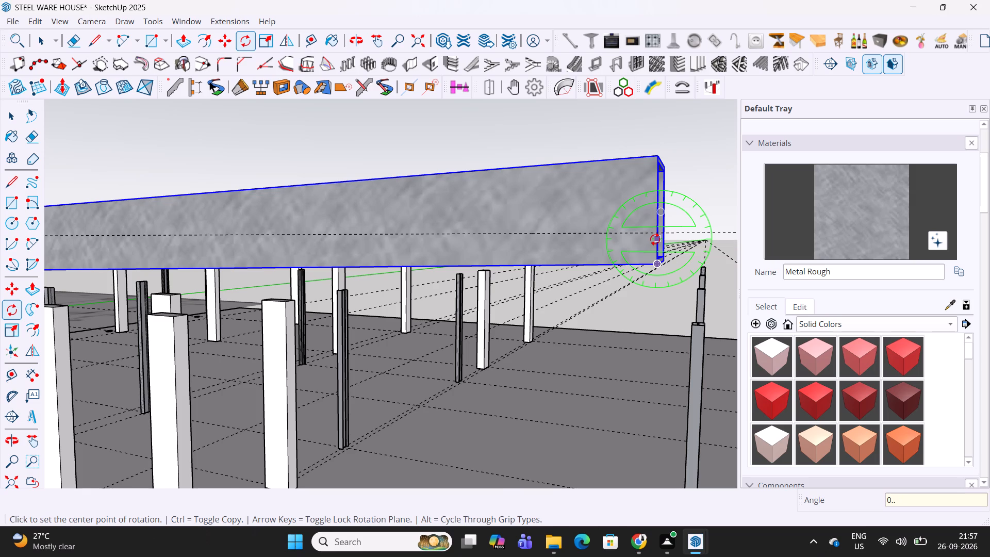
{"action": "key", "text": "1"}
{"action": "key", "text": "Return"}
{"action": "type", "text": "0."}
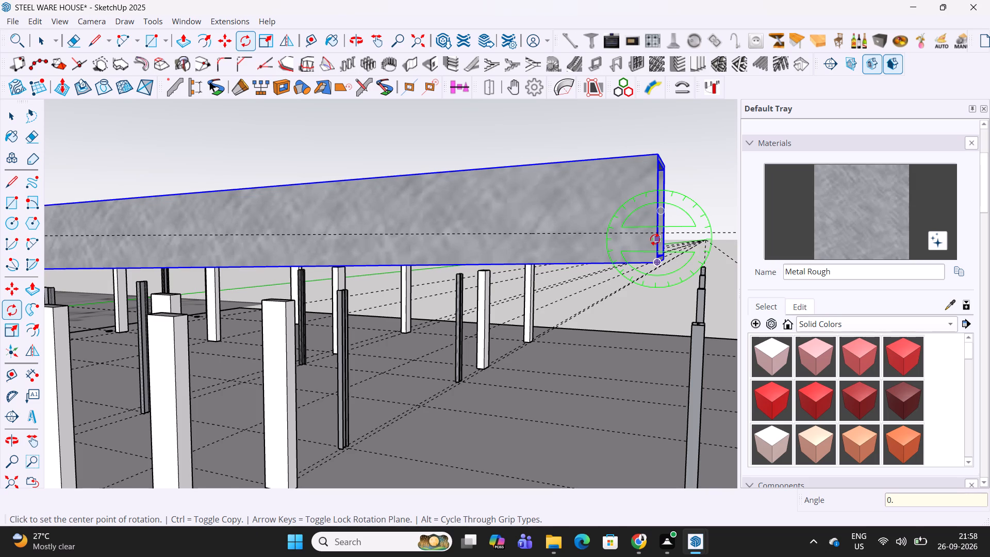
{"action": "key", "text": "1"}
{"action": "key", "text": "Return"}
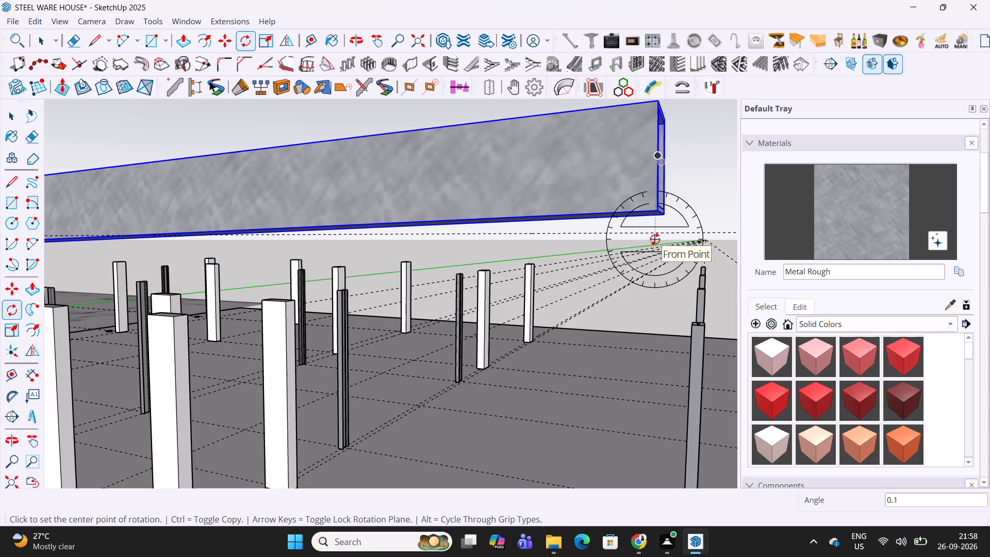
Undo the top chord's rotations and placement until only the lower beam is left in the truss.
{"action": "key", "text": "ctrl+z"}
{"action": "key", "text": "ctrl+z"}
{"action": "key", "text": "ctrl+z"}
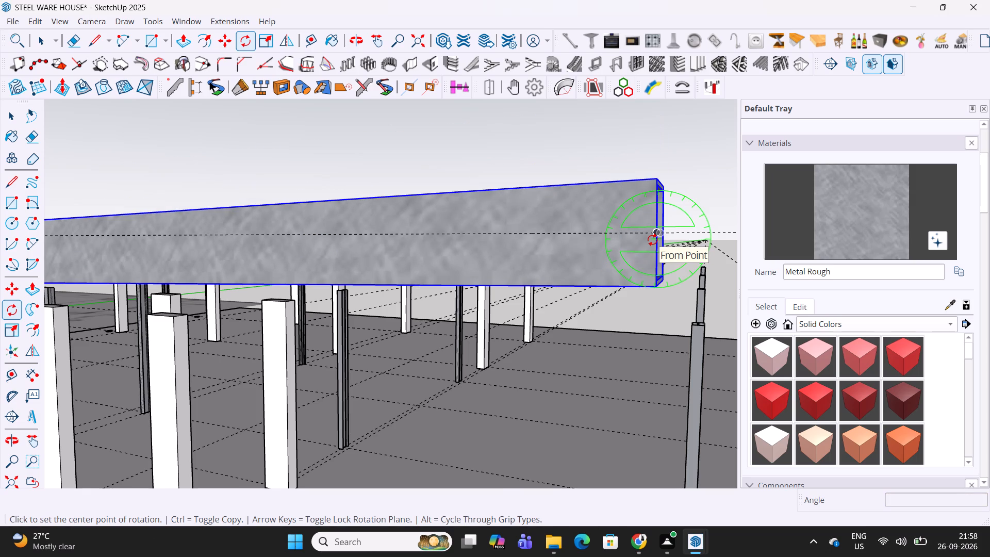
{"action": "key", "text": "ctrl+z"}
{"action": "key", "text": "ctrl+z"}
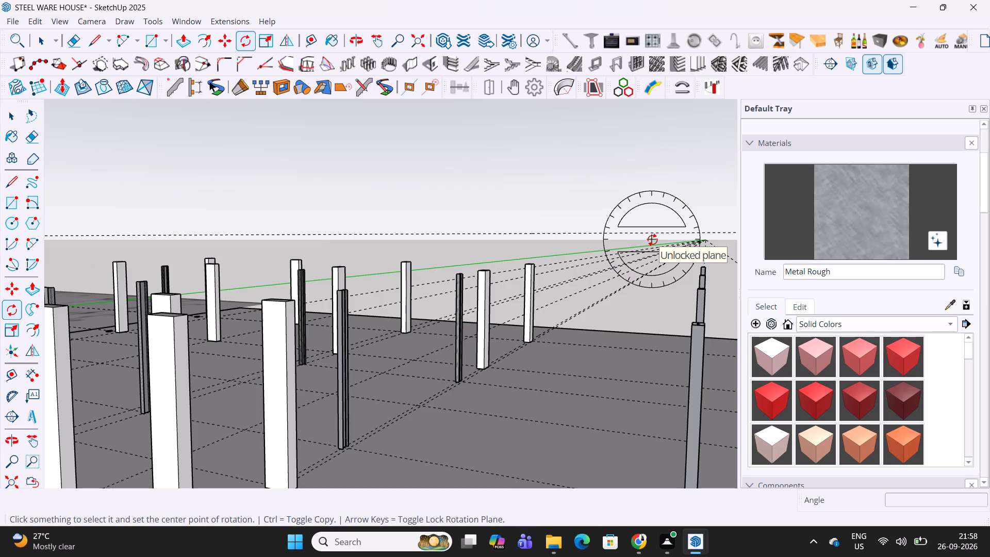
Create a vertical guide along the end edge of the lower beam at the grid line 1 end.
{"action": "scroll", "coordinate": [652, 240], "scroll_direction": "down", "scroll_amount": 13}
{"action": "middle_click_drag", "start_coordinate": [481, 249], "coordinate": [604, 321]}
{"action": "key", "text": "space"}
{"action": "left_click", "coordinate": [571, 398]}
{"action": "scroll", "coordinate": [415, 263], "scroll_direction": "up", "scroll_amount": 9}
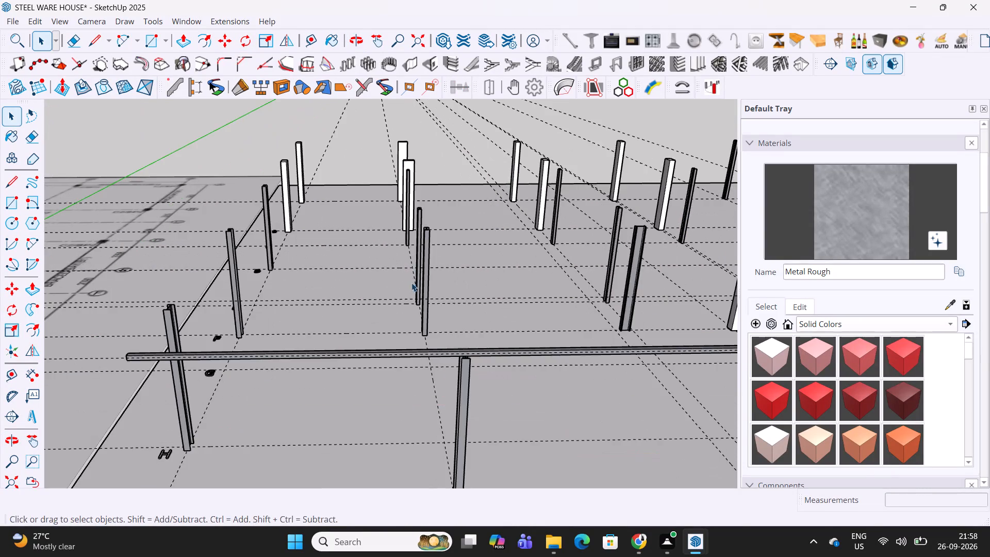
{"action": "middle_click_drag", "start_coordinate": [411, 283], "coordinate": [444, 226]}
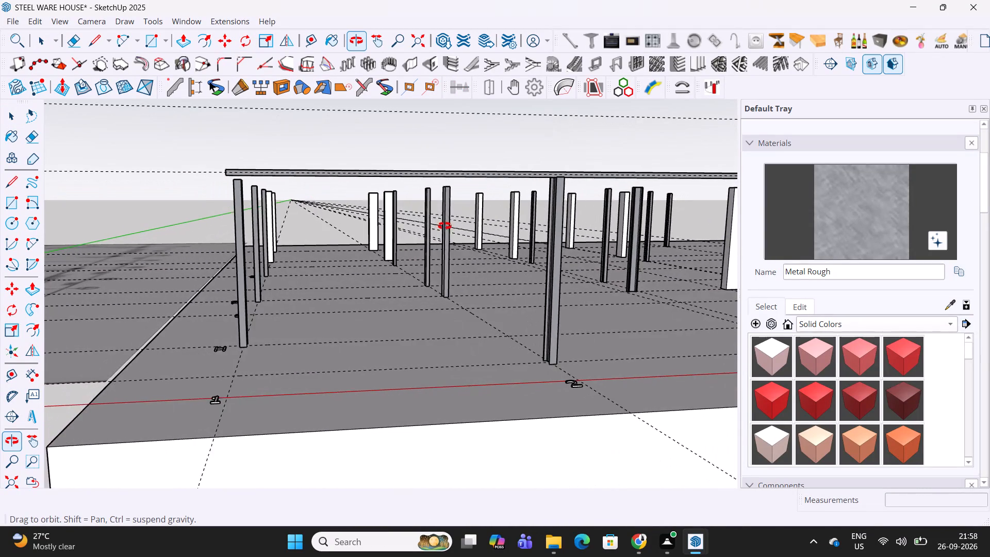
{"action": "middle_click_drag", "start_coordinate": [444, 226], "coordinate": [425, 232]}
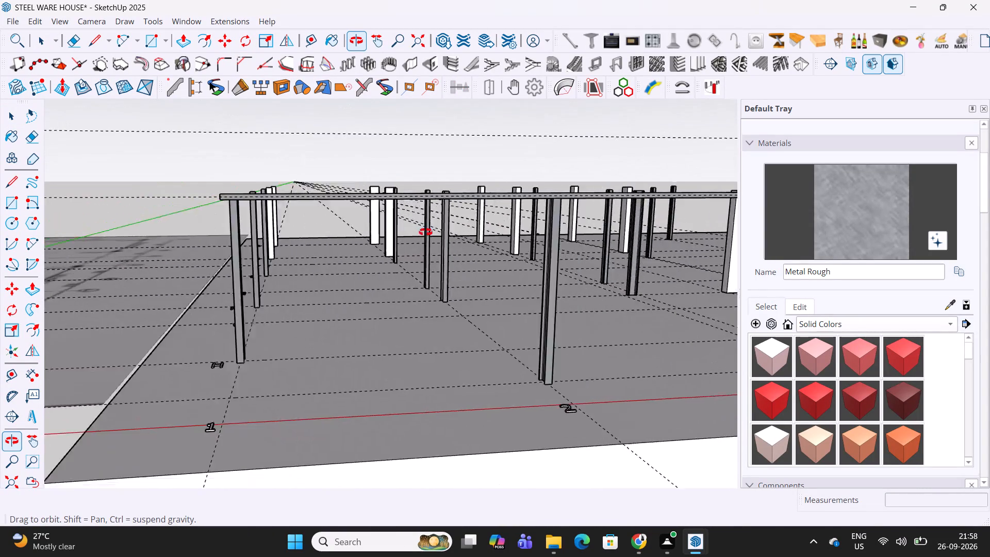
{"action": "middle_click_drag", "start_coordinate": [425, 232], "coordinate": [178, 242]}
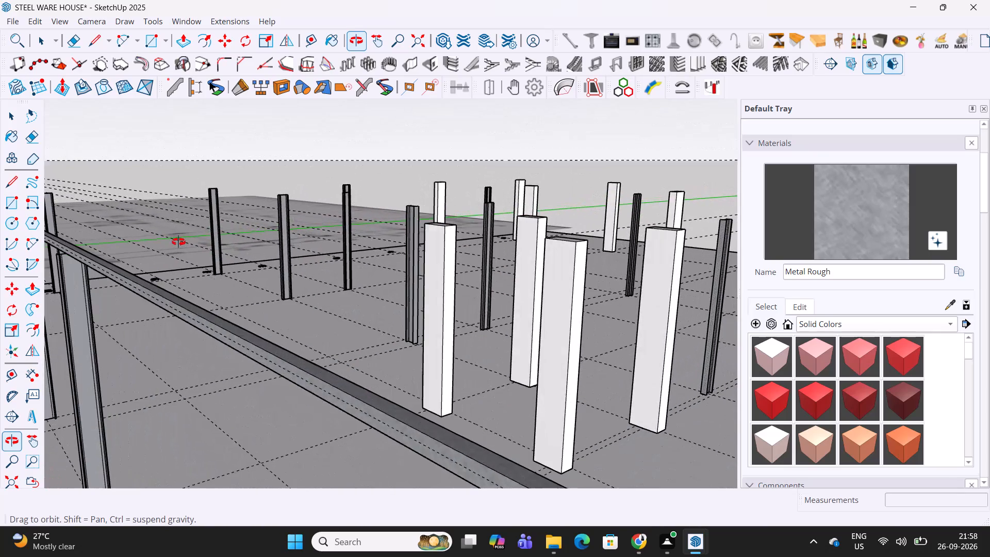
{"action": "middle_click_drag", "start_coordinate": [178, 242], "coordinate": [454, 240]}
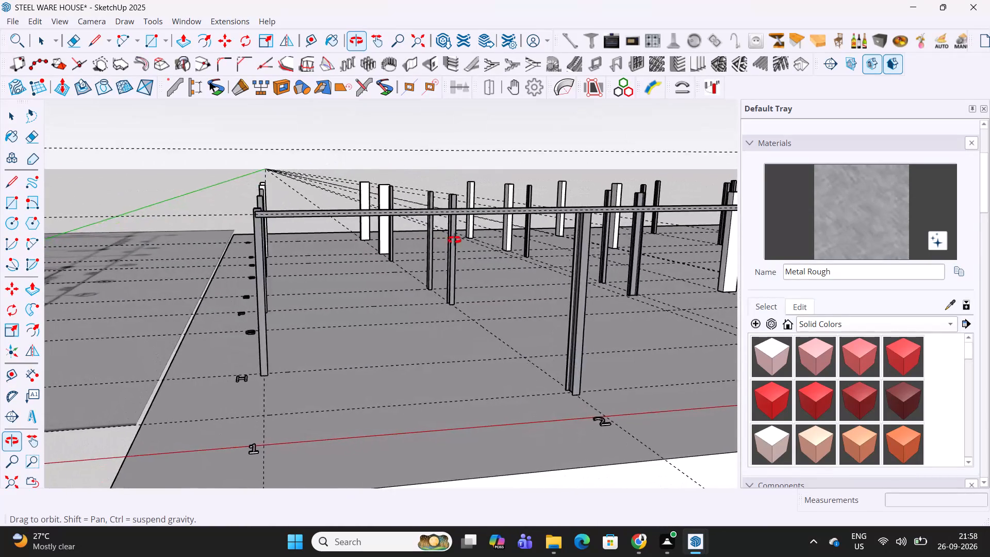
{"action": "middle_click_drag", "start_coordinate": [454, 240], "coordinate": [489, 253]}
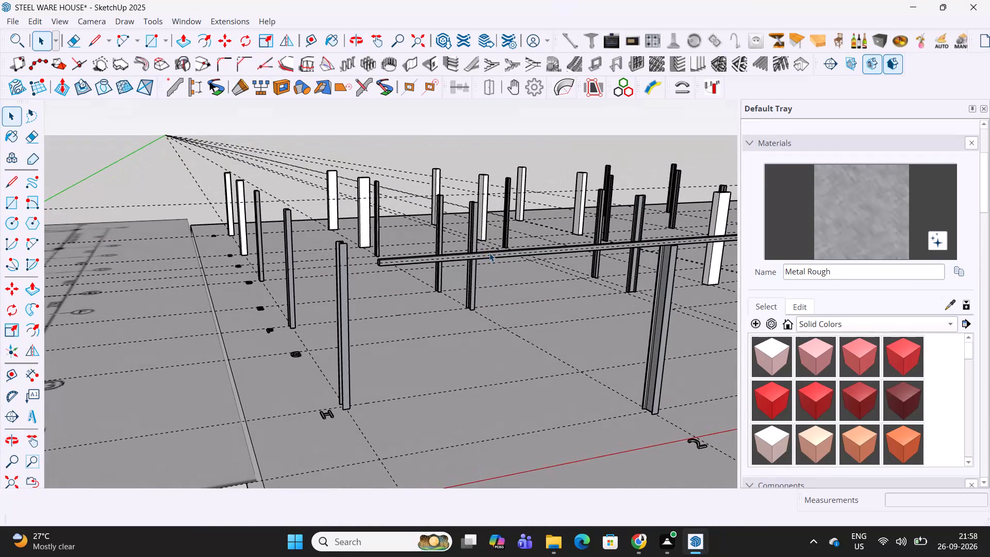
{"action": "key", "text": "t"}
{"action": "scroll", "coordinate": [386, 253], "scroll_direction": "up", "scroll_amount": 15}
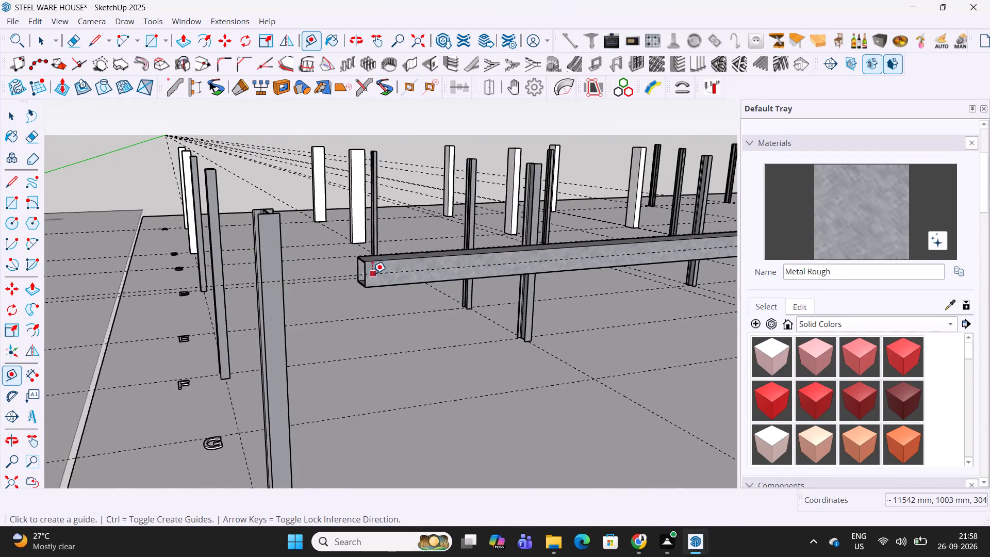
{"action": "scroll", "coordinate": [372, 273], "scroll_direction": "up", "scroll_amount": 9}
{"action": "double_click", "coordinate": [354, 257]}
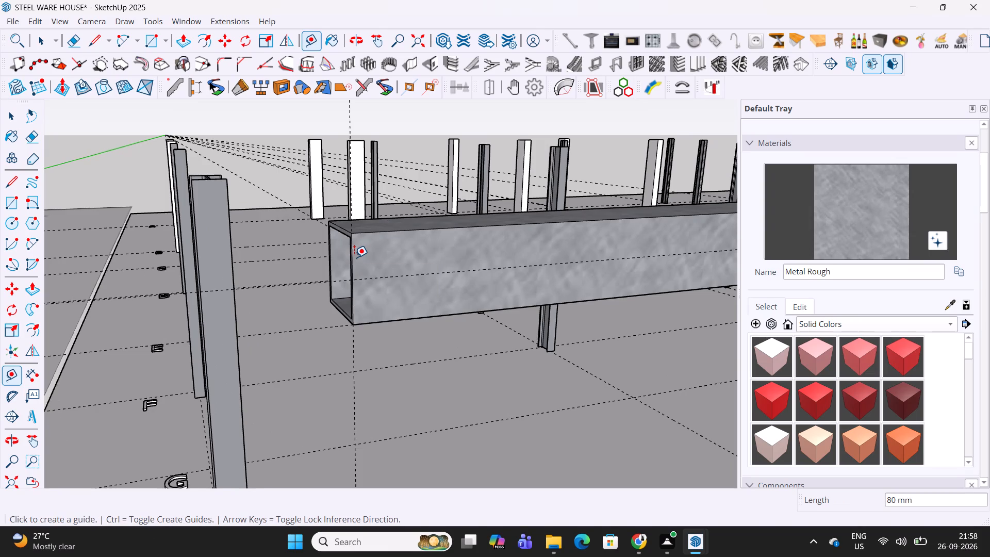
Measure the vertical distance from the lower beam's mid-height guide up to the upper guide, beyond the beam's opposite end.
{"action": "scroll", "coordinate": [354, 257], "scroll_direction": "down", "scroll_amount": 20}
{"action": "scroll", "coordinate": [360, 254], "scroll_direction": "down", "scroll_amount": 6}
{"action": "middle_click_drag", "start_coordinate": [438, 205], "coordinate": [315, 259], "text": "shift"}
{"action": "middle_click_drag", "start_coordinate": [333, 283], "coordinate": [338, 251]}
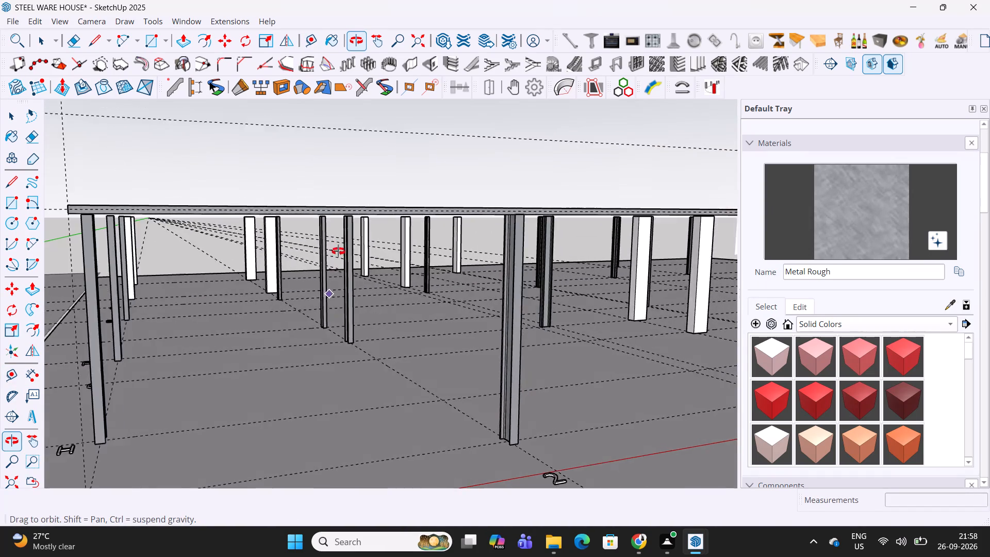
{"action": "middle_click_drag", "start_coordinate": [338, 251], "coordinate": [76, 257]}
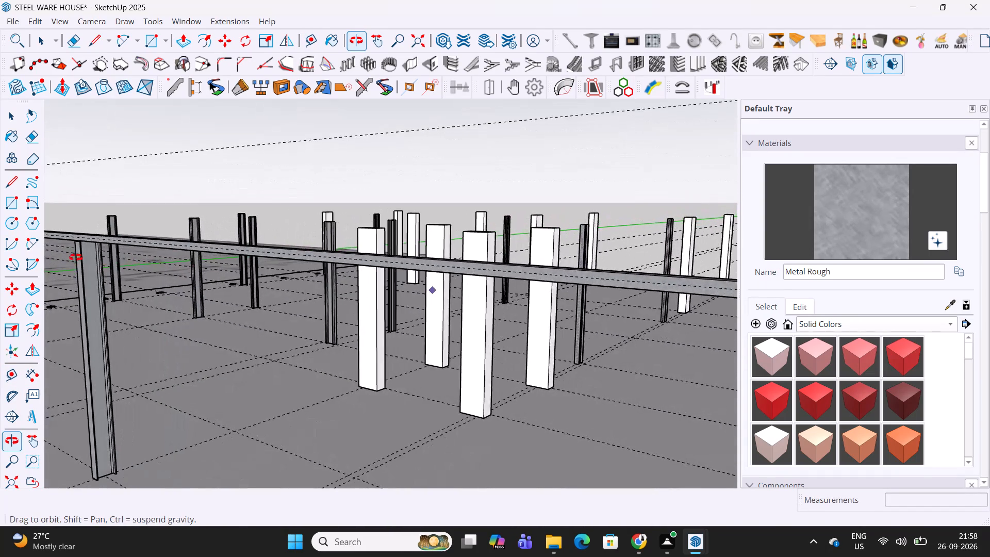
{"action": "middle_click_drag", "start_coordinate": [76, 257], "coordinate": [386, 267]}
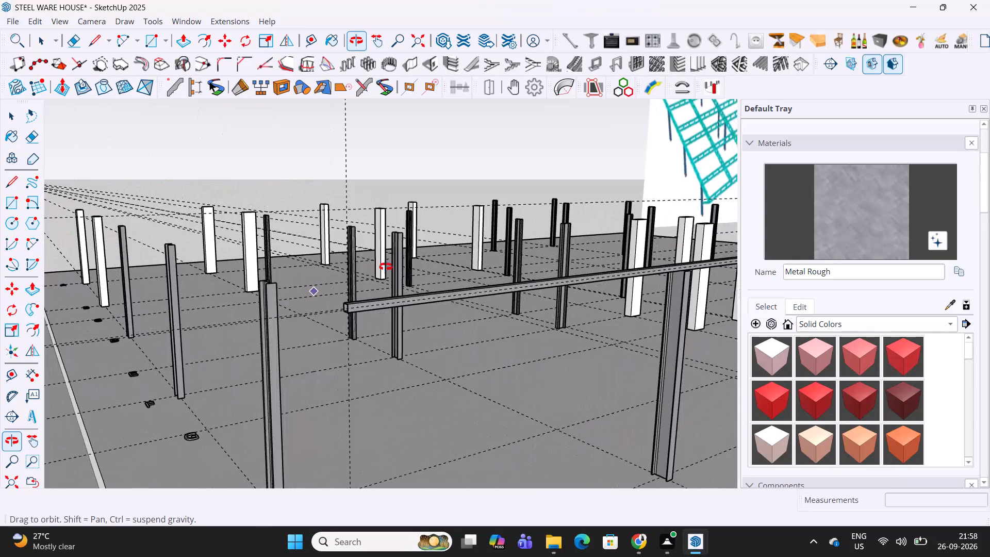
{"action": "middle_click_drag", "start_coordinate": [386, 267], "coordinate": [157, 251]}
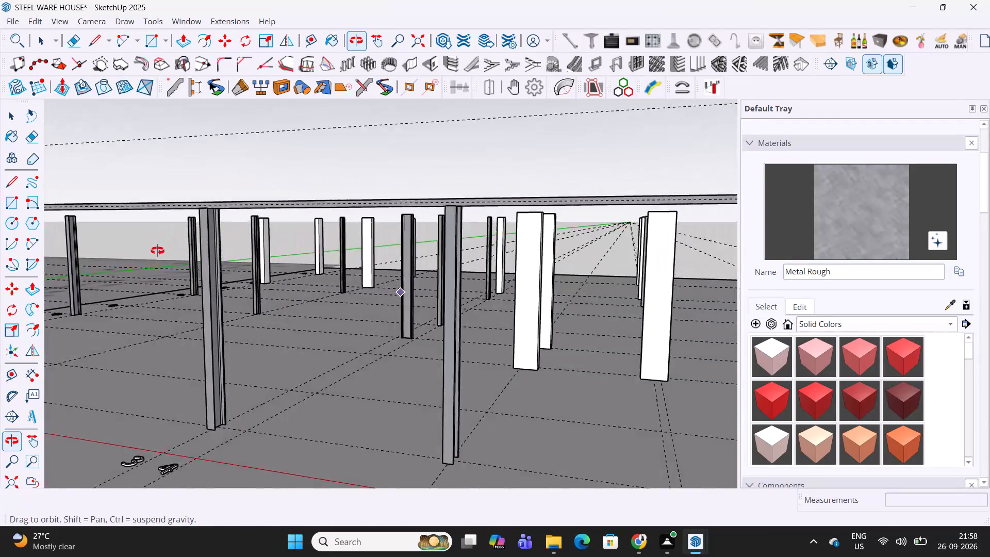
{"action": "middle_click_drag", "start_coordinate": [157, 251], "coordinate": [135, 256]}
{"action": "middle_click_drag", "start_coordinate": [551, 255], "coordinate": [360, 264], "text": "shift"}
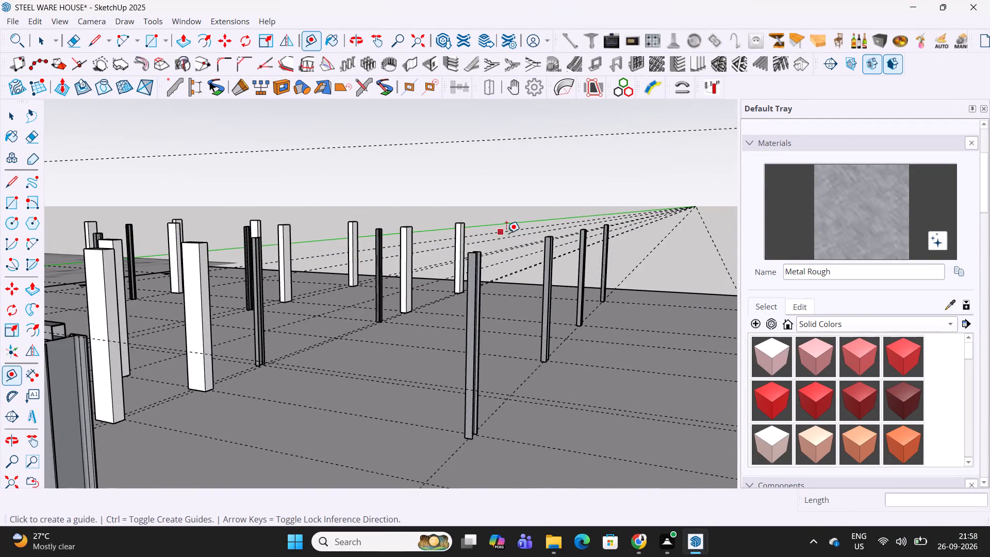
{"action": "scroll", "coordinate": [507, 233], "scroll_direction": "down", "scroll_amount": 6}
{"action": "scroll", "coordinate": [489, 241], "scroll_direction": "up", "scroll_amount": 4}
{"action": "scroll", "coordinate": [435, 256], "scroll_direction": "up", "scroll_amount": 1}
{"action": "middle_click_drag", "start_coordinate": [434, 256], "coordinate": [496, 246]}
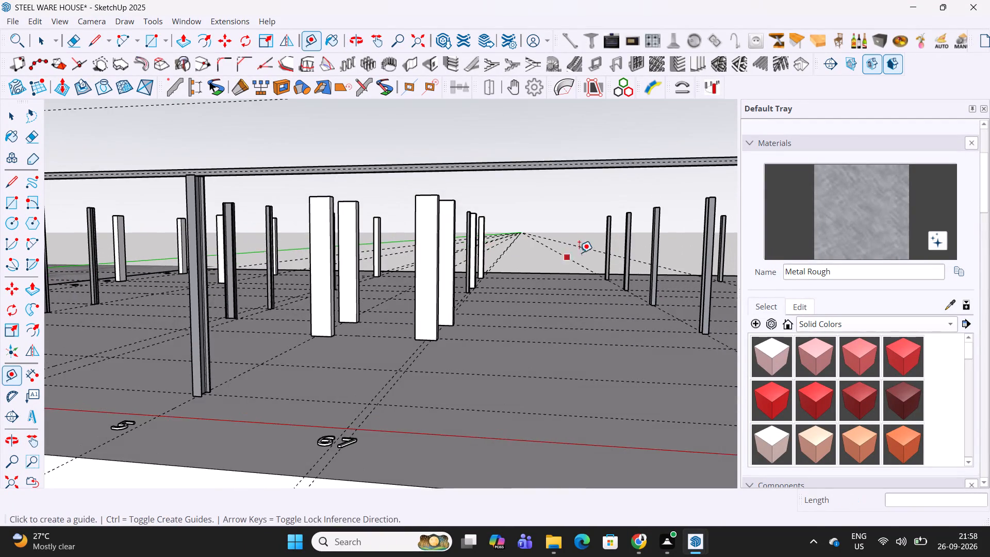
{"action": "middle_click_drag", "start_coordinate": [585, 250], "coordinate": [282, 304], "text": "shift"}
{"action": "middle_click_drag", "start_coordinate": [428, 279], "coordinate": [505, 261]}
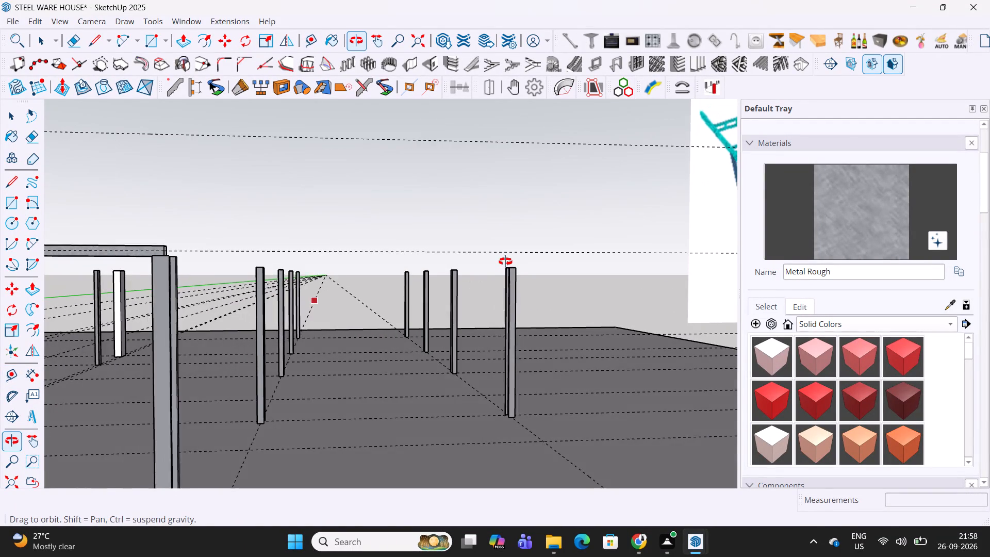
{"action": "middle_click_drag", "start_coordinate": [505, 261], "coordinate": [507, 261]}
{"action": "left_click", "coordinate": [484, 252]}
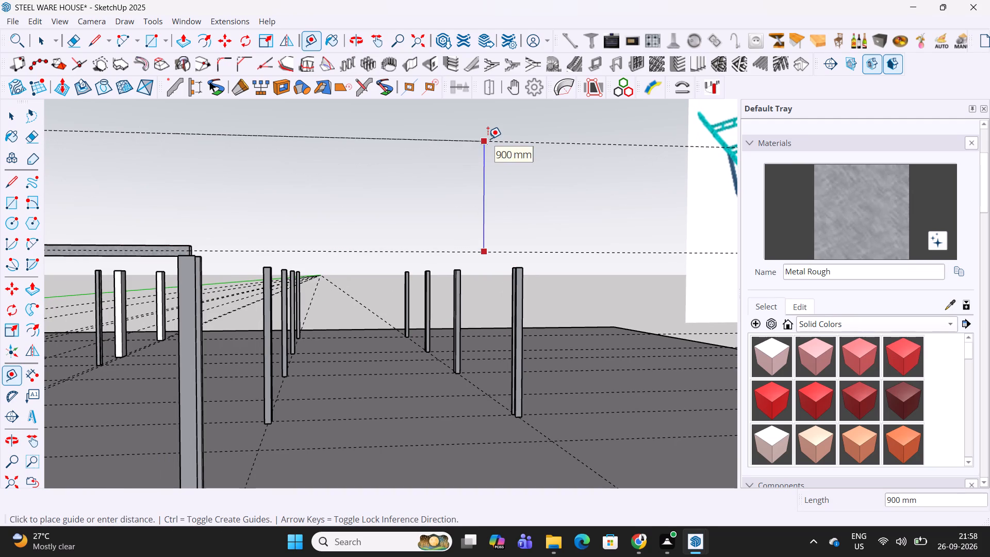
{"action": "key", "text": "Escape"}
Create a parallel guide 300 mm above the lower beam's mid-height guide, working from the grid line 1 end.
{"action": "scroll", "coordinate": [487, 138], "scroll_direction": "down", "scroll_amount": 8}
{"action": "middle_click_drag", "start_coordinate": [311, 161], "coordinate": [741, 239], "text": "shift"}
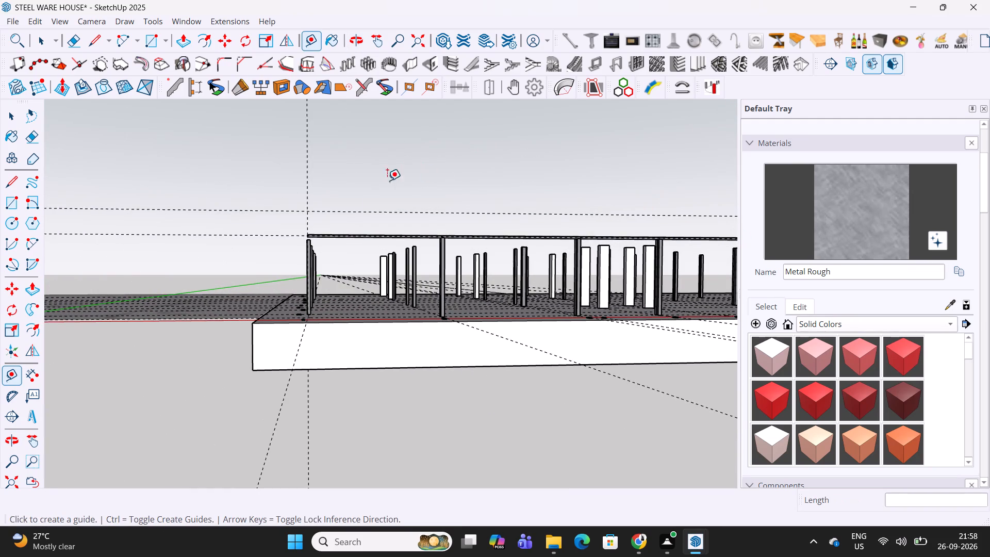
{"action": "scroll", "coordinate": [325, 233], "scroll_direction": "up", "scroll_amount": 16}
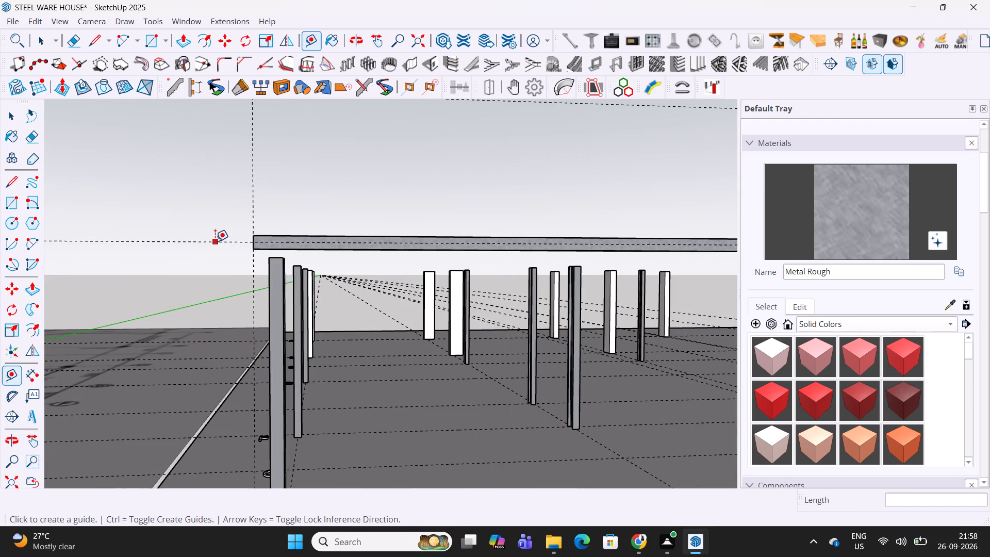
{"action": "left_click", "coordinate": [215, 241]}
{"action": "type", "text": "300"}
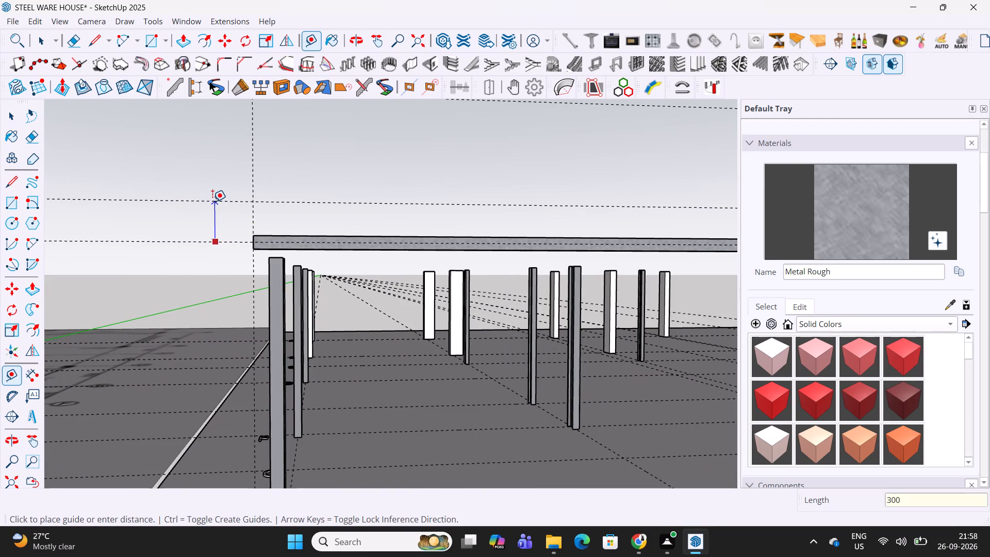
{"action": "key", "text": "Return"}
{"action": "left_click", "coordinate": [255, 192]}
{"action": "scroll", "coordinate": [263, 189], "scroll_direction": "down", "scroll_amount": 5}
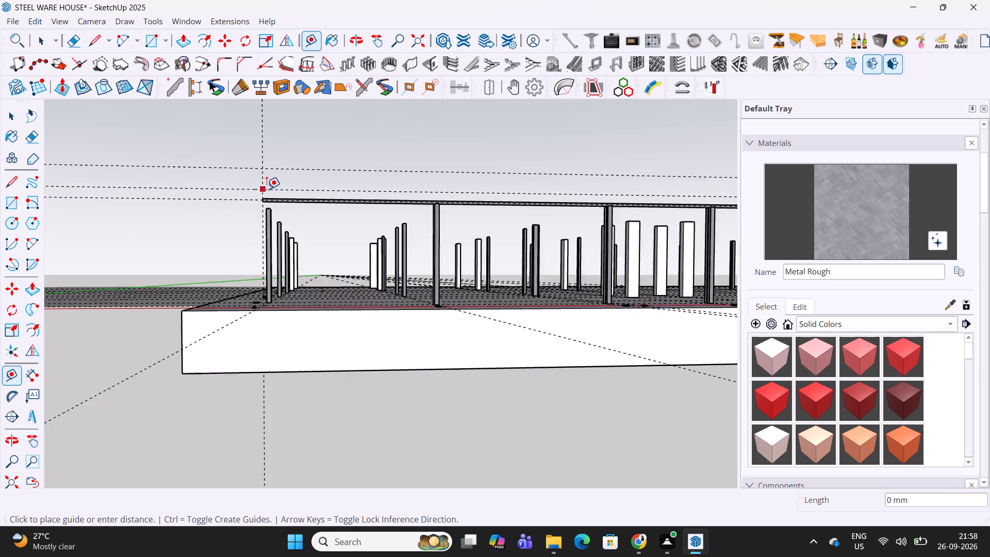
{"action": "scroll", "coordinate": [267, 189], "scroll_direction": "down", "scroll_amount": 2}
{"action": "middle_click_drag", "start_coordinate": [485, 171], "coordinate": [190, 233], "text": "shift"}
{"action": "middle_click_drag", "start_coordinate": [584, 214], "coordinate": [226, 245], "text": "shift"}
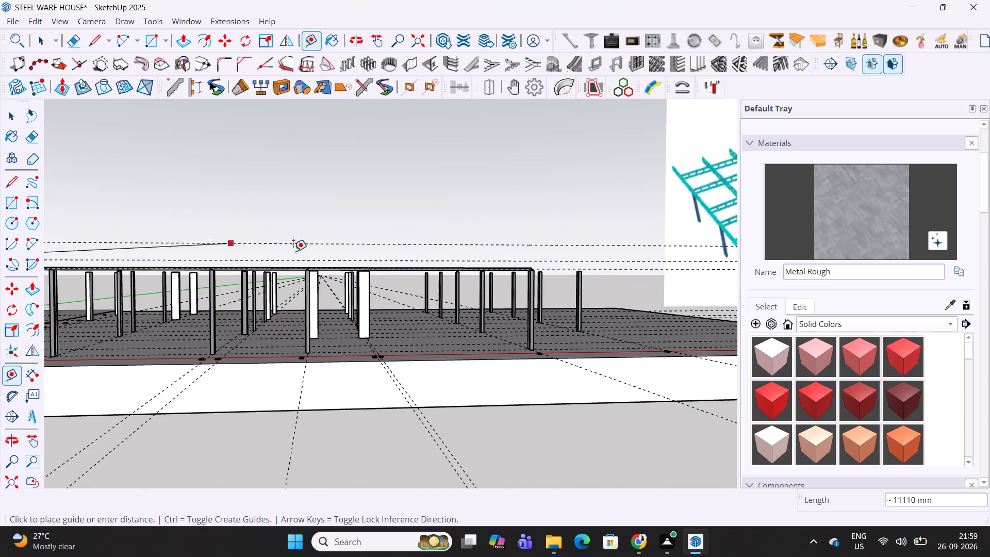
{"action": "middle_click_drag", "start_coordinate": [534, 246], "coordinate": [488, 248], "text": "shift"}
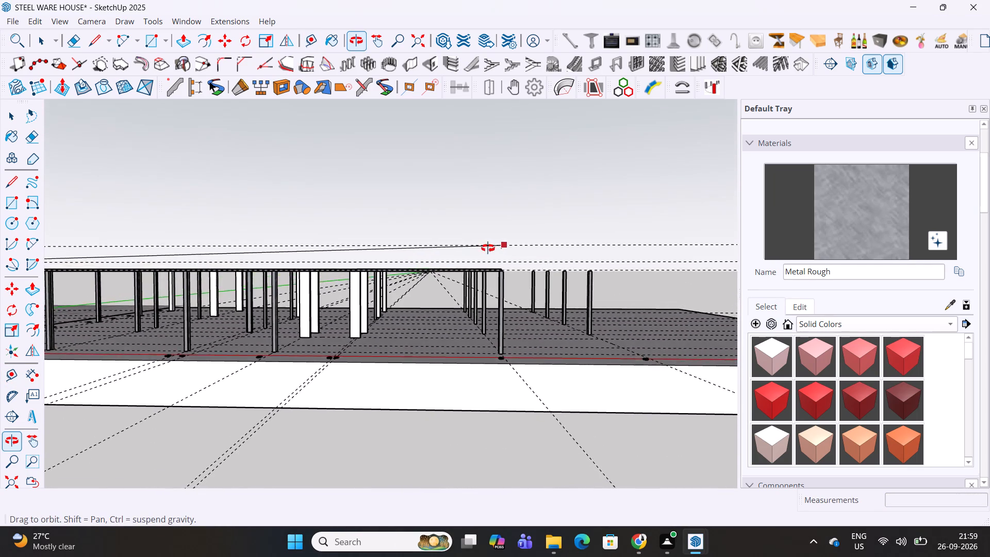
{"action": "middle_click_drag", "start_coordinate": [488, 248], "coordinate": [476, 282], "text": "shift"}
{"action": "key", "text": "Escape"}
Create a vertical guide along the end edge of the lower beam at the end opposite grid line 1.
{"action": "scroll", "coordinate": [475, 307], "scroll_direction": "up", "scroll_amount": 5}
{"action": "scroll", "coordinate": [537, 299], "scroll_direction": "up", "scroll_amount": 5}
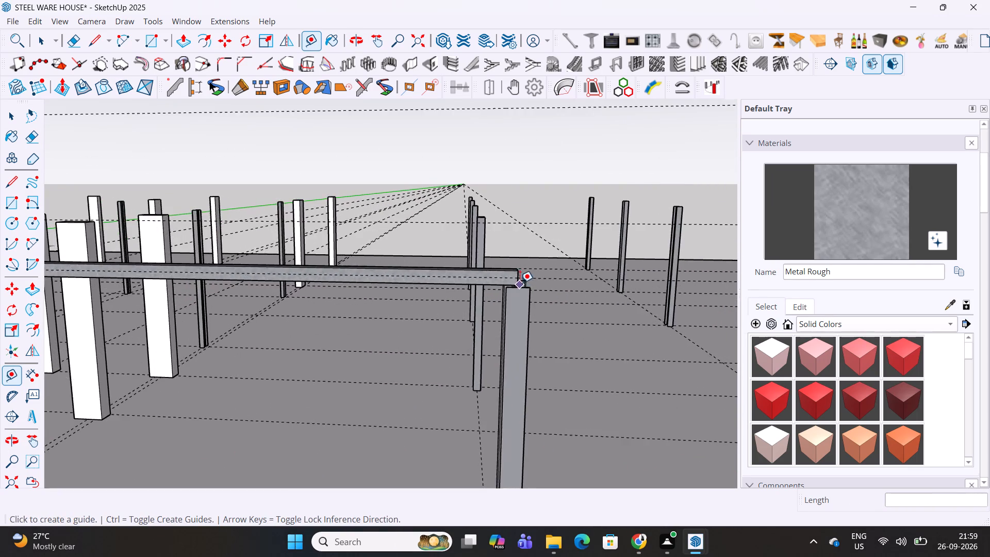
{"action": "scroll", "coordinate": [520, 281], "scroll_direction": "up", "scroll_amount": 11}
{"action": "scroll", "coordinate": [518, 277], "scroll_direction": "down", "scroll_amount": 4}
{"action": "scroll", "coordinate": [477, 254], "scroll_direction": "down", "scroll_amount": 4}
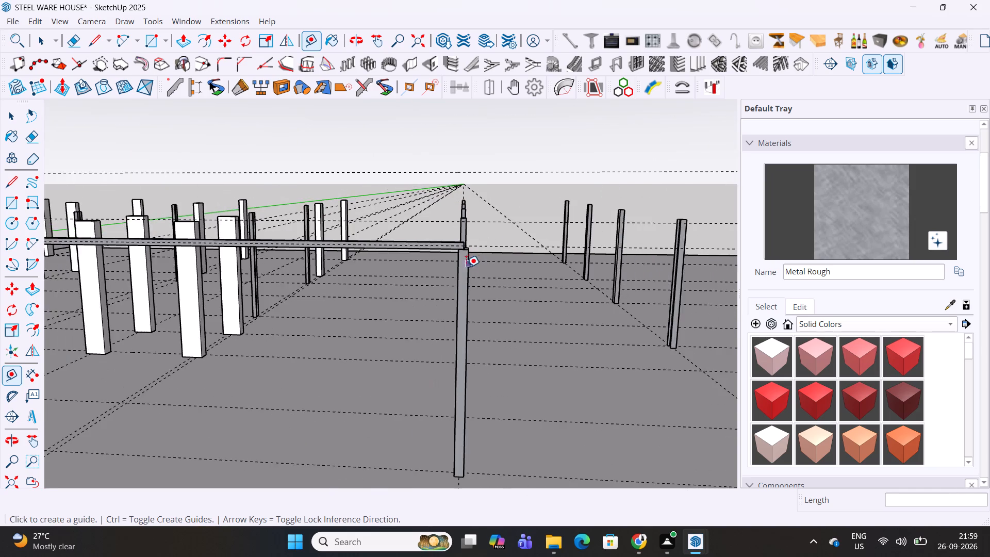
{"action": "scroll", "coordinate": [463, 270], "scroll_direction": "up", "scroll_amount": 20}
{"action": "scroll", "coordinate": [463, 270], "scroll_direction": "up", "scroll_amount": 2}
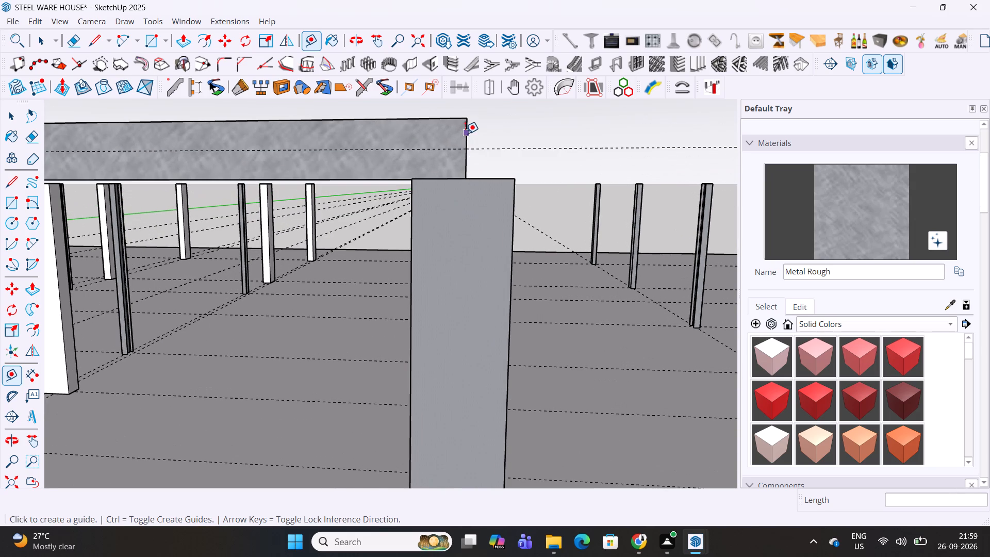
{"action": "double_click", "coordinate": [465, 134]}
{"action": "scroll", "coordinate": [494, 211], "scroll_direction": "down", "scroll_amount": 13}
{"action": "middle_click_drag", "start_coordinate": [495, 227], "coordinate": [494, 322]}
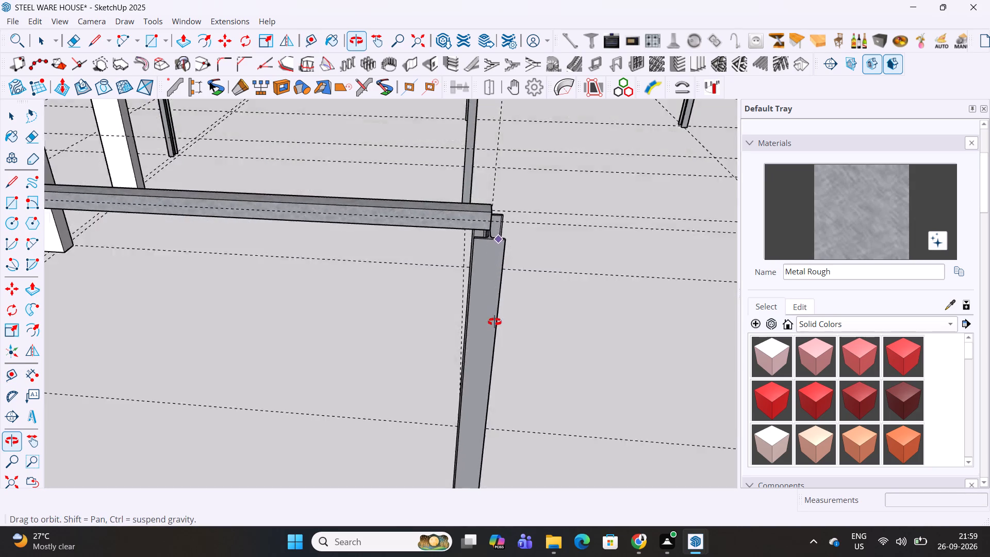
{"action": "middle_click_drag", "start_coordinate": [494, 322], "coordinate": [131, 233]}
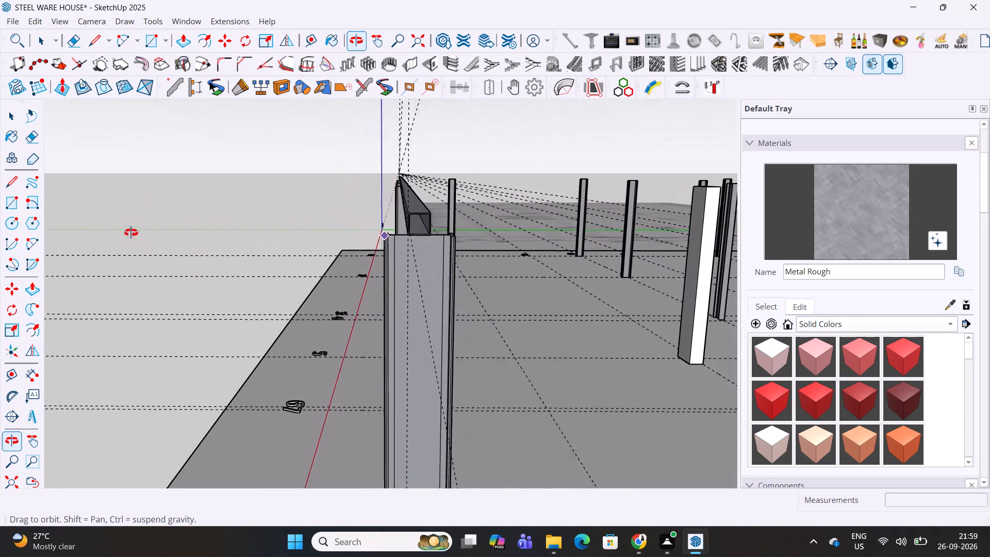
{"action": "middle_click_drag", "start_coordinate": [131, 233], "coordinate": [571, 209]}
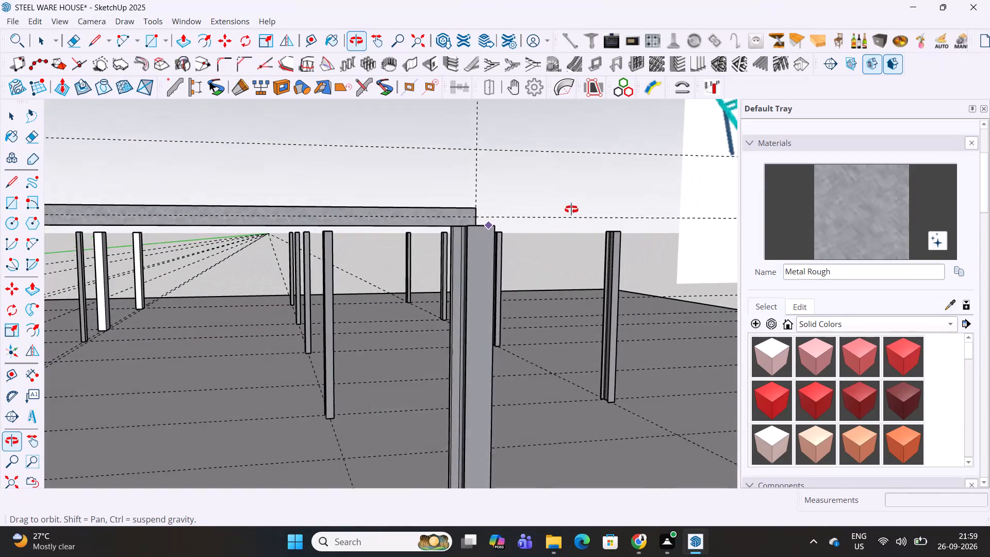
{"action": "middle_click_drag", "start_coordinate": [571, 209], "coordinate": [571, 207]}
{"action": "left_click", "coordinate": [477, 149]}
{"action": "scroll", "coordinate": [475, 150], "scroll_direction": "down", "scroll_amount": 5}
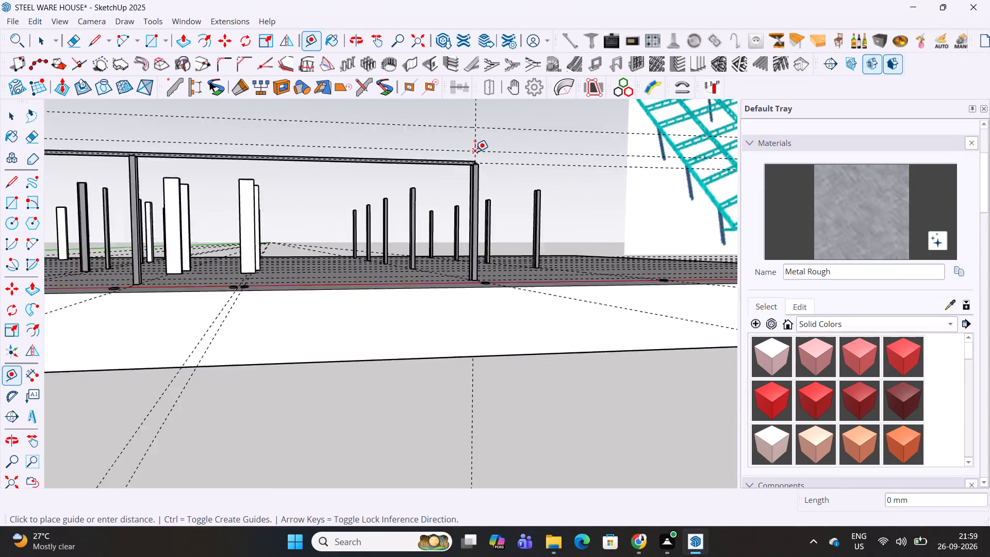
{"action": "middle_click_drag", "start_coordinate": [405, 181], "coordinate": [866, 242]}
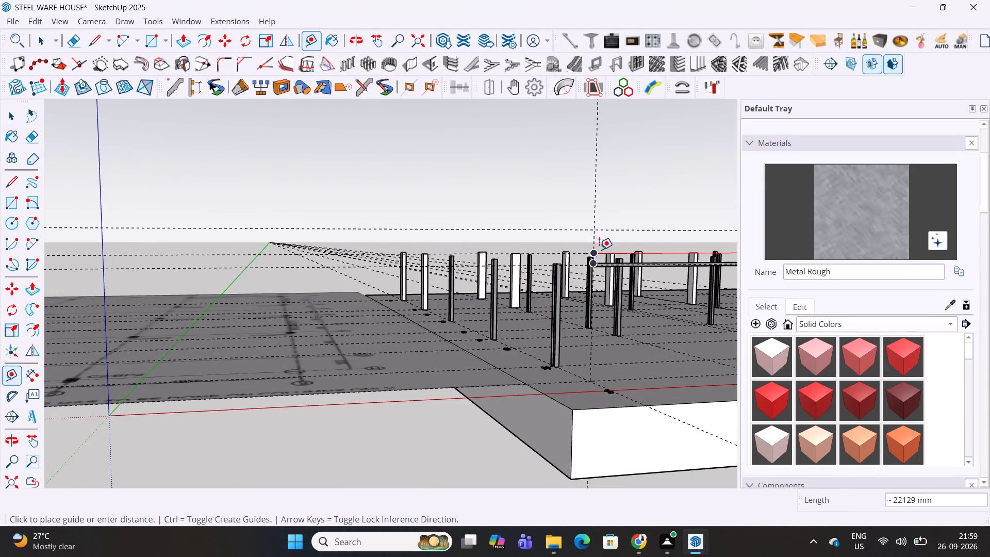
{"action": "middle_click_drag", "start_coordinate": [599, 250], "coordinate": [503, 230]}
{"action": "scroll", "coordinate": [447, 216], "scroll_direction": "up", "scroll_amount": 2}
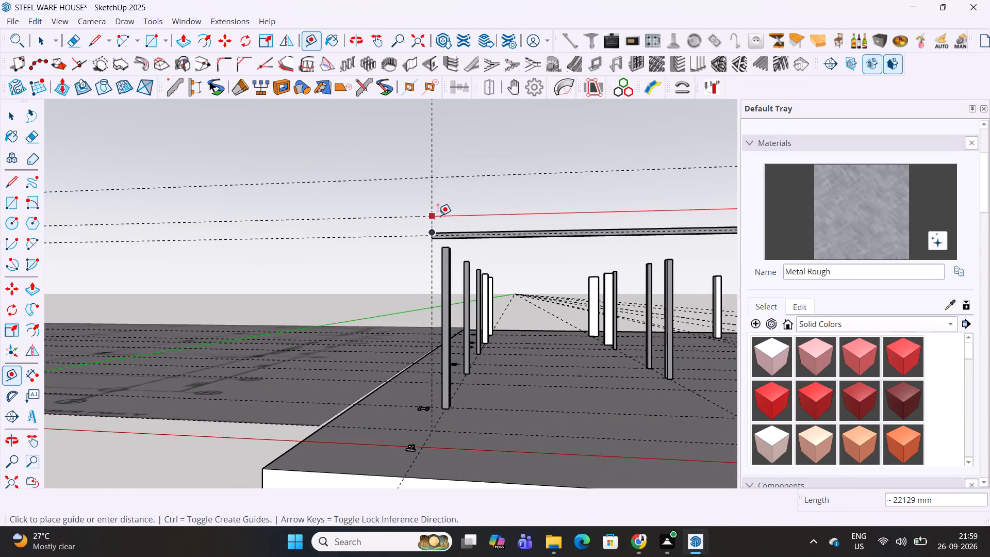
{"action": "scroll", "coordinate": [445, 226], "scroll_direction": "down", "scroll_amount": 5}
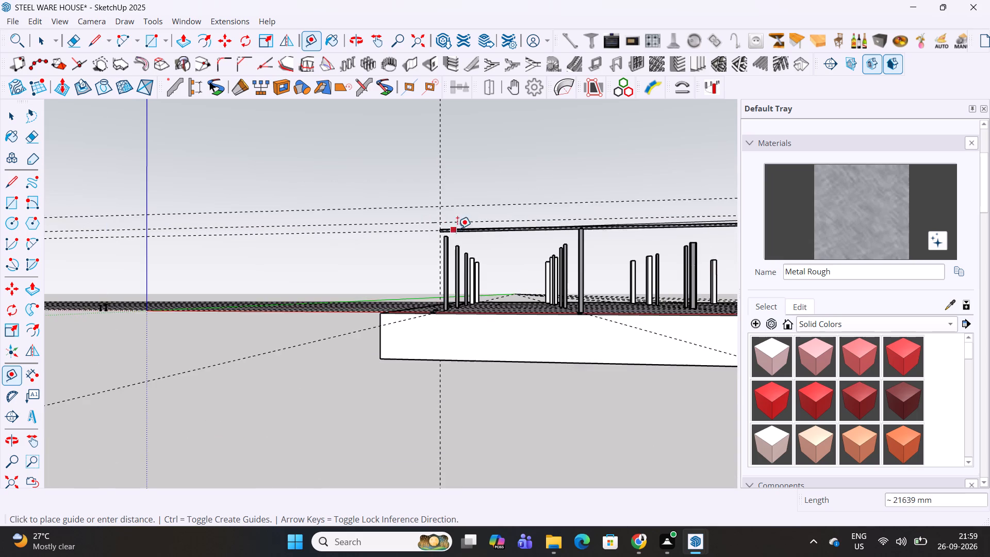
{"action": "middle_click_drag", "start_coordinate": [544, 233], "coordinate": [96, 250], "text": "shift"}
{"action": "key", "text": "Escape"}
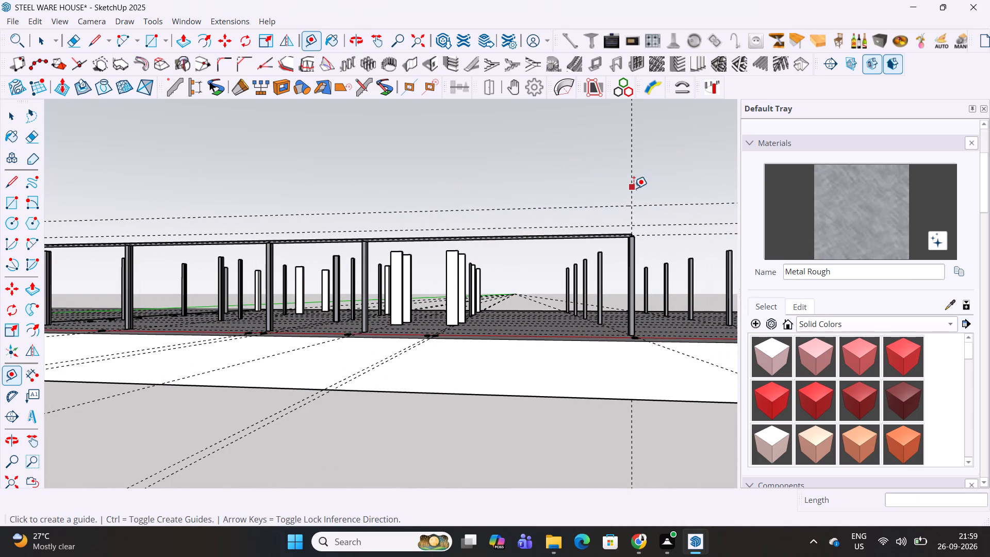
Create a sloping guide from the upper guide at the far vertical guide to the 300 mm guide at the grid line 1 vertical guide.
{"action": "left_click", "coordinate": [632, 205]}
{"action": "middle_click_drag", "start_coordinate": [476, 219], "coordinate": [876, 231], "text": "shift"}
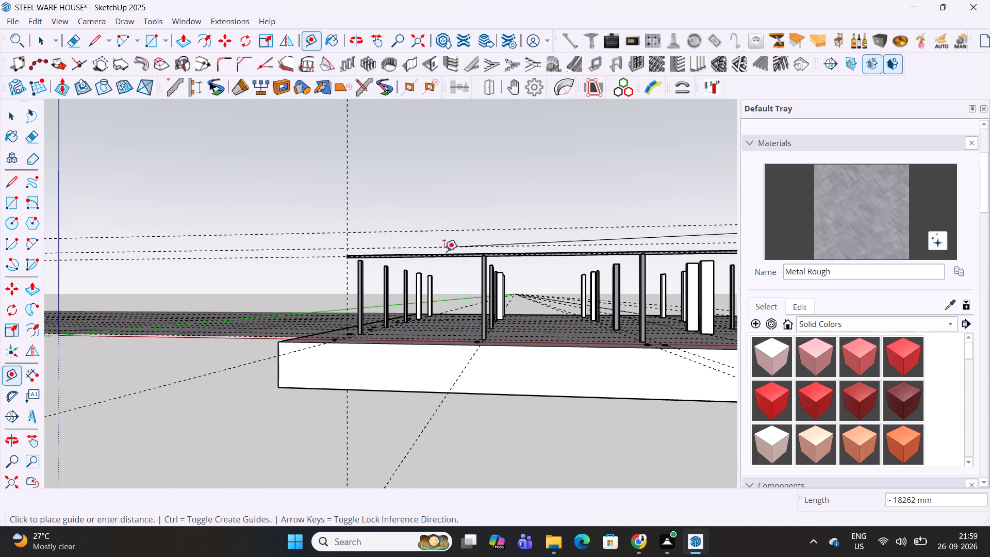
{"action": "scroll", "coordinate": [359, 243], "scroll_direction": "up", "scroll_amount": 2}
{"action": "left_click", "coordinate": [343, 250]}
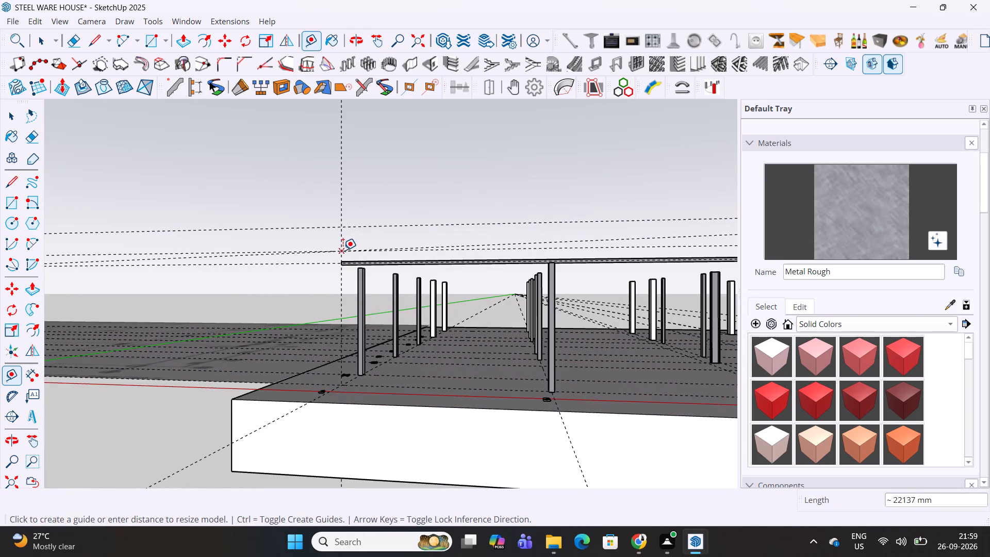
Delete the two horizontal guides above the lower beam: the 300 mm one and the upper one.
{"action": "middle_click_drag", "start_coordinate": [478, 249], "coordinate": [433, 231]}
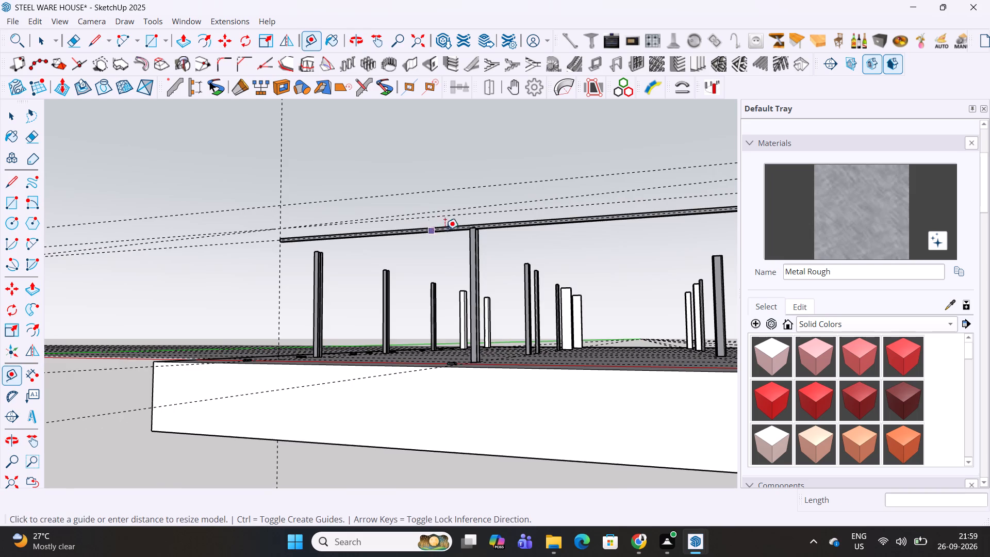
{"action": "scroll", "coordinate": [472, 214], "scroll_direction": "up", "scroll_amount": 4}
{"action": "scroll", "coordinate": [475, 211], "scroll_direction": "down", "scroll_amount": 3}
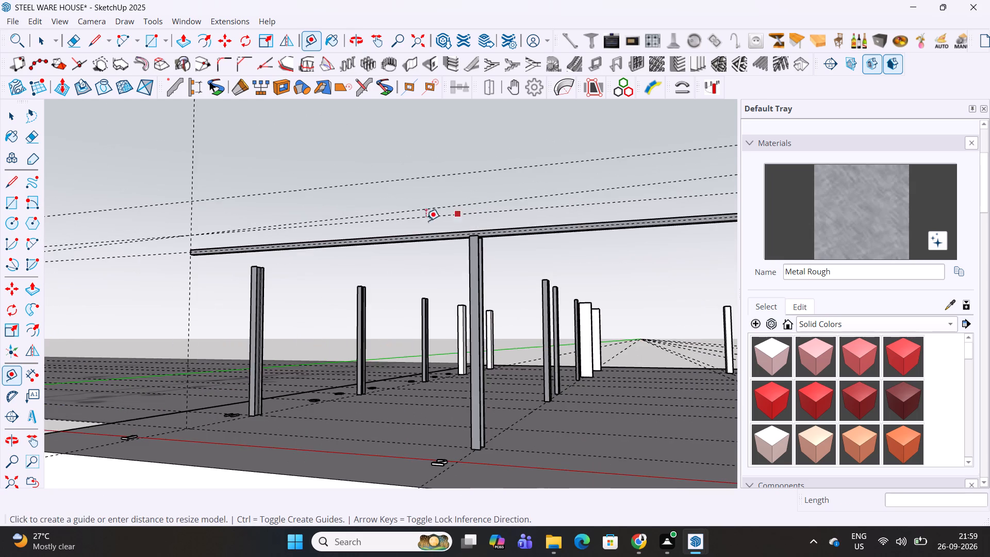
{"action": "middle_click_drag", "start_coordinate": [396, 225], "coordinate": [416, 226]}
{"action": "key", "text": "space"}
{"action": "left_click_drag", "start_coordinate": [578, 215], "coordinate": [571, 222]}
{"action": "key", "text": "Delete"}
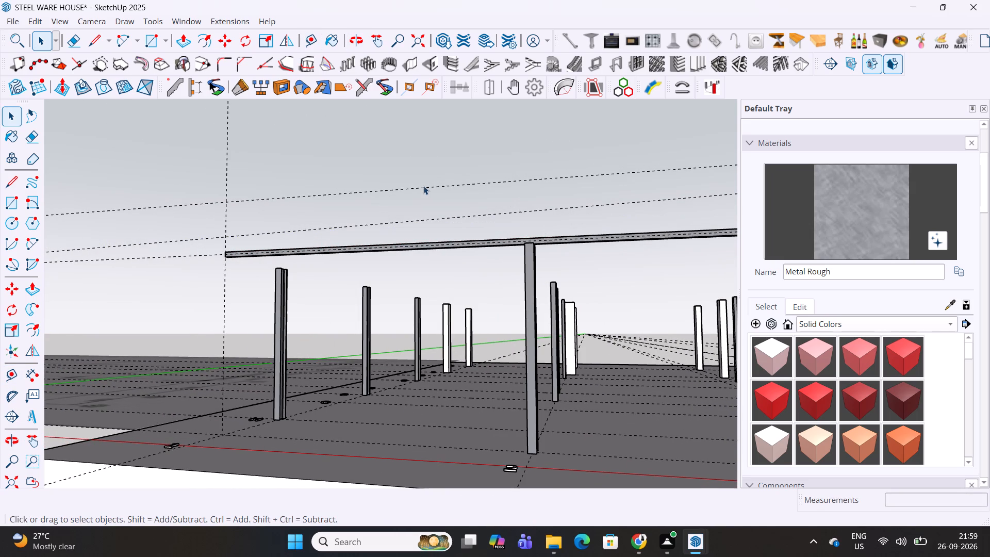
{"action": "left_click_drag", "start_coordinate": [421, 178], "coordinate": [405, 191]}
{"action": "key", "text": "Delete"}
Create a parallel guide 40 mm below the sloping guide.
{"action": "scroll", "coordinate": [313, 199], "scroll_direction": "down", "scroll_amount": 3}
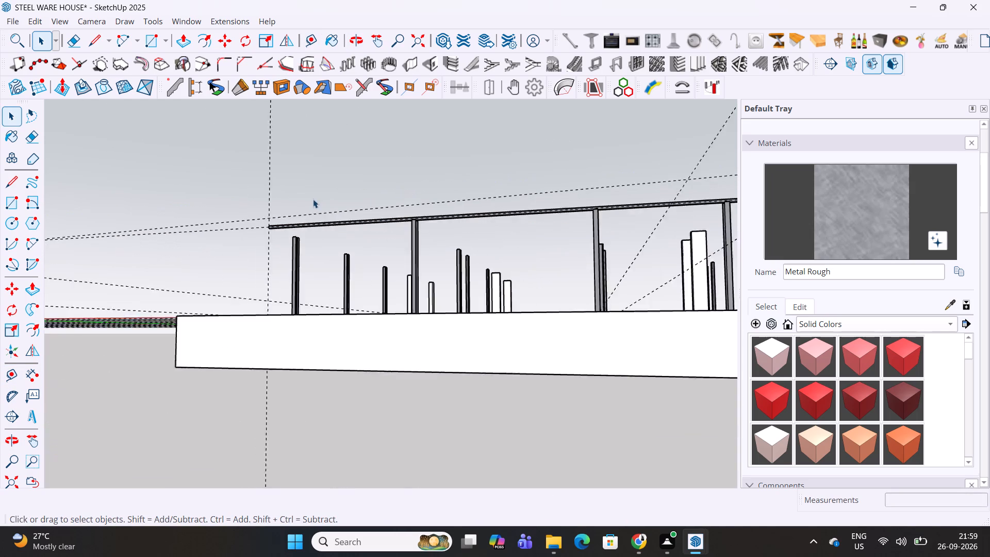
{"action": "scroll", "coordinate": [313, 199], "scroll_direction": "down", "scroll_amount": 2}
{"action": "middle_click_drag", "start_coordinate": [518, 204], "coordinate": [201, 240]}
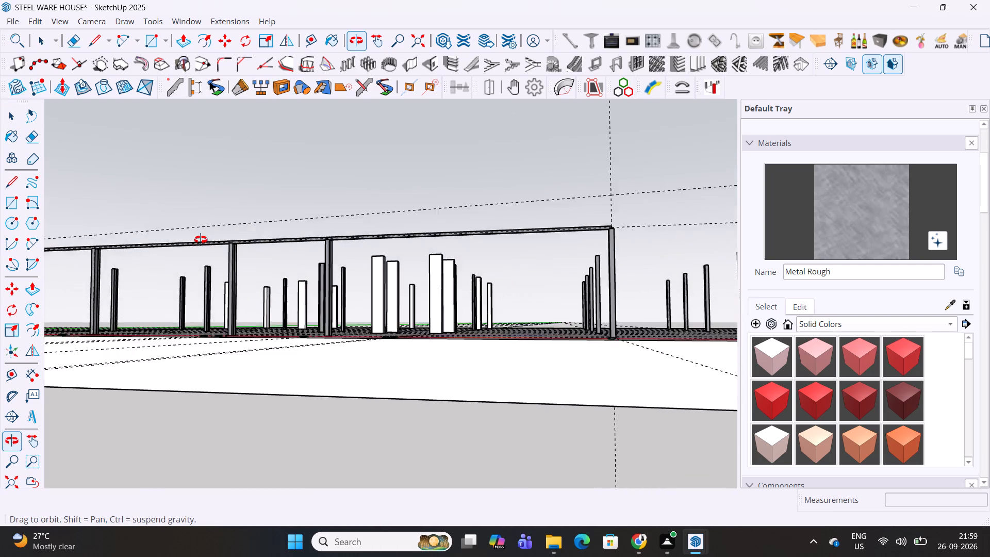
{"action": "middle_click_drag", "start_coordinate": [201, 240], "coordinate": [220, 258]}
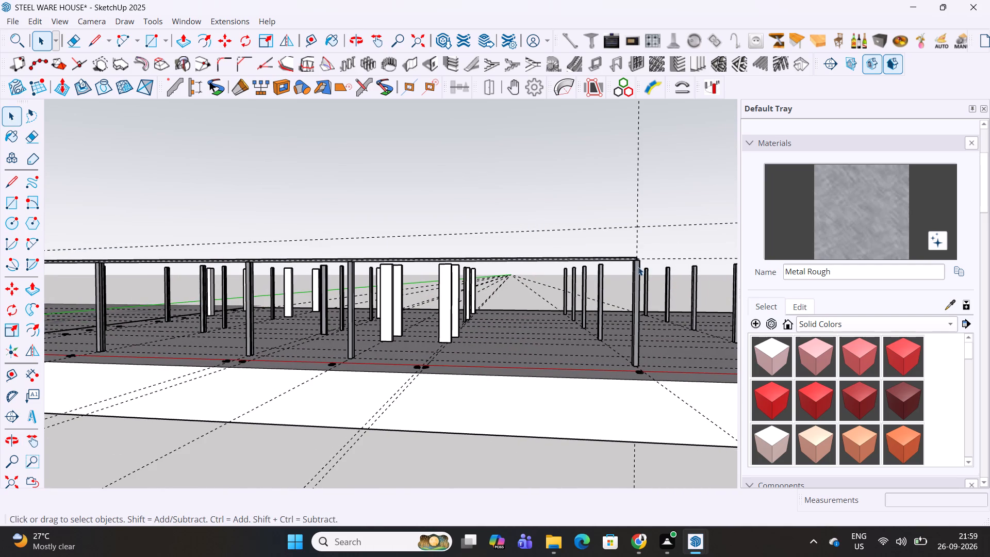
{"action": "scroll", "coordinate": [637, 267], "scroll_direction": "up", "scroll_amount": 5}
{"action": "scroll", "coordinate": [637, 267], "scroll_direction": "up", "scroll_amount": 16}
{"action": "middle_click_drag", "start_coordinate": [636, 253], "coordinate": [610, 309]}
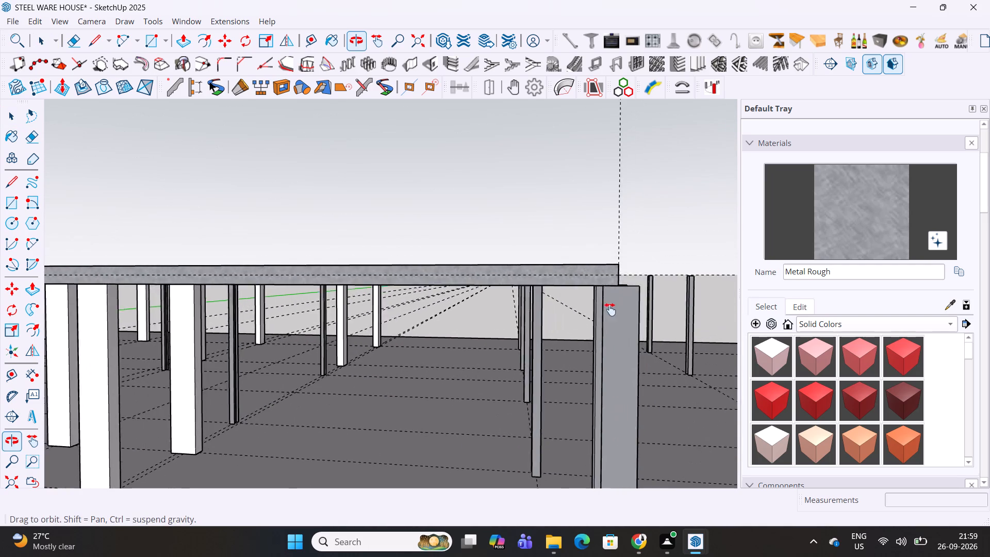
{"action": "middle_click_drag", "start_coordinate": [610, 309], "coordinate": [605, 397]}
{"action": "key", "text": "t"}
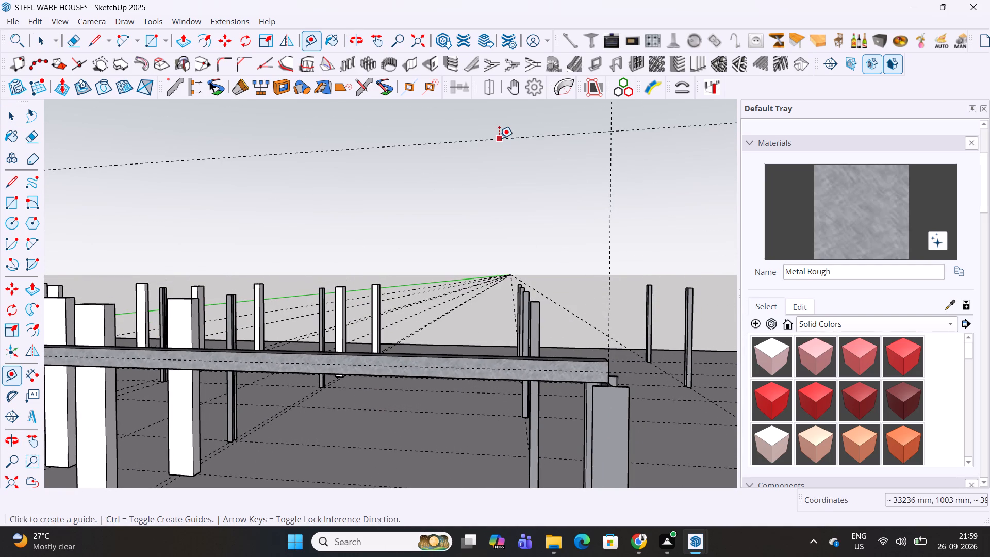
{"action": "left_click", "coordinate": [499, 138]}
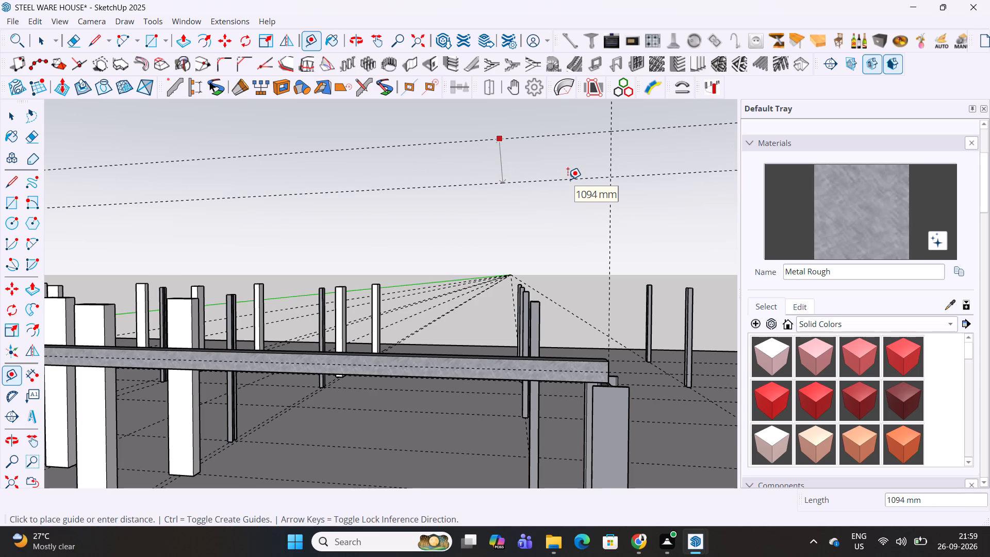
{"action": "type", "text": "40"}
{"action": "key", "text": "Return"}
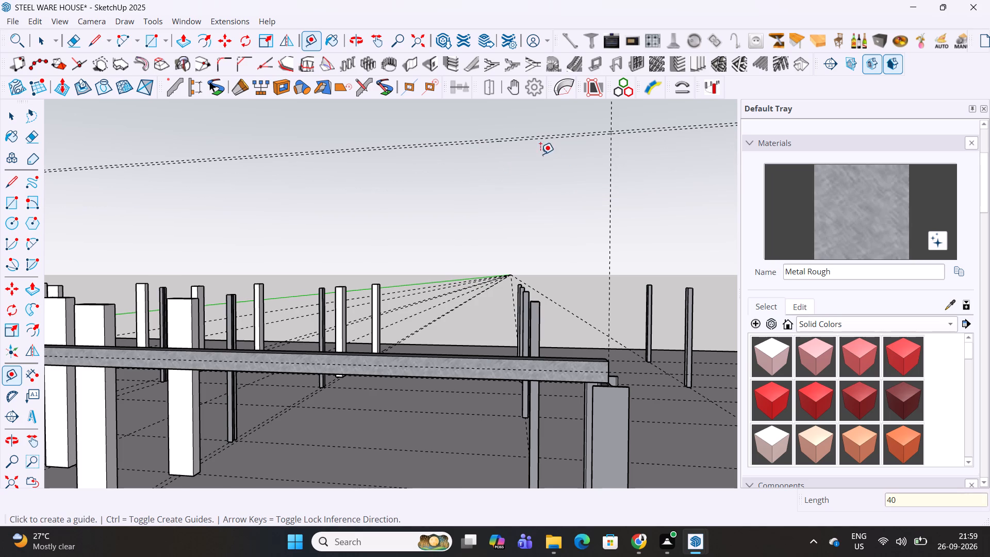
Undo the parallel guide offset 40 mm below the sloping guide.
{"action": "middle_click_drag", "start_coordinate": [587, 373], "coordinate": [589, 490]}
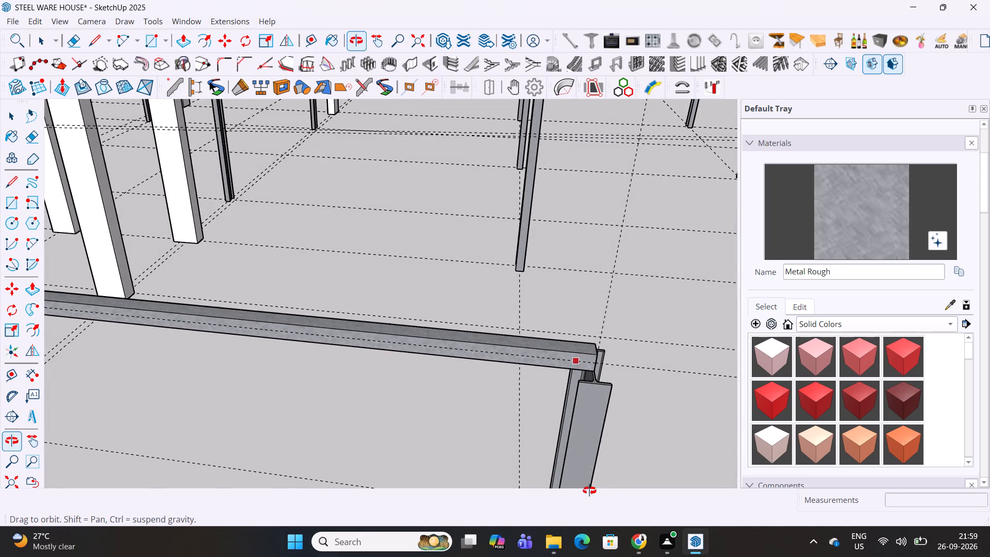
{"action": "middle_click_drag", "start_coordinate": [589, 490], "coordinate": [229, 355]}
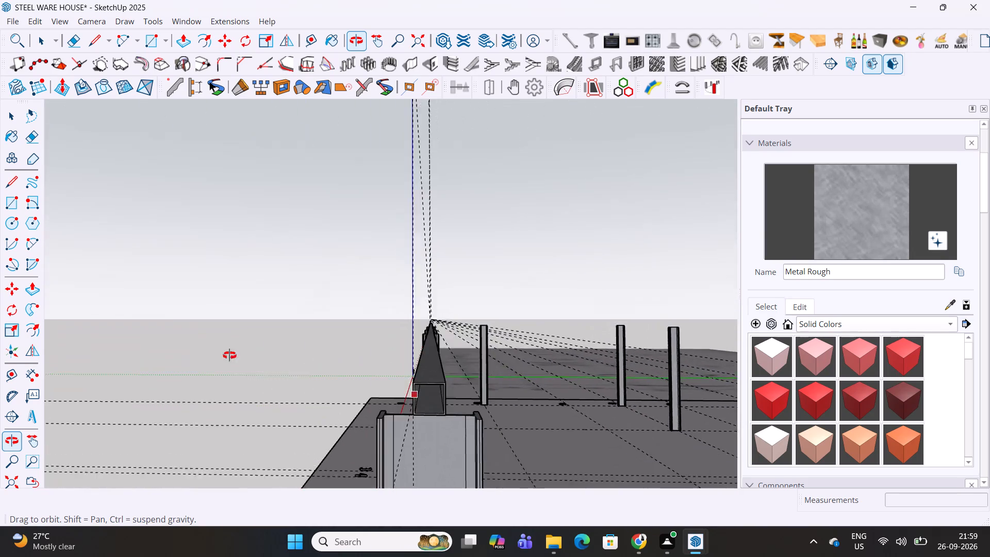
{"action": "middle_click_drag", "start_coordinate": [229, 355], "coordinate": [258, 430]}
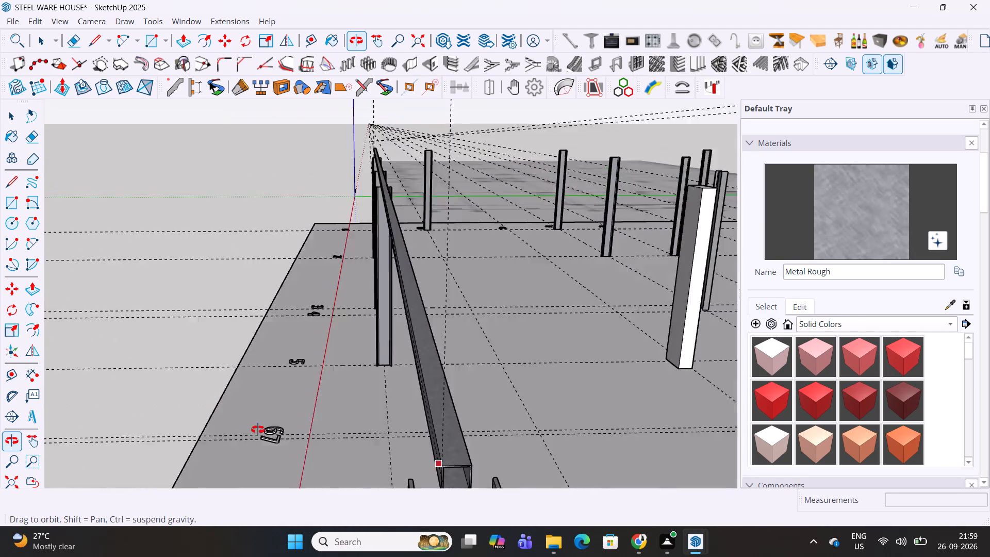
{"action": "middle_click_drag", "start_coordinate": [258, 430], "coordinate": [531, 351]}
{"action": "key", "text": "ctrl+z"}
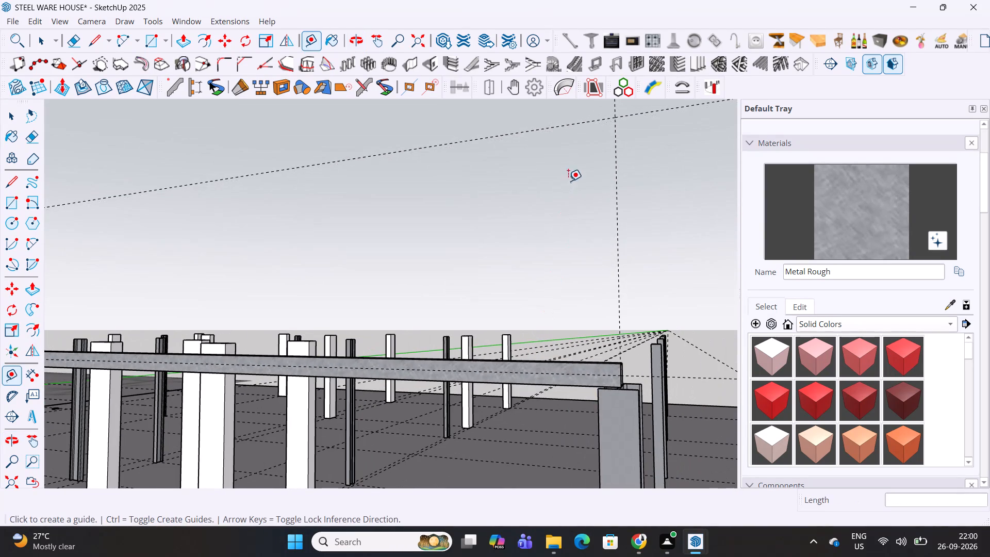
Create two guides parallel to the sloping guide, one 40 mm below it and one 40 mm above it.
{"action": "middle_click_drag", "start_coordinate": [568, 181], "coordinate": [569, 202]}
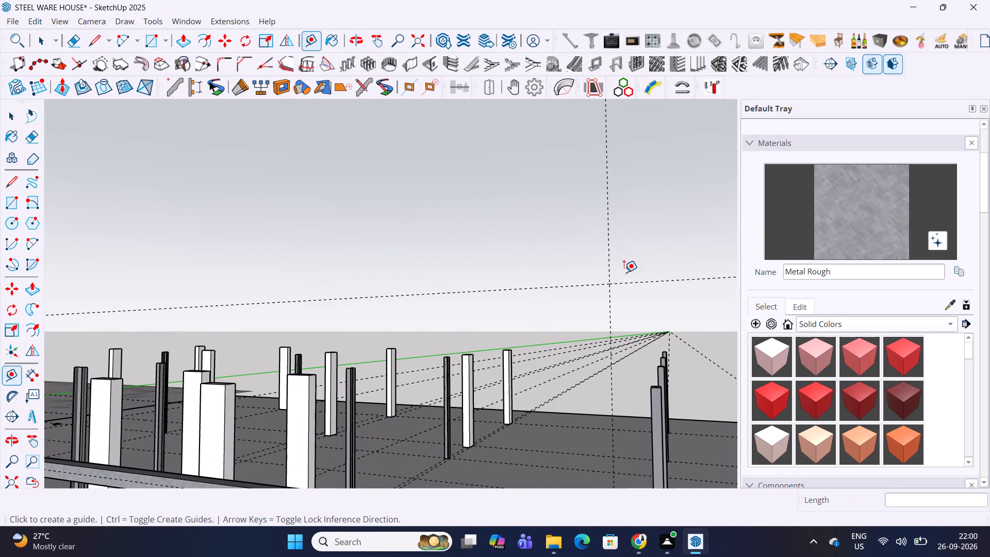
{"action": "scroll", "coordinate": [624, 283], "scroll_direction": "up", "scroll_amount": 1}
{"action": "left_click", "coordinate": [613, 286]}
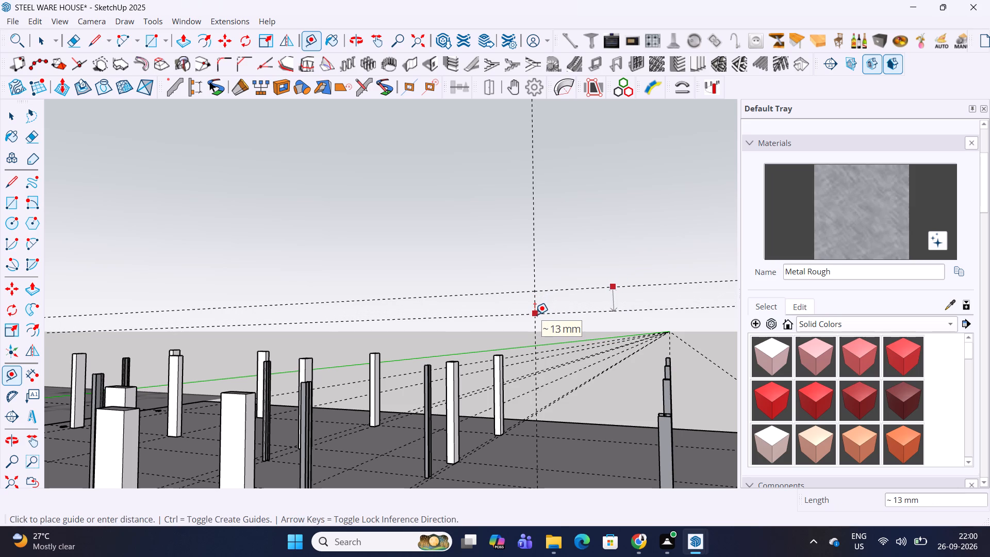
{"action": "type", "text": "40"}
{"action": "key", "text": "Return"}
{"action": "left_click", "coordinate": [551, 289]}
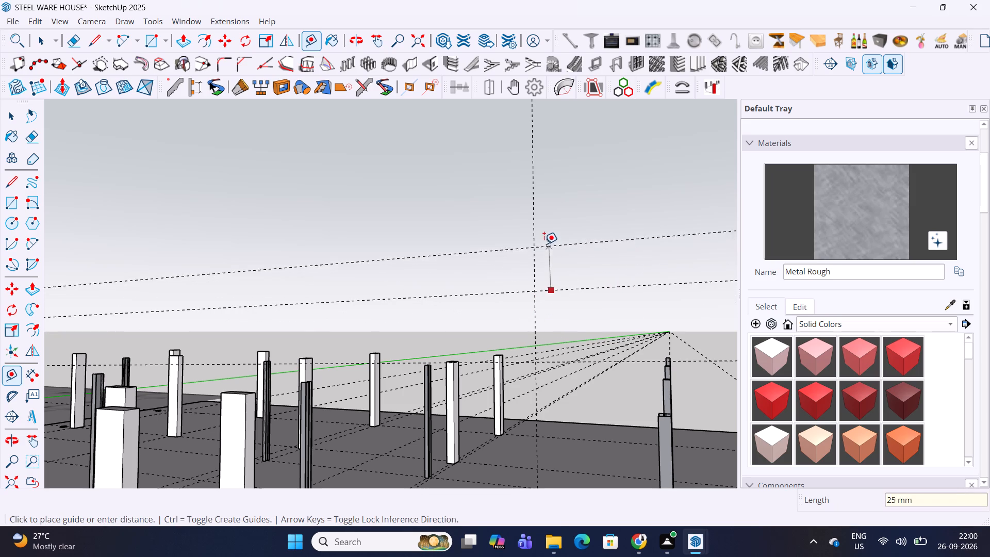
{"action": "type", "text": "40"}
{"action": "key", "text": "Return"}
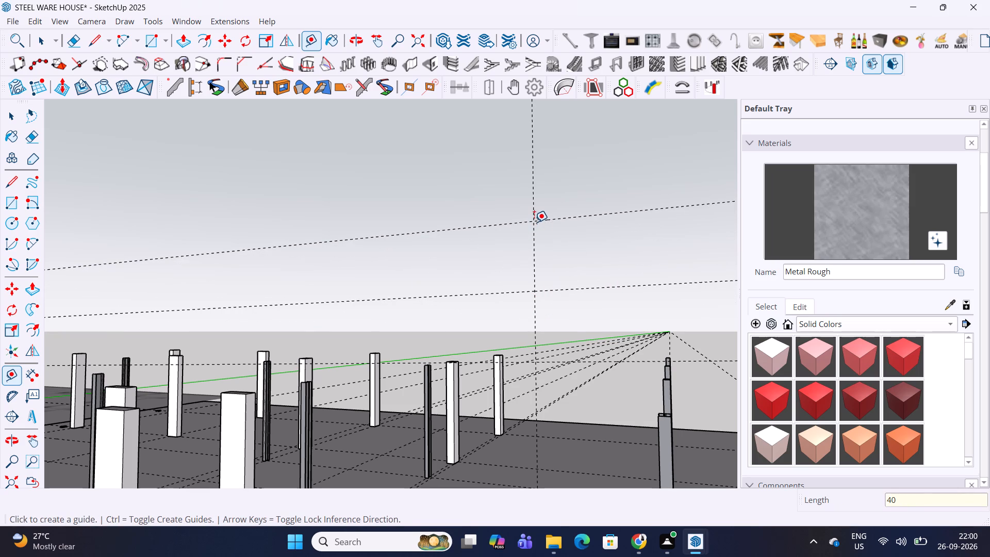
Draw the sloping top chord's closed outline between the outer parallel guides, 80 mm deep and about 22.1 m long, ending at the vertical guides.
{"action": "scroll", "coordinate": [535, 223], "scroll_direction": "down", "scroll_amount": 3}
{"action": "middle_click_drag", "start_coordinate": [562, 261], "coordinate": [290, 274]}
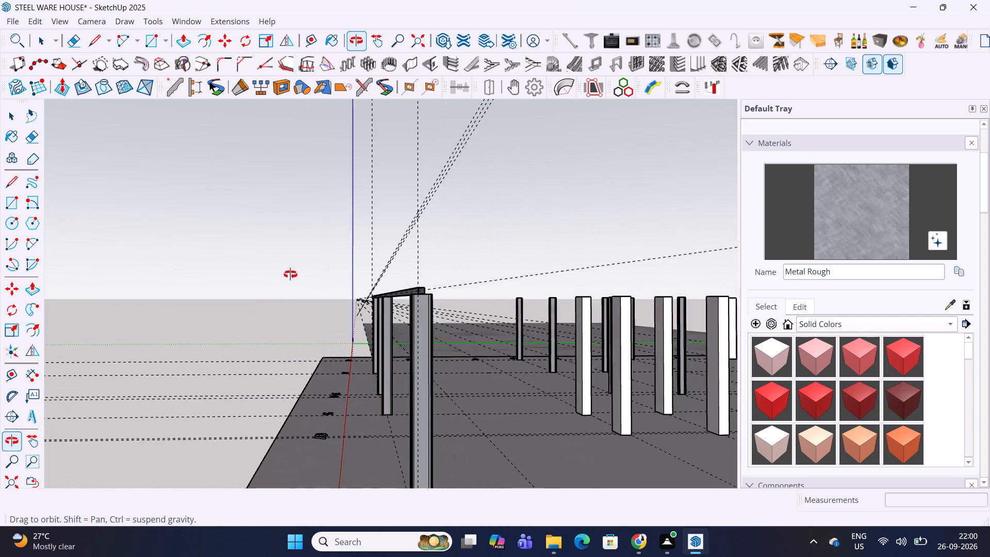
{"action": "middle_click_drag", "start_coordinate": [290, 274], "coordinate": [613, 282]}
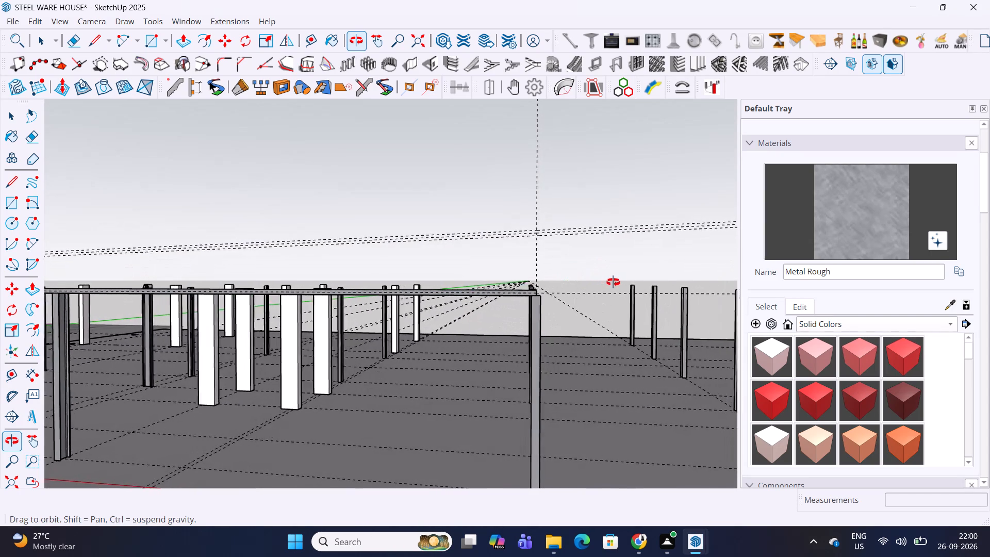
{"action": "middle_click_drag", "start_coordinate": [613, 282], "coordinate": [617, 281]}
{"action": "scroll", "coordinate": [534, 233], "scroll_direction": "up", "scroll_amount": 5}
{"action": "scroll", "coordinate": [534, 233], "scroll_direction": "down", "scroll_amount": 1}
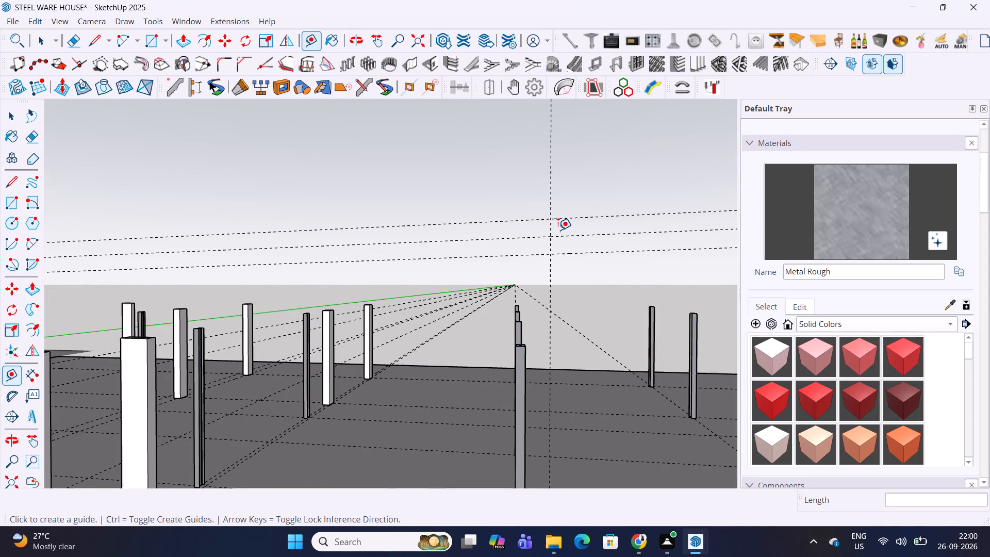
{"action": "key", "text": "l"}
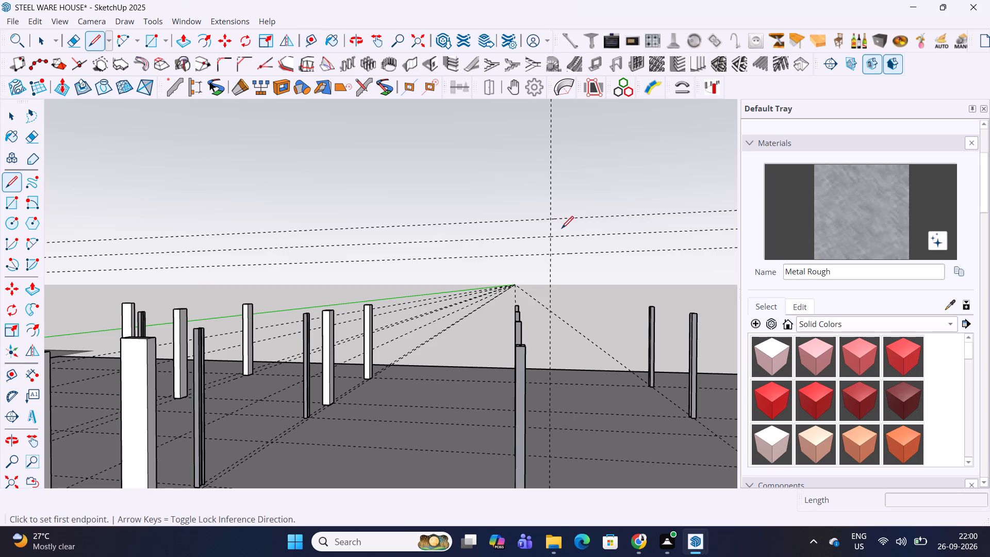
{"action": "left_click", "coordinate": [551, 220]}
{"action": "left_click", "coordinate": [554, 251]}
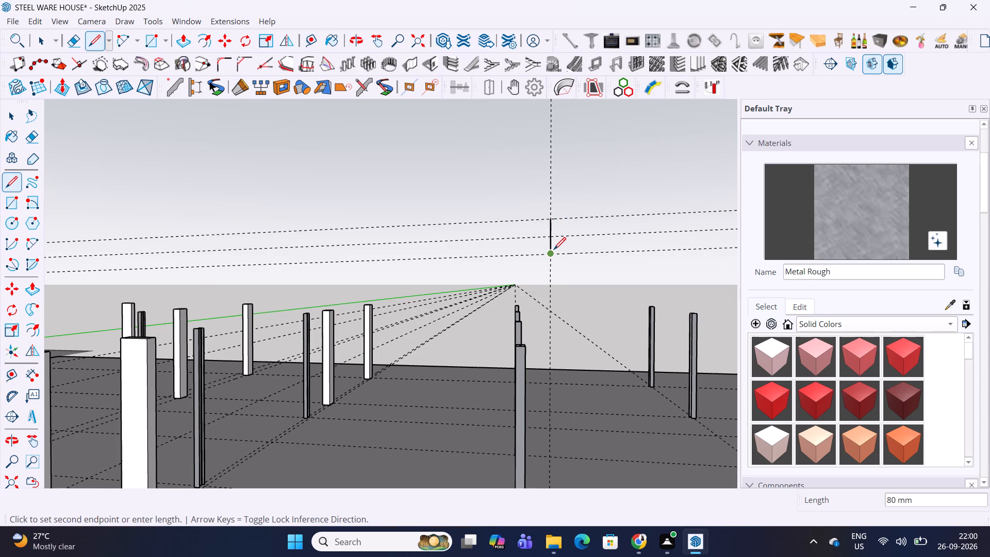
{"action": "scroll", "coordinate": [554, 251], "scroll_direction": "down", "scroll_amount": 7}
{"action": "middle_click_drag", "start_coordinate": [380, 270], "coordinate": [869, 270], "text": "shift"}
{"action": "scroll", "coordinate": [573, 306], "scroll_direction": "up", "scroll_amount": 3, "text": "shift"}
{"action": "middle_click_drag", "start_coordinate": [553, 298], "coordinate": [543, 294]}
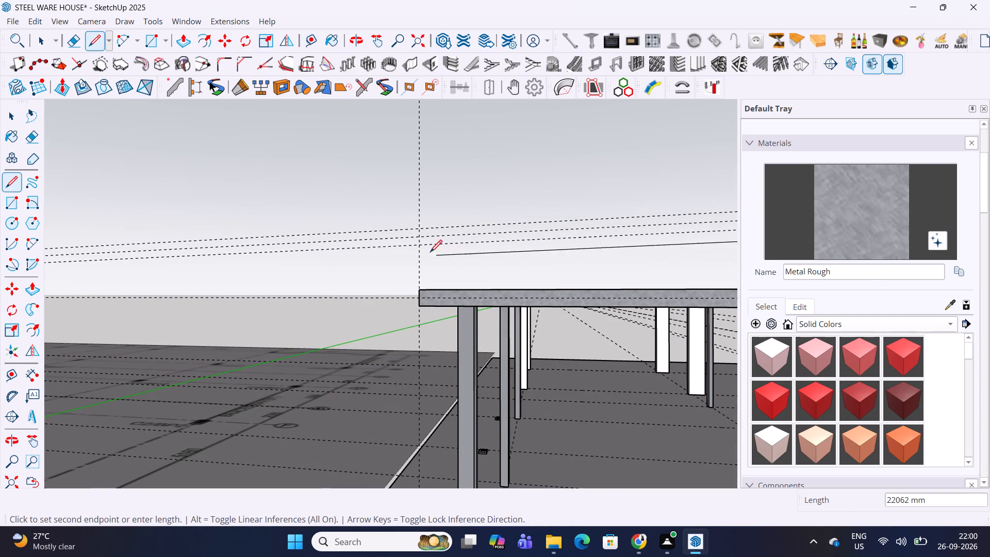
{"action": "left_click", "coordinate": [418, 247]}
{"action": "left_click", "coordinate": [418, 231]}
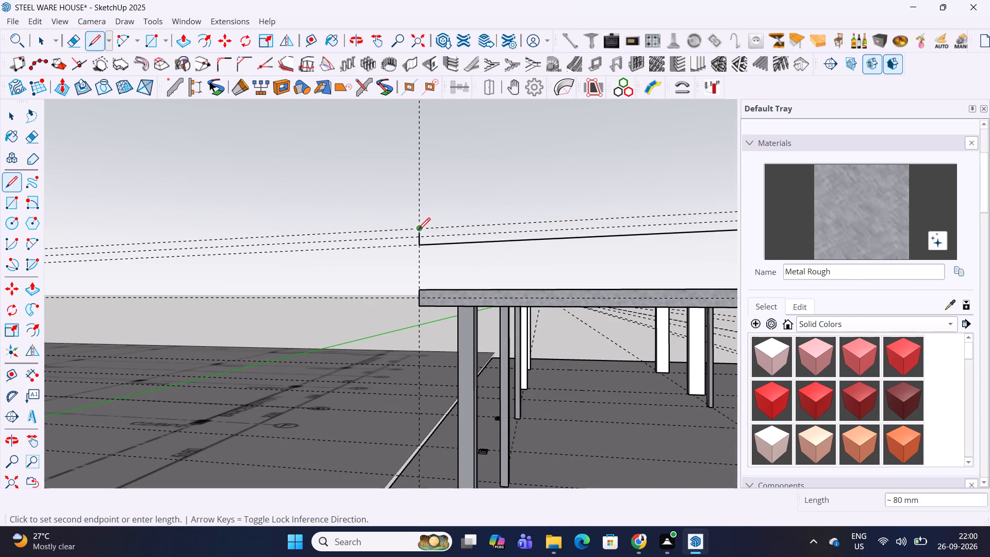
{"action": "scroll", "coordinate": [432, 234], "scroll_direction": "down", "scroll_amount": 6}
{"action": "middle_click_drag", "start_coordinate": [616, 206], "coordinate": [262, 260], "text": "shift"}
{"action": "middle_click_drag", "start_coordinate": [631, 258], "coordinate": [308, 285], "text": "shift"}
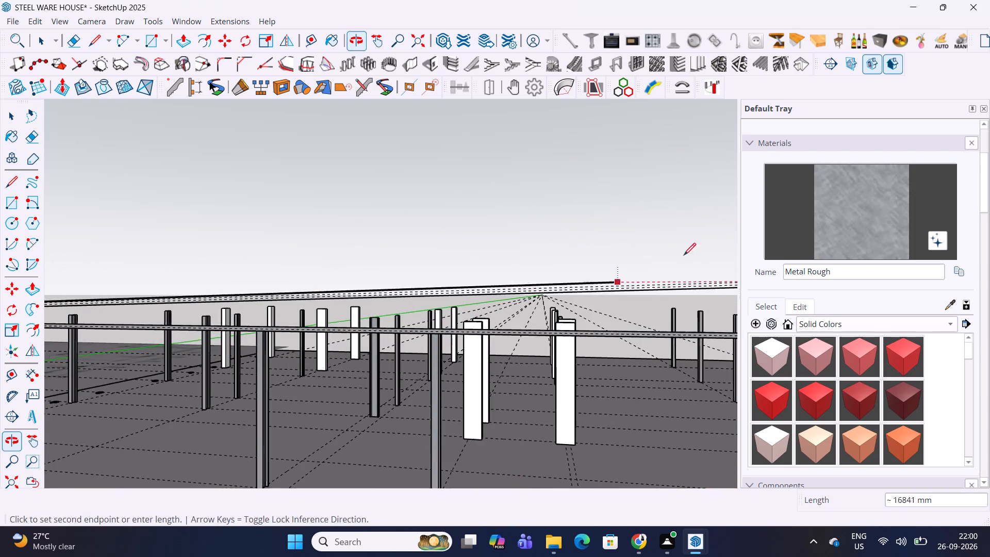
{"action": "middle_click_drag", "start_coordinate": [703, 254], "coordinate": [305, 261], "text": "shift"}
{"action": "scroll", "coordinate": [562, 284], "scroll_direction": "up", "scroll_amount": 5, "text": "shift"}
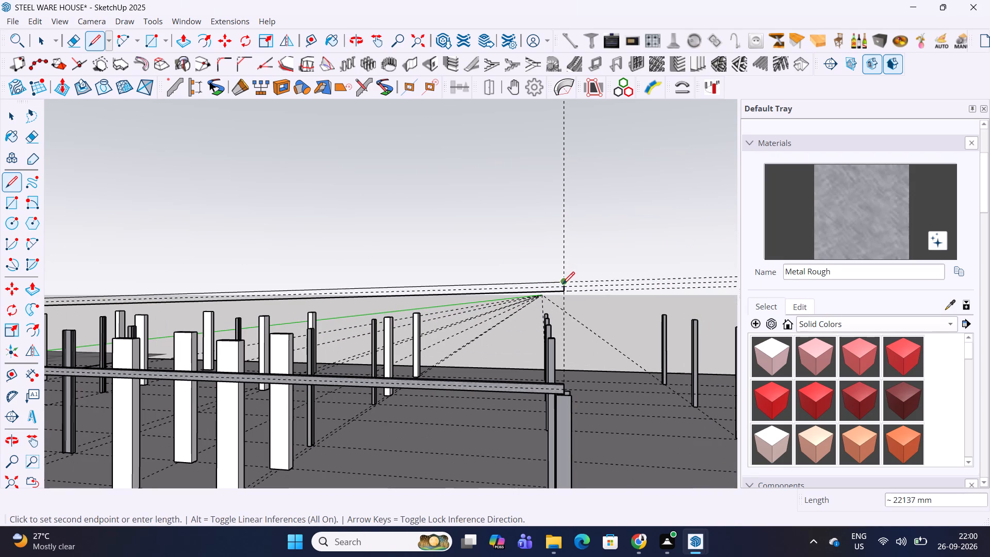
{"action": "left_click", "coordinate": [563, 284]}
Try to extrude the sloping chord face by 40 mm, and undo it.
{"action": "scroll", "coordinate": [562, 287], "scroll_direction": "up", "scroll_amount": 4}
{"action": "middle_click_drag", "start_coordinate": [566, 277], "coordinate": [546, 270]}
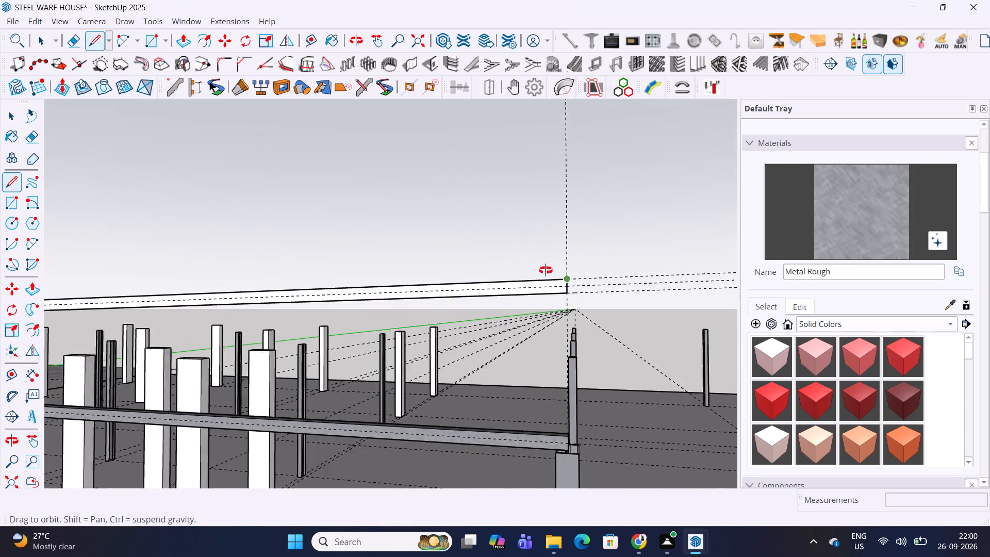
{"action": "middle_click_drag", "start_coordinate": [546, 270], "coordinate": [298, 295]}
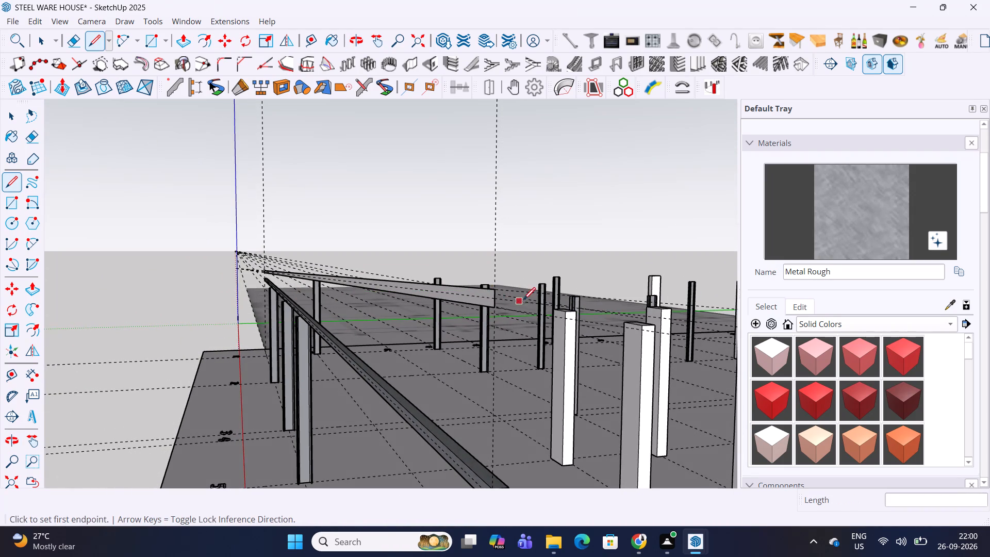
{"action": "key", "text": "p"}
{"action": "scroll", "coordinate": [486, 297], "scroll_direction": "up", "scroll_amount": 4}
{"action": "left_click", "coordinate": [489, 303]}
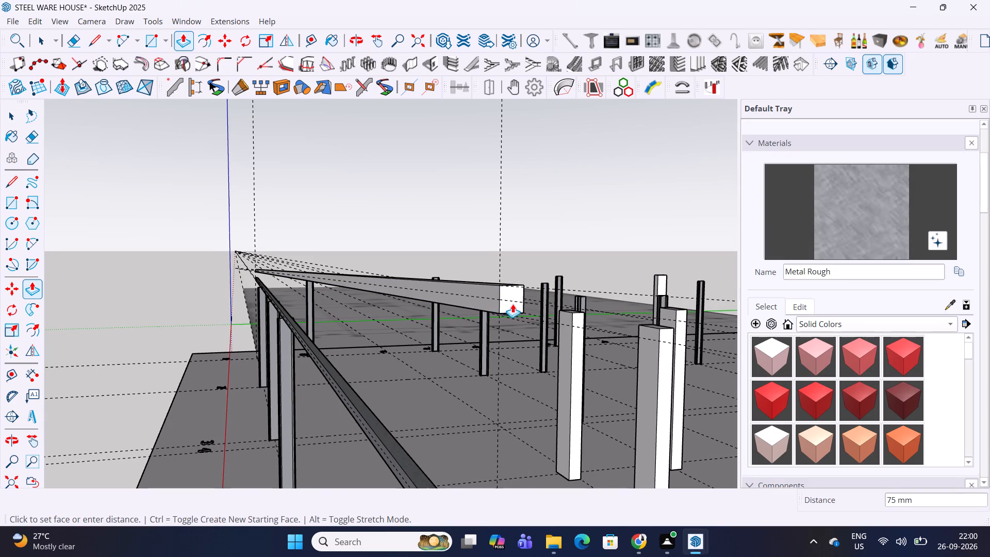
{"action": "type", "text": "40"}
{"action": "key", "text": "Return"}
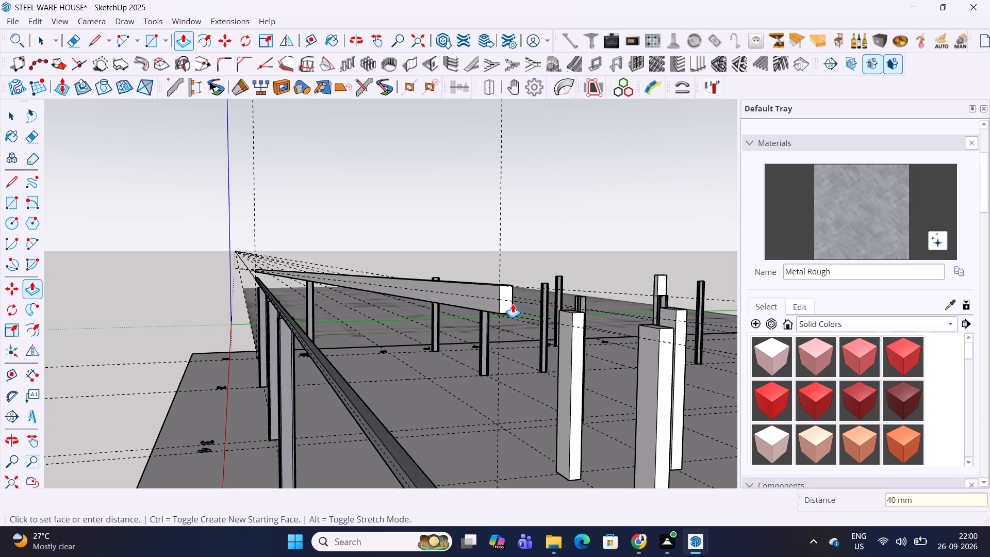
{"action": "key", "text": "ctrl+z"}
Extrude the sloping chord face by 80 mm.
{"action": "left_click", "coordinate": [492, 301]}
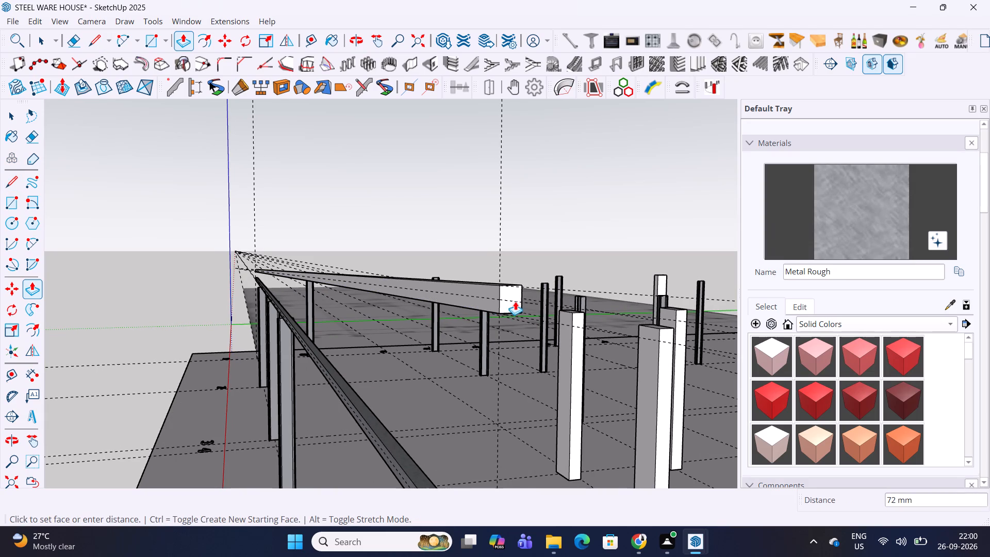
{"action": "type", "text": "80"}
{"action": "key", "text": "Return"}
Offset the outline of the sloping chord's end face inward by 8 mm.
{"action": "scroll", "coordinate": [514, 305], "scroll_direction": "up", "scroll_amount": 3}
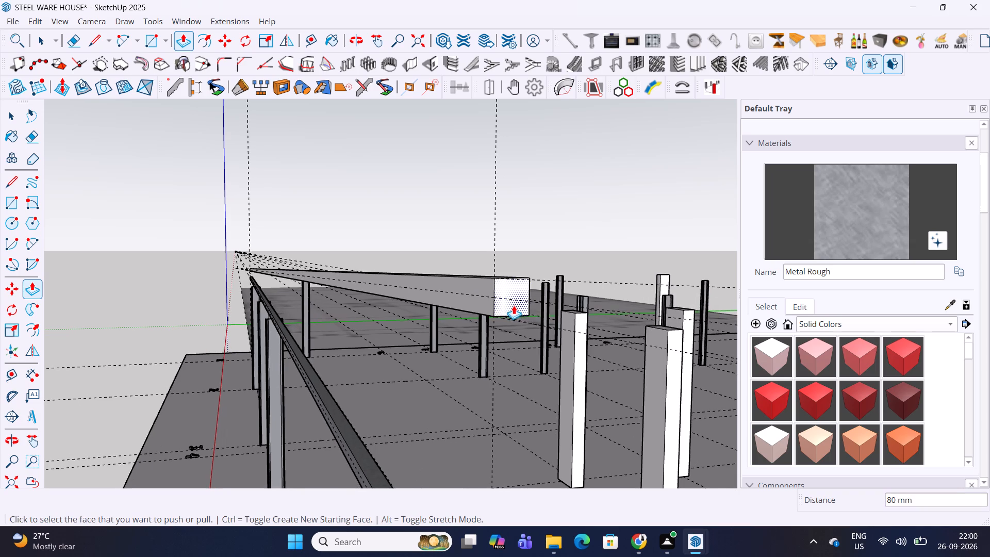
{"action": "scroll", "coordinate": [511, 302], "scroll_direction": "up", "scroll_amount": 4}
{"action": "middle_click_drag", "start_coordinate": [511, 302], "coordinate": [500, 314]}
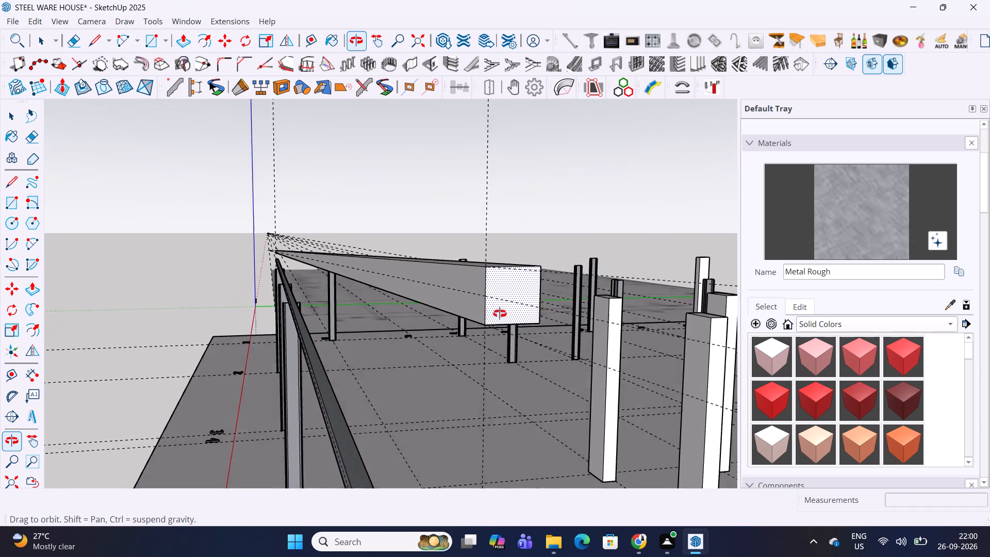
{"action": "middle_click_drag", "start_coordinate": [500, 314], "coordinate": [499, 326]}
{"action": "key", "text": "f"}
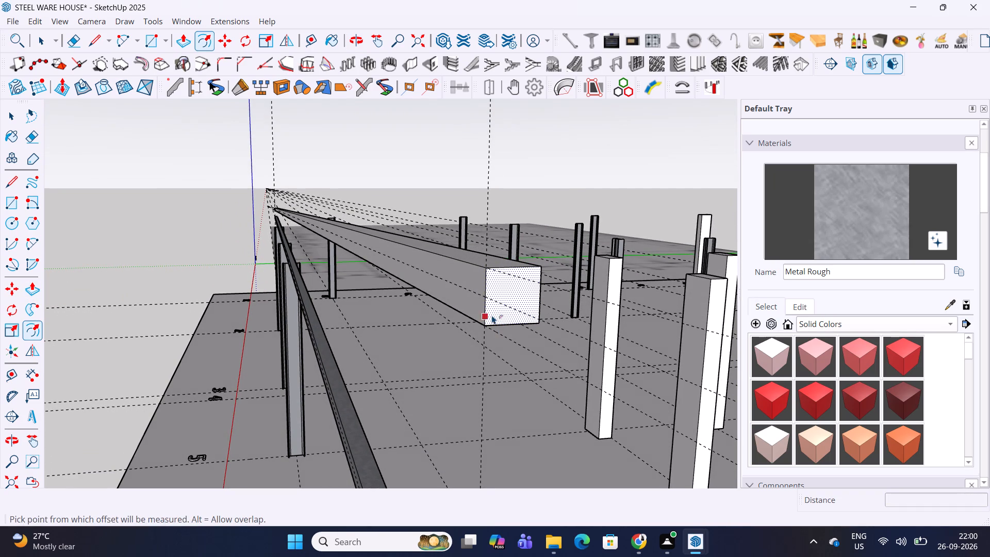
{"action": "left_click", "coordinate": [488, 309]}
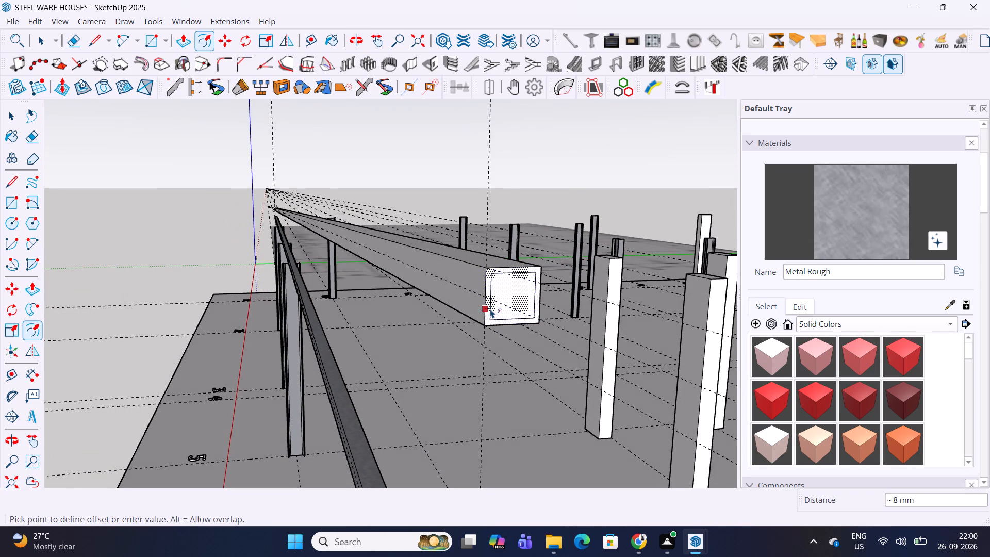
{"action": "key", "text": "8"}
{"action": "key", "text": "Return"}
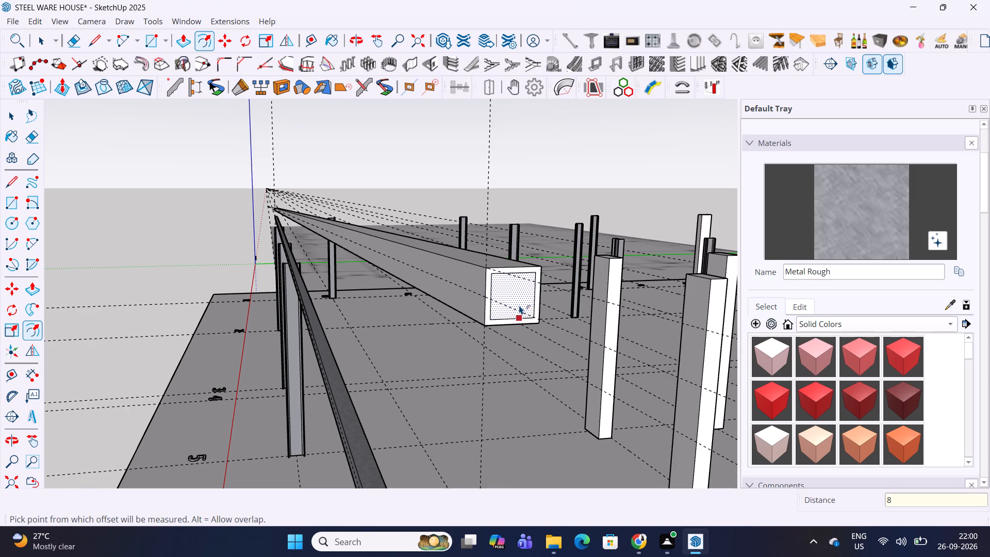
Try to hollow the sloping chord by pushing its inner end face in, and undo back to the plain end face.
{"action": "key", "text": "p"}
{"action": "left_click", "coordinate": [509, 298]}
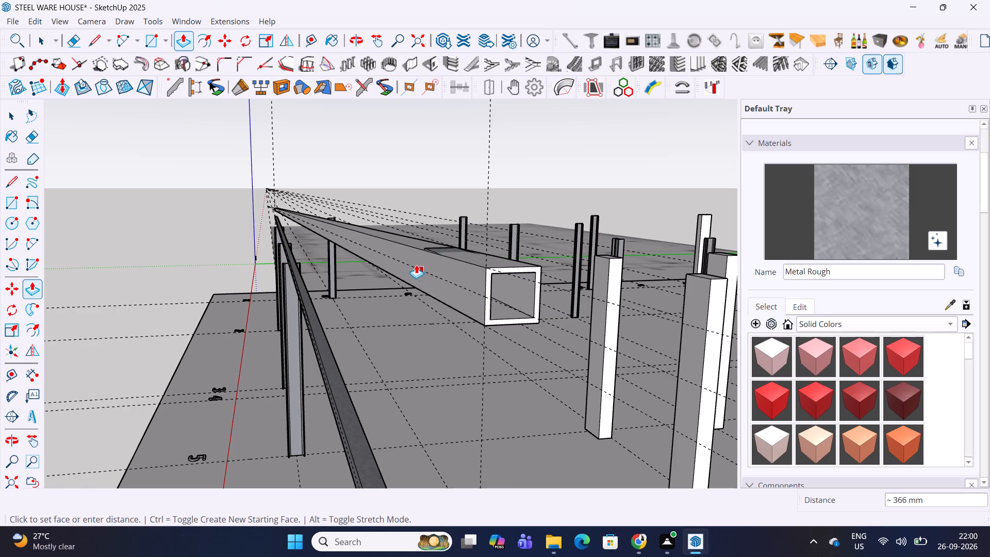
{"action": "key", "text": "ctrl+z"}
Select the whole sloping chord solid and make it a group.
{"action": "middle_click_drag", "start_coordinate": [453, 266], "coordinate": [511, 270]}
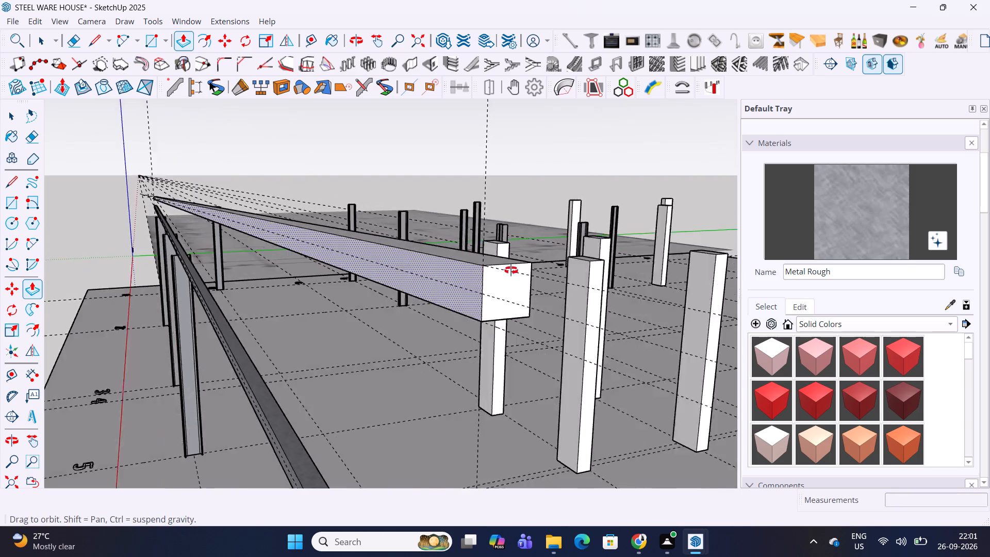
{"action": "middle_click_drag", "start_coordinate": [511, 270], "coordinate": [584, 270]}
{"action": "key", "text": "space"}
{"action": "triple_click", "coordinate": [406, 266]}
{"action": "left_click", "coordinate": [406, 266]}
{"action": "right_click", "coordinate": [406, 266]}
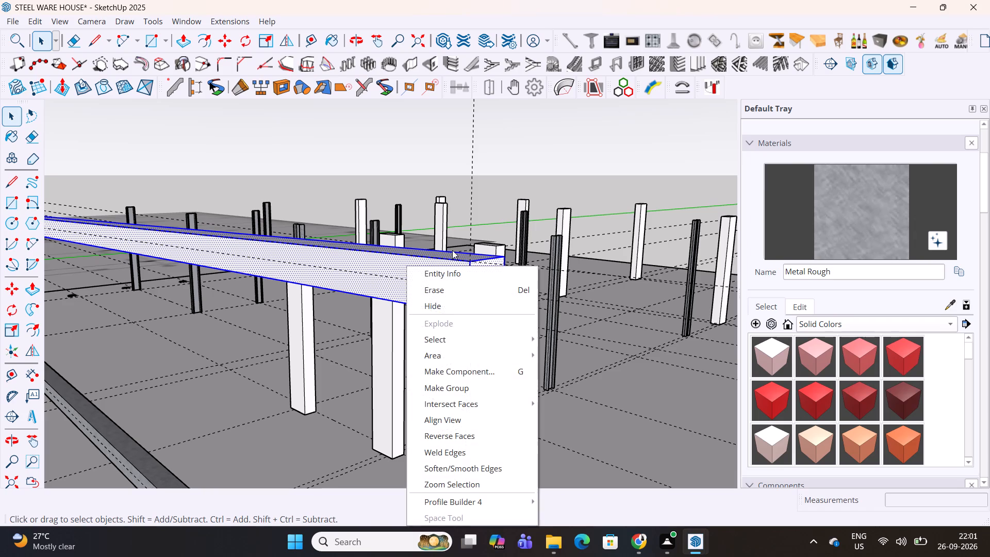
{"action": "left_click", "coordinate": [453, 386]}
{"action": "left_click", "coordinate": [523, 162]}
Paint the sloping top chord group with the Metal Rough material.
{"action": "scroll", "coordinate": [523, 166], "scroll_direction": "down", "scroll_amount": 2}
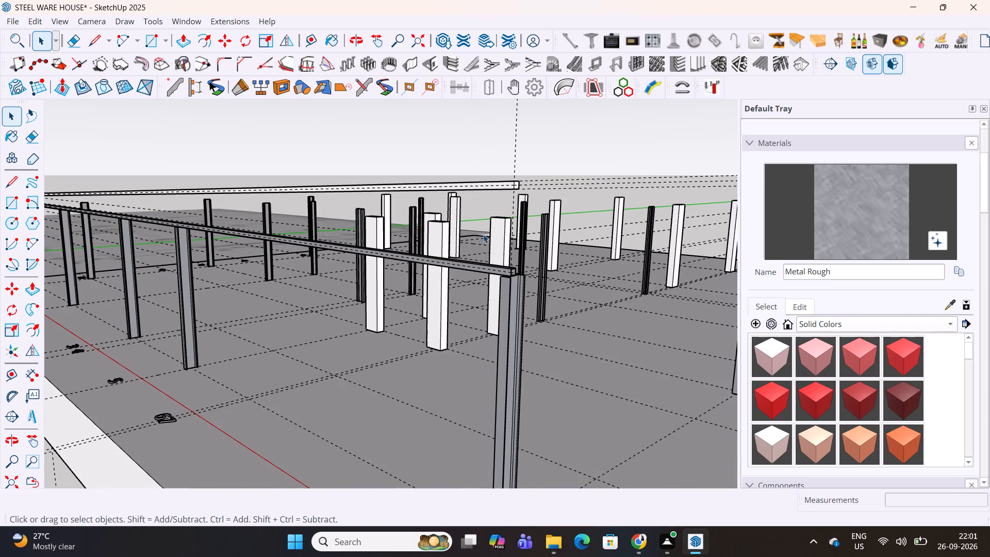
{"action": "left_click", "coordinate": [501, 182]}
{"action": "scroll", "coordinate": [501, 182], "scroll_direction": "up", "scroll_amount": 8}
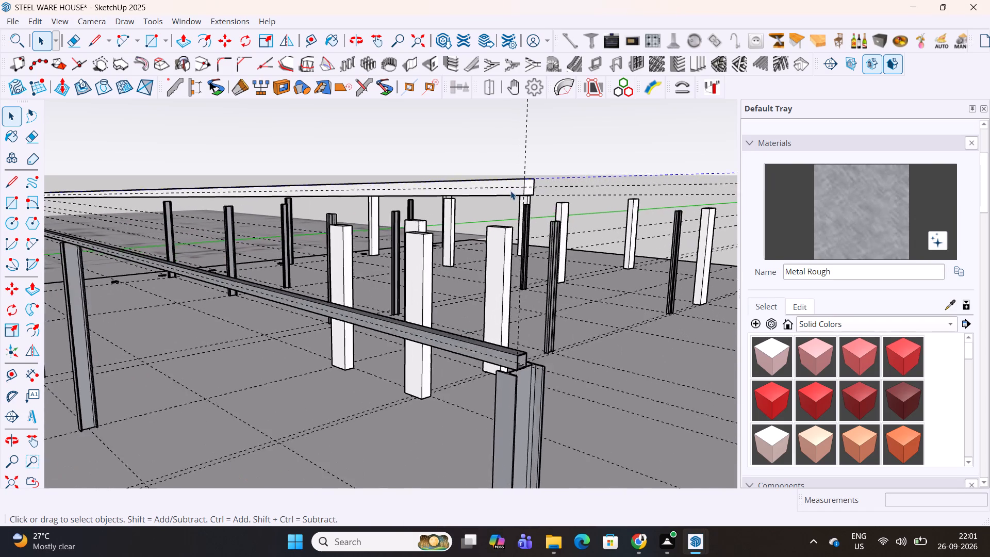
{"action": "scroll", "coordinate": [510, 191], "scroll_direction": "up", "scroll_amount": 1}
{"action": "left_click", "coordinate": [510, 191]}
{"action": "middle_click_drag", "start_coordinate": [510, 191], "coordinate": [615, 191]}
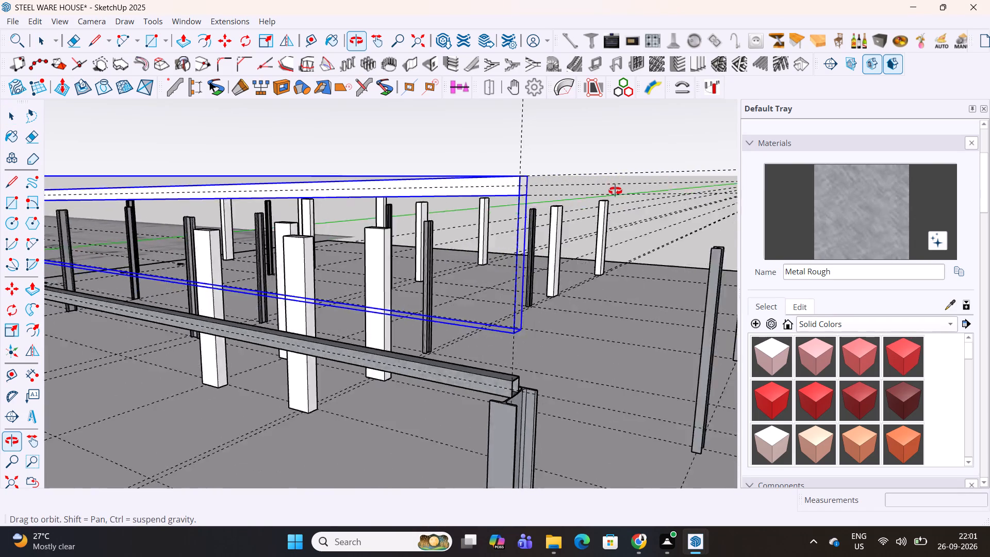
{"action": "middle_click_drag", "start_coordinate": [615, 191], "coordinate": [716, 190]}
{"action": "left_click", "coordinate": [633, 194]}
{"action": "scroll", "coordinate": [470, 209], "scroll_direction": "down", "scroll_amount": 1}
{"action": "left_click", "coordinate": [821, 206]}
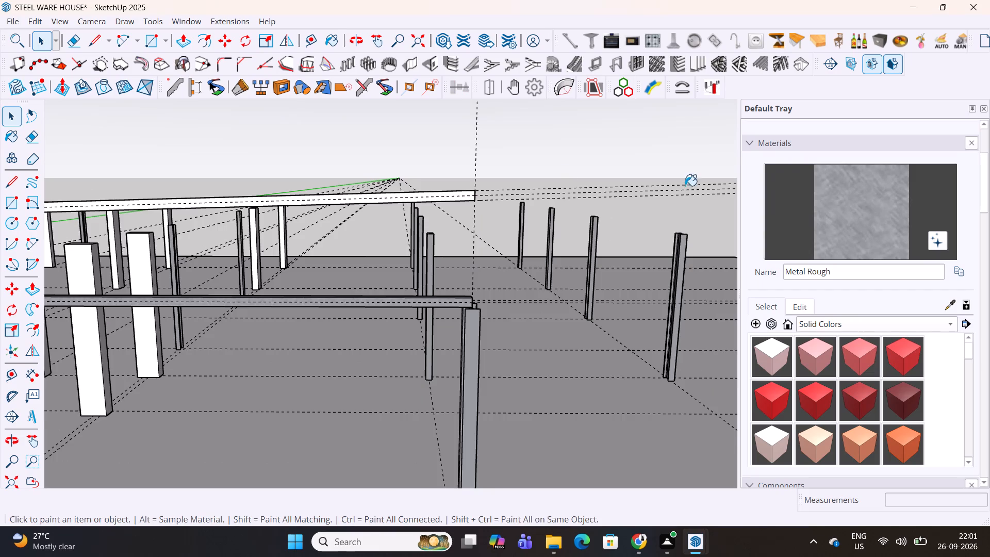
{"action": "scroll", "coordinate": [457, 186], "scroll_direction": "up", "scroll_amount": 3}
{"action": "scroll", "coordinate": [459, 205], "scroll_direction": "down", "scroll_amount": 1}
{"action": "left_click", "coordinate": [478, 284]}
{"action": "scroll", "coordinate": [502, 175], "scroll_direction": "down", "scroll_amount": 6}
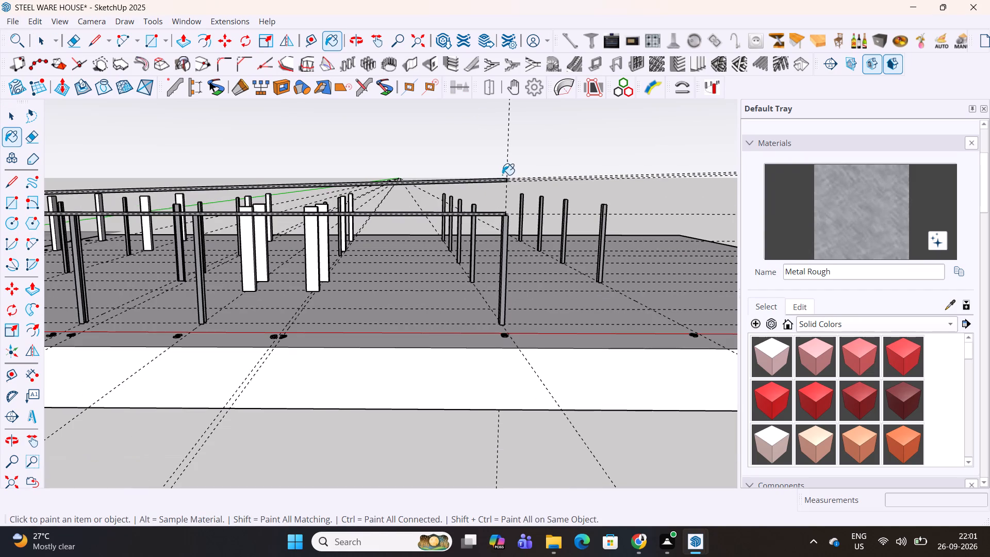
Delete the three sloping guides along the top chord and the horizontal guide along the lower beam.
{"action": "key", "text": "space"}
{"action": "left_click", "coordinate": [562, 140]}
{"action": "middle_click_drag", "start_coordinate": [423, 161], "coordinate": [846, 218]}
{"action": "middle_click_drag", "start_coordinate": [422, 218], "coordinate": [564, 167], "text": "shift"}
{"action": "left_click_drag", "start_coordinate": [306, 119], "coordinate": [292, 173]}
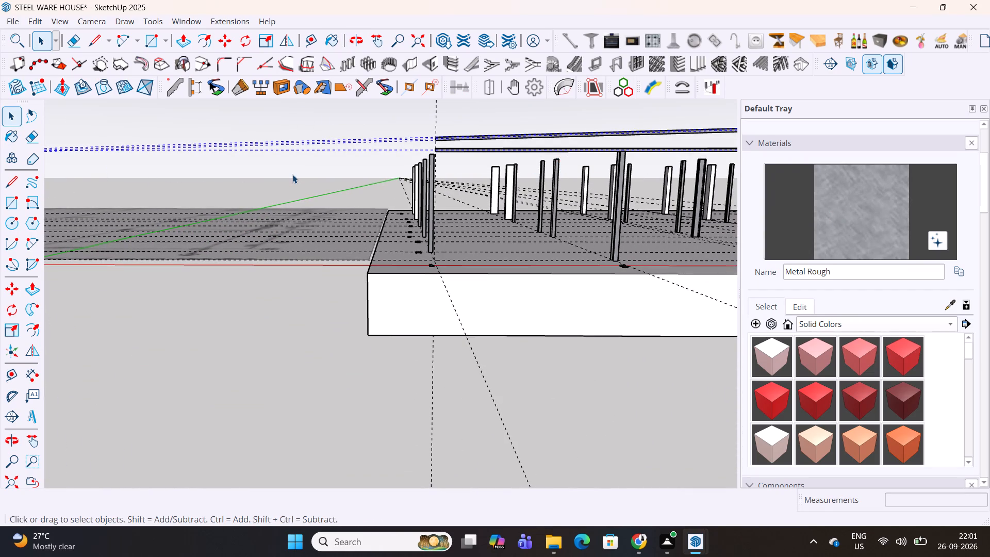
{"action": "key", "text": "Delete"}
Switch to the framing PDF and examine the B1 verticals in the sections along grids D and H.
{"action": "middle_click_drag", "start_coordinate": [563, 162], "coordinate": [524, 174]}
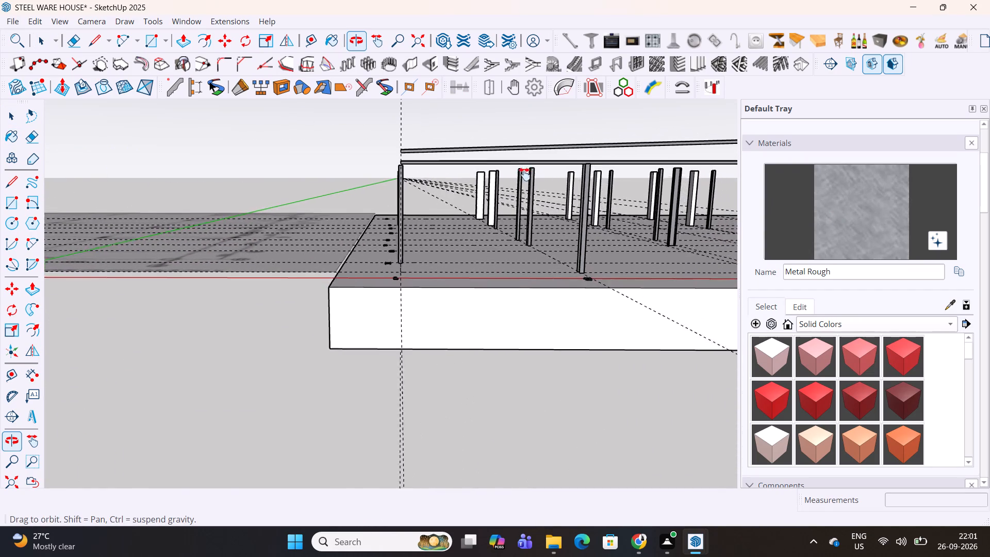
{"action": "middle_click_drag", "start_coordinate": [524, 174], "coordinate": [10, 188]}
{"action": "middle_click", "coordinate": [431, 195], "text": "shift"}
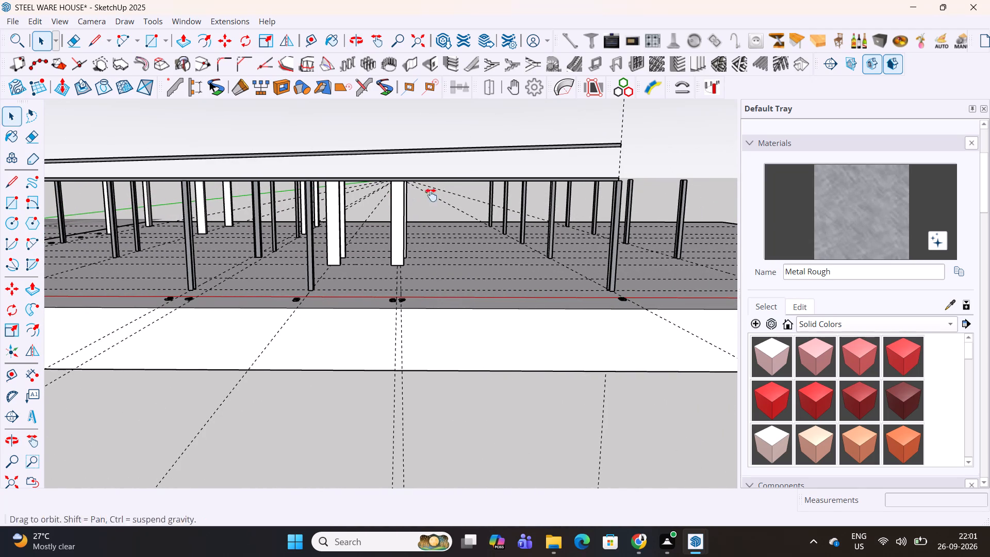
{"action": "left_click", "coordinate": [636, 538]}
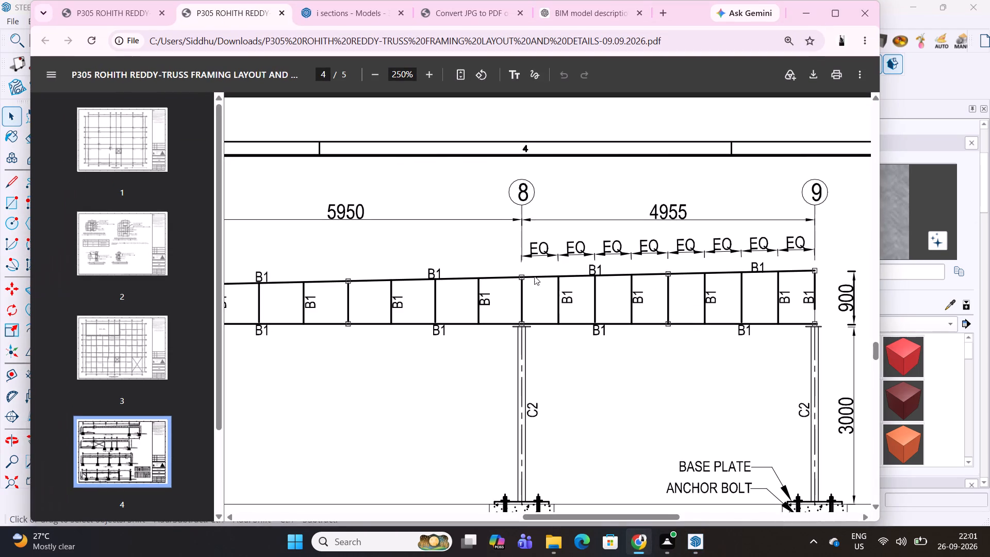
{"action": "triple_click", "coordinate": [371, 76]}
{"action": "triple_click", "coordinate": [371, 76]}
{"action": "left_click", "coordinate": [371, 76]}
{"action": "middle_click_drag", "start_coordinate": [367, 208], "coordinate": [370, 210]}
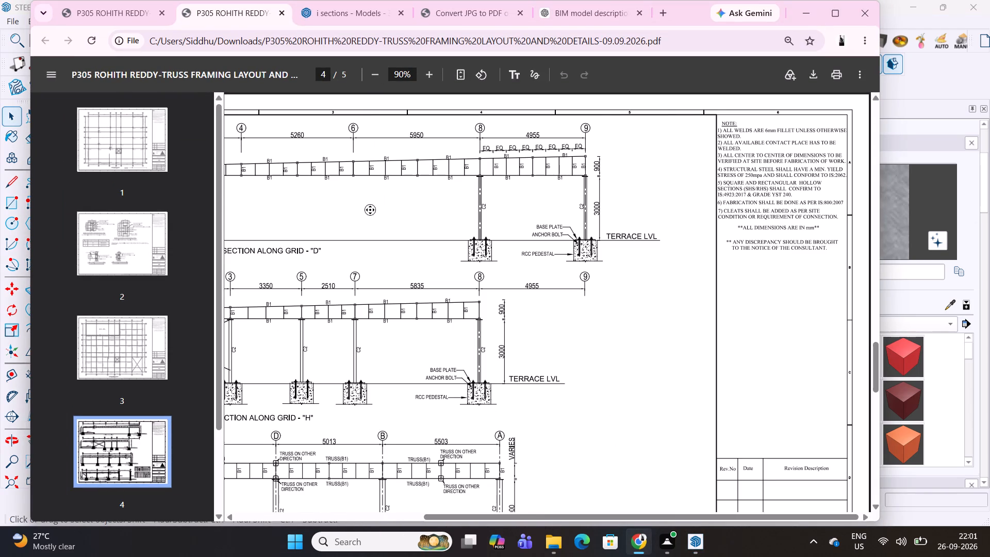
{"action": "middle_click_drag", "start_coordinate": [370, 210], "coordinate": [437, 210]}
{"action": "left_click", "coordinate": [246, 232]}
{"action": "middle_click_drag", "start_coordinate": [244, 231], "coordinate": [221, 225]}
{"action": "middle_click_drag", "start_coordinate": [223, 221], "coordinate": [217, 220]}
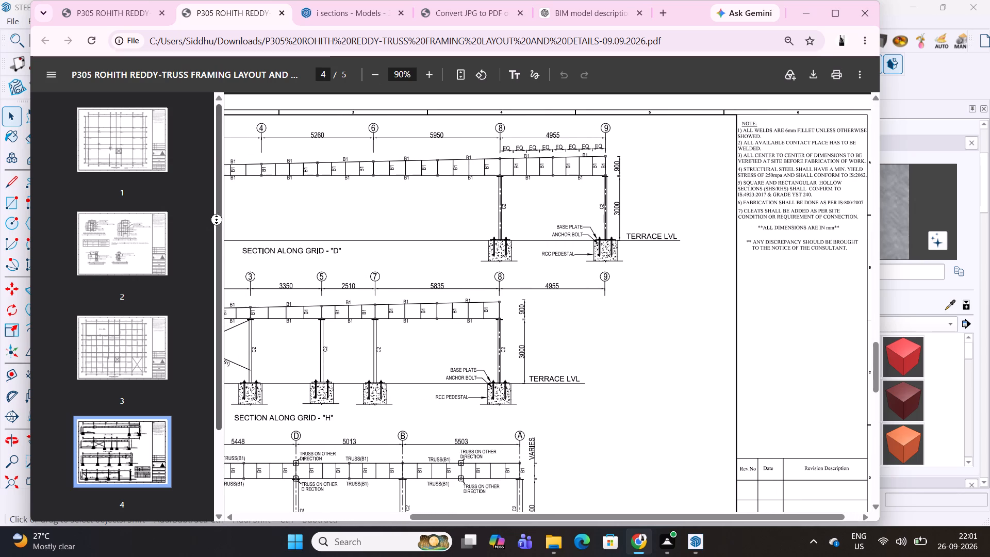
{"action": "middle_click_drag", "start_coordinate": [217, 220], "coordinate": [222, 189]}
{"action": "middle_click_drag", "start_coordinate": [222, 189], "coordinate": [253, 226]}
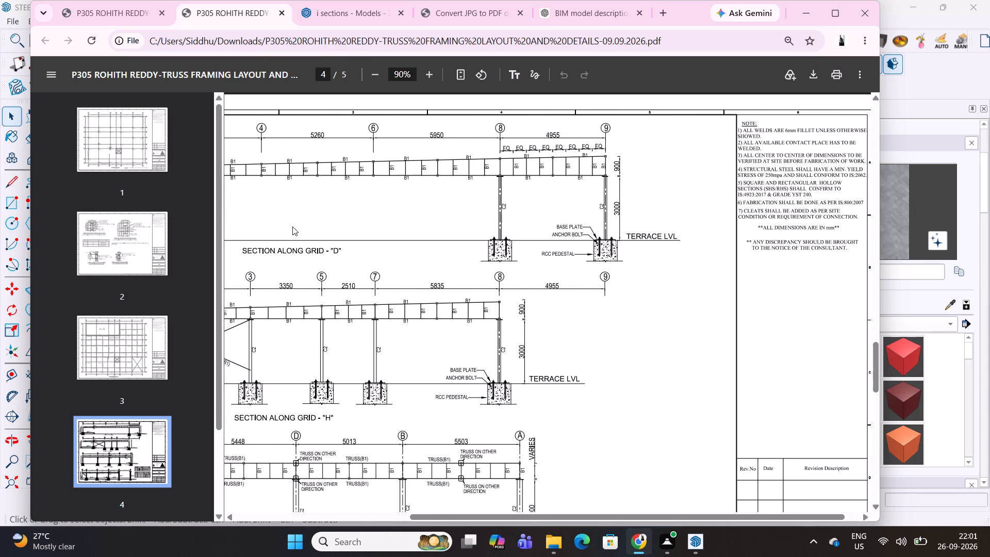
{"action": "scroll", "coordinate": [335, 226], "scroll_direction": "down", "scroll_amount": 7}
{"action": "left_click_drag", "start_coordinate": [483, 517], "coordinate": [388, 503]}
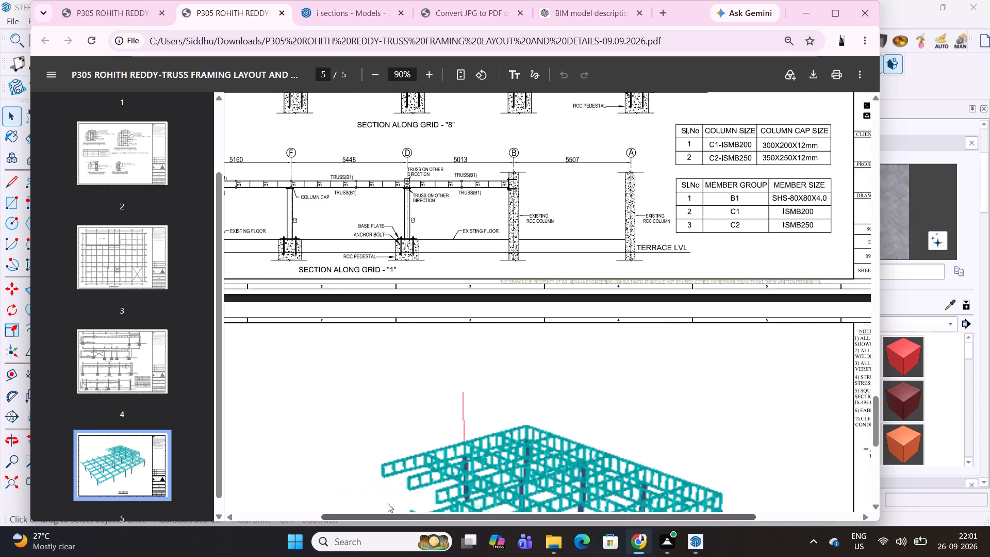
{"action": "left_click_drag", "start_coordinate": [388, 503], "coordinate": [275, 484]}
{"action": "scroll", "coordinate": [383, 247], "scroll_direction": "up", "scroll_amount": 4}
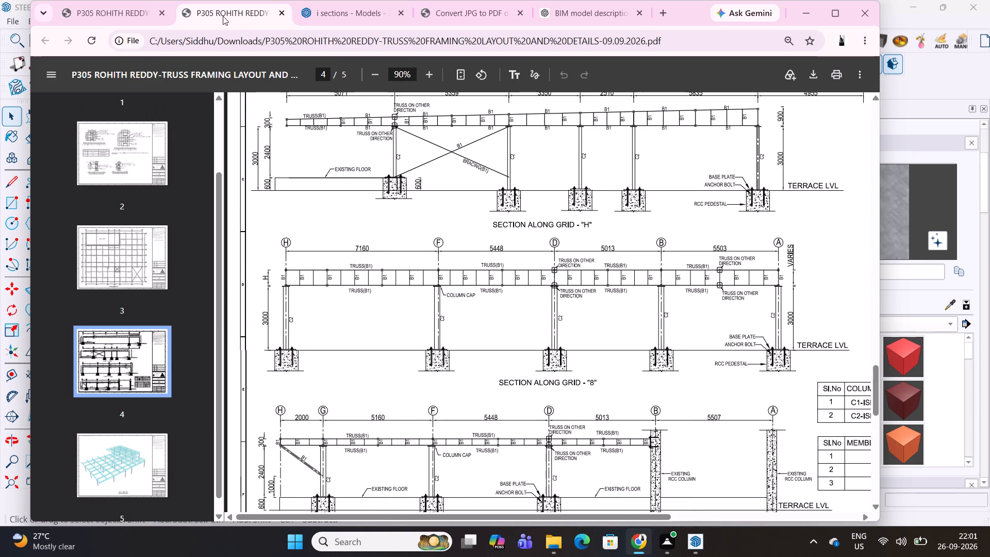
{"action": "scroll", "coordinate": [378, 208], "scroll_direction": "up", "scroll_amount": 3}
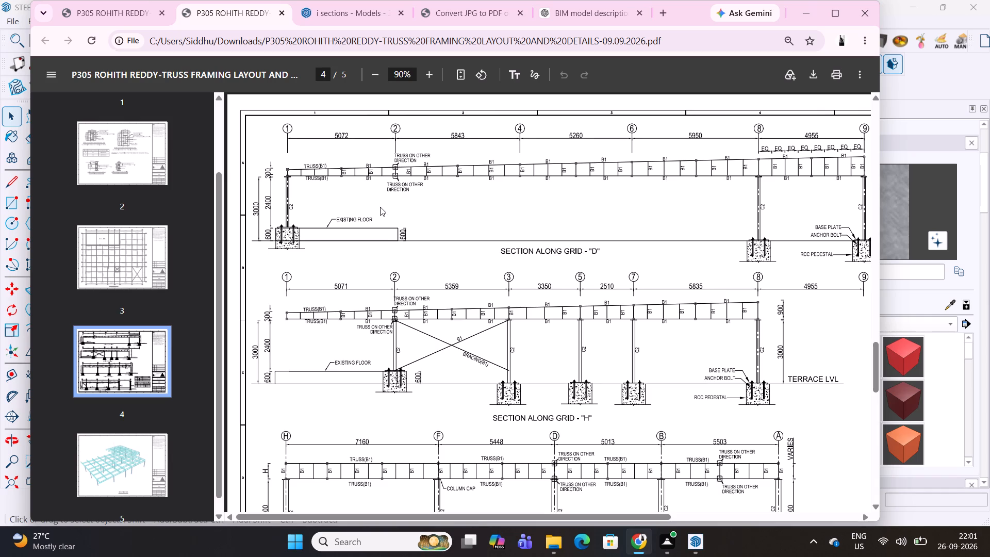
{"action": "key", "text": "ctrl+s"}
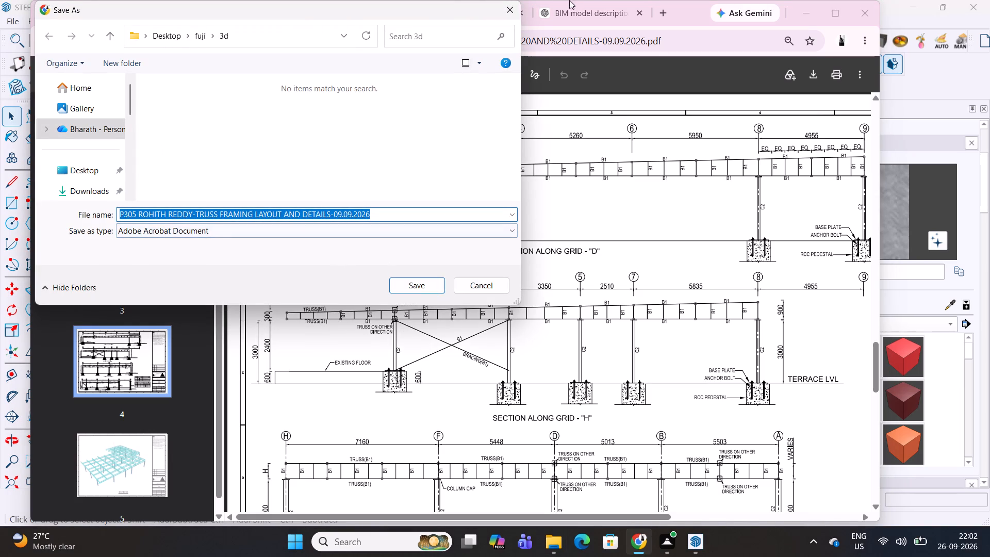
{"action": "left_click", "coordinate": [507, 6]}
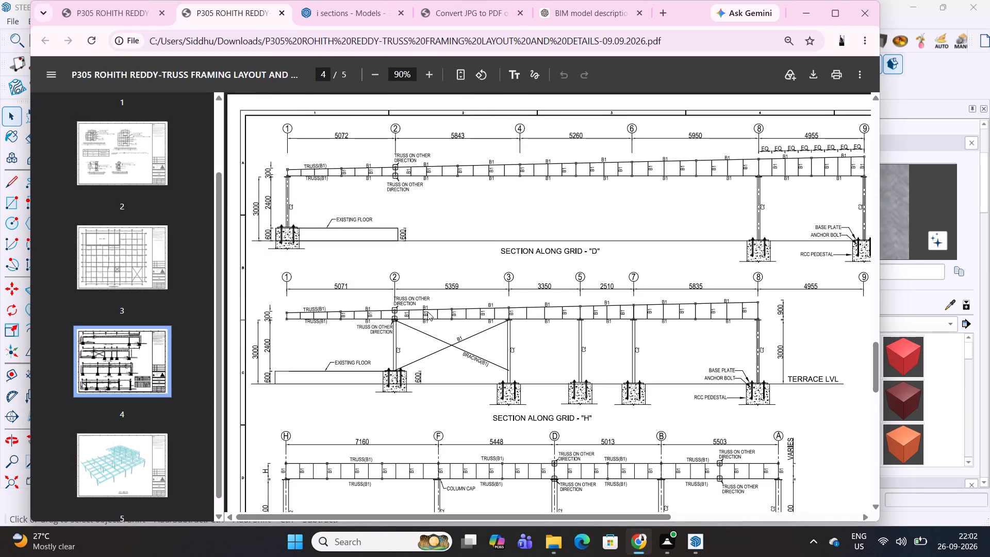
Check the sections along grids 8 and 1 and the truss framing layout, and return to the SketchUp model.
{"action": "scroll", "coordinate": [427, 312], "scroll_direction": "down", "scroll_amount": 4}
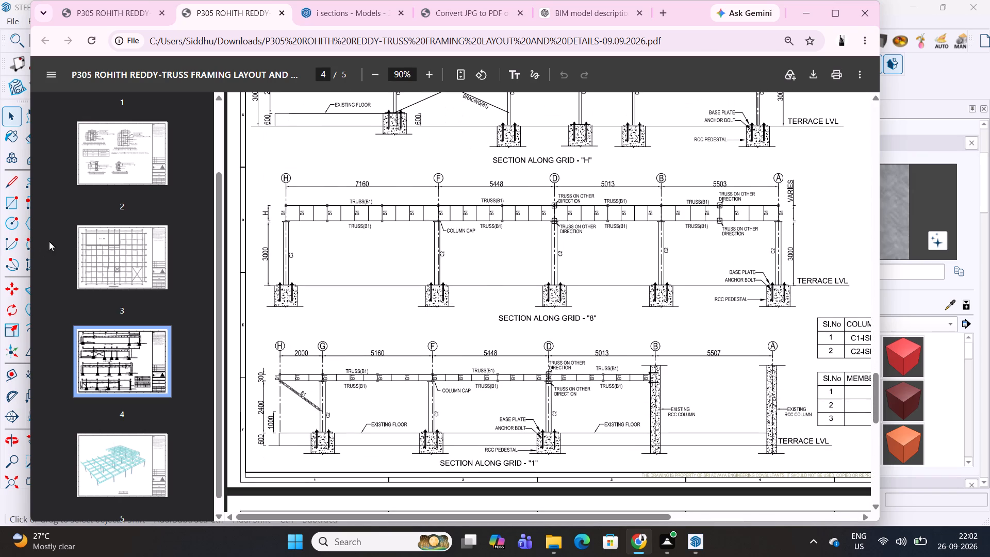
{"action": "left_click", "coordinate": [115, 261]}
{"action": "scroll", "coordinate": [535, 321], "scroll_direction": "down", "scroll_amount": 6}
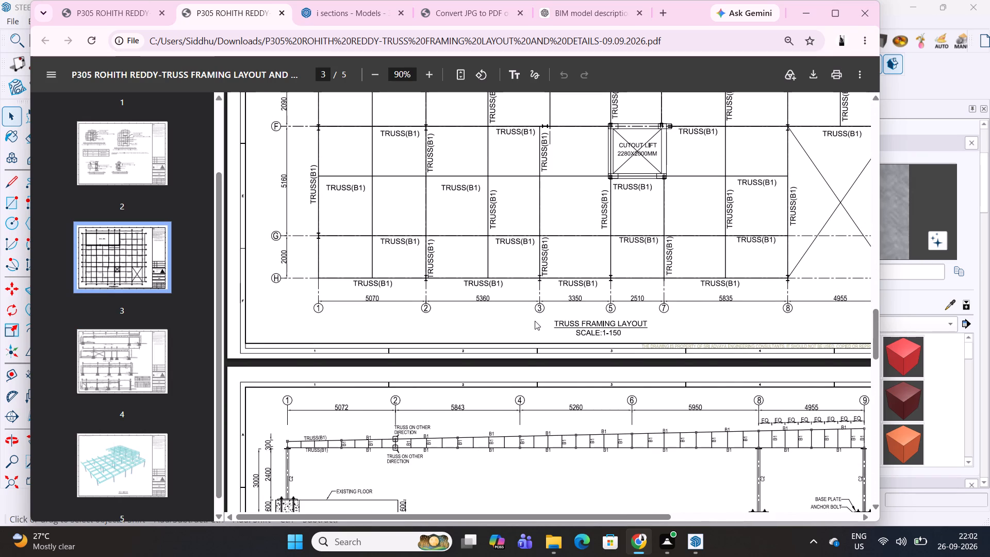
{"action": "left_click", "coordinate": [143, 351]}
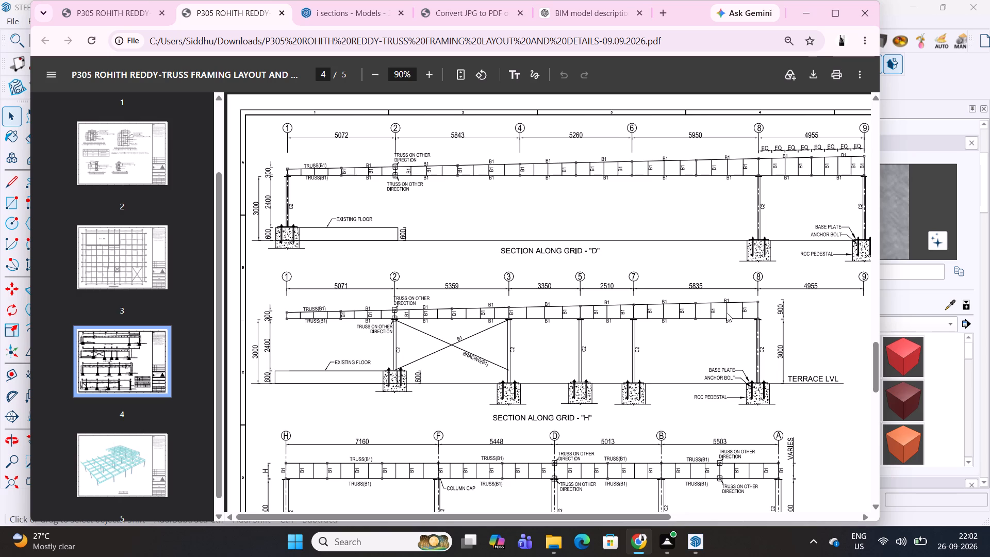
{"action": "left_click", "coordinate": [809, 15]}
Draw an 80 x 80 mm rectangle on top of the lower beam at its end corner, below the sloping chord's high end.
{"action": "middle_click_drag", "start_coordinate": [576, 216], "coordinate": [565, 291]}
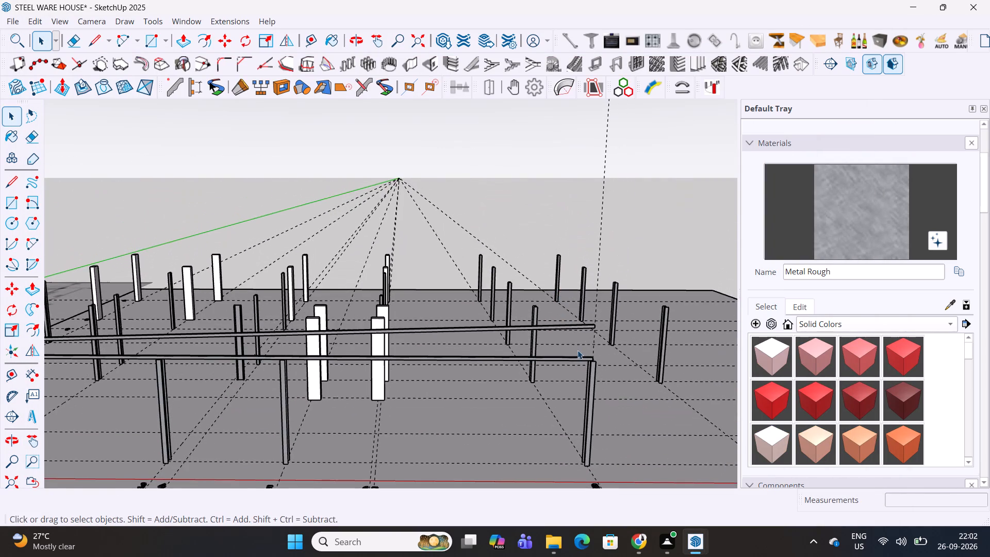
{"action": "scroll", "coordinate": [584, 362], "scroll_direction": "up", "scroll_amount": 9}
{"action": "middle_click_drag", "start_coordinate": [595, 349], "coordinate": [444, 340]}
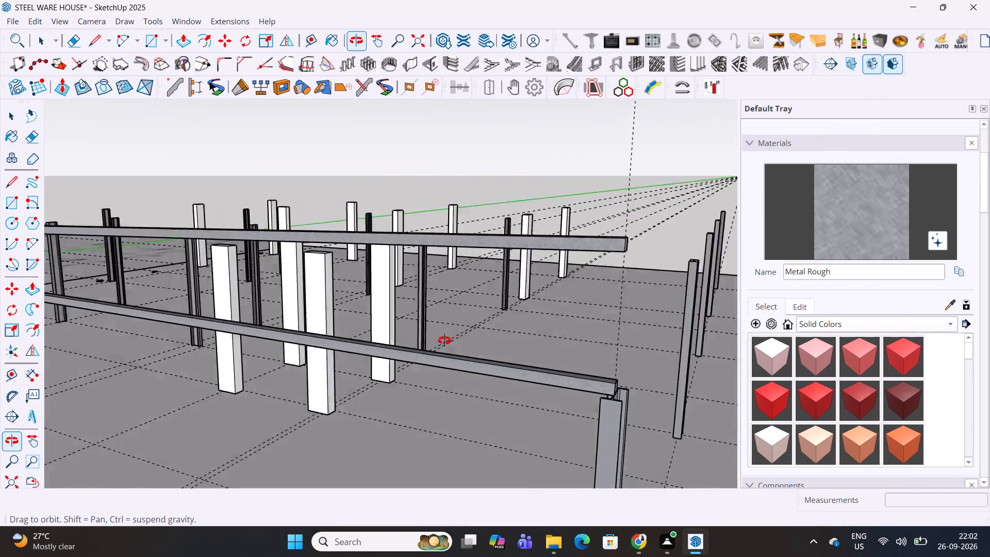
{"action": "middle_click_drag", "start_coordinate": [444, 340], "coordinate": [541, 449]}
{"action": "scroll", "coordinate": [605, 372], "scroll_direction": "up", "scroll_amount": 5}
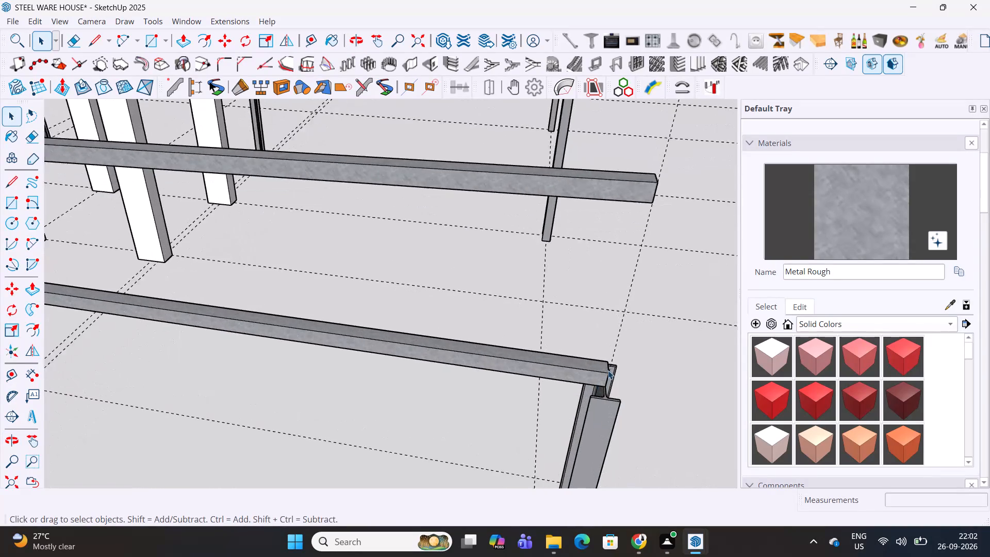
{"action": "scroll", "coordinate": [608, 370], "scroll_direction": "up", "scroll_amount": 3}
{"action": "key", "text": "r"}
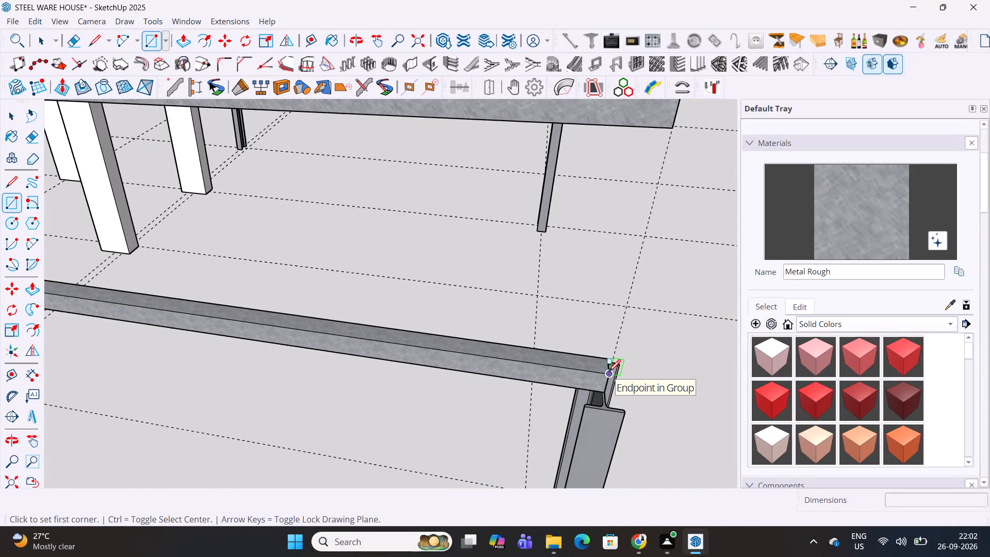
{"action": "scroll", "coordinate": [608, 373], "scroll_direction": "up", "scroll_amount": 6}
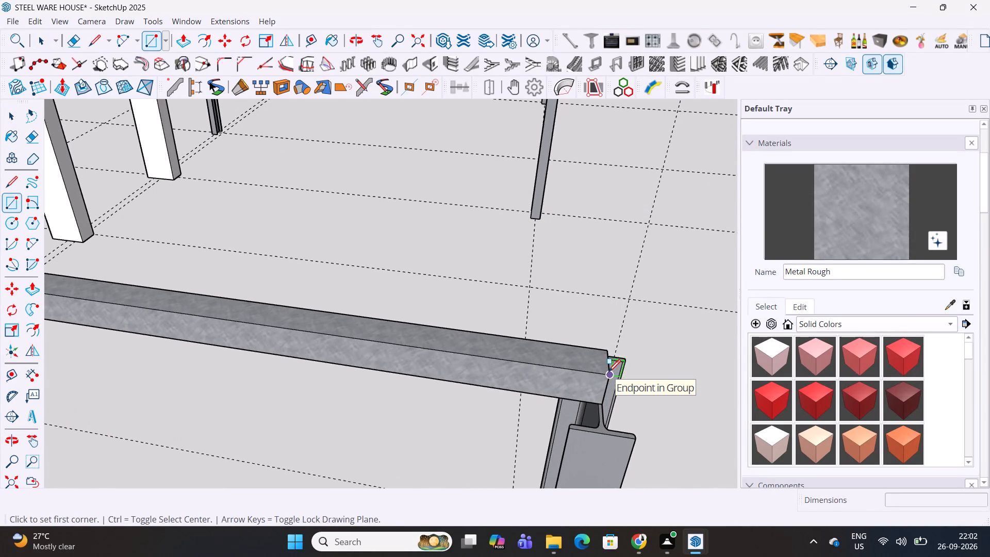
{"action": "left_click", "coordinate": [608, 373]}
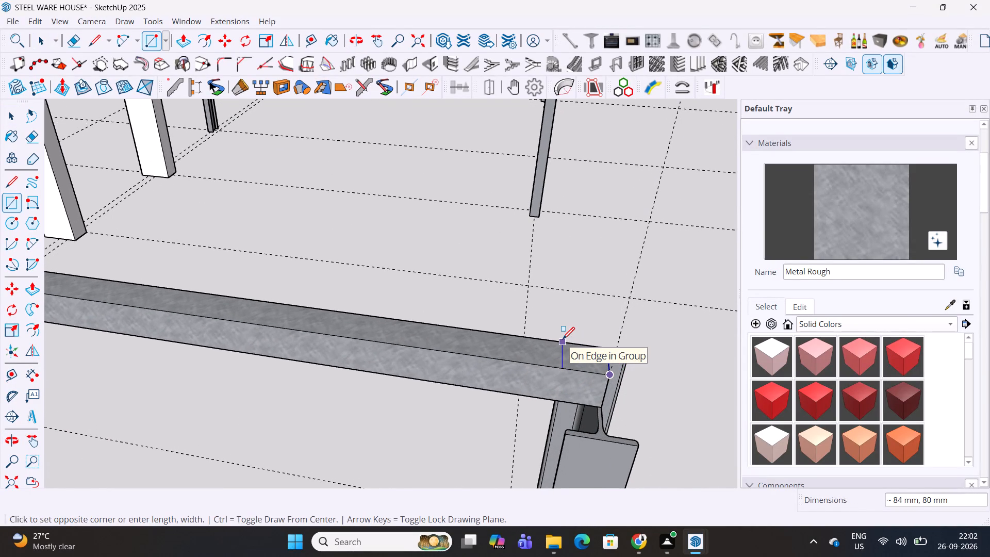
{"action": "type", "text": "80"}
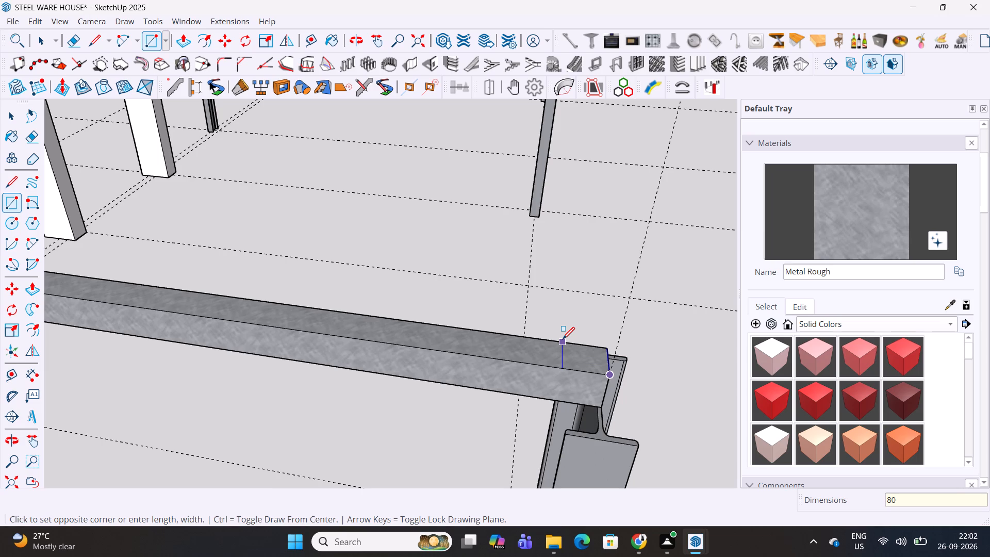
{"action": "type", "text": ",80"}
{"action": "key", "text": "Return"}
Offset the square 4 mm inward and delete its inner face, leaving a hollow SHS profile.
{"action": "scroll", "coordinate": [582, 359], "scroll_direction": "up", "scroll_amount": 3}
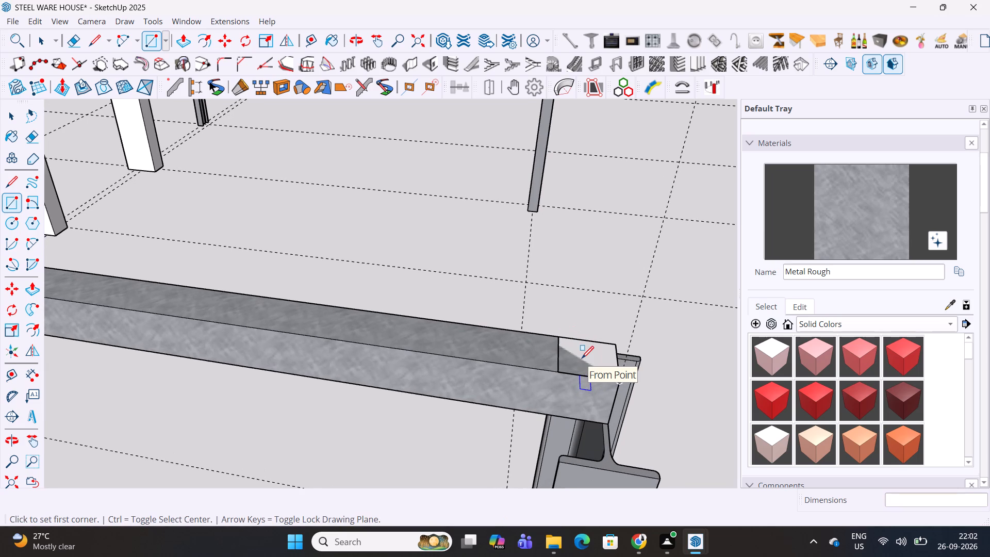
{"action": "key", "text": "f"}
{"action": "left_click", "coordinate": [560, 351]}
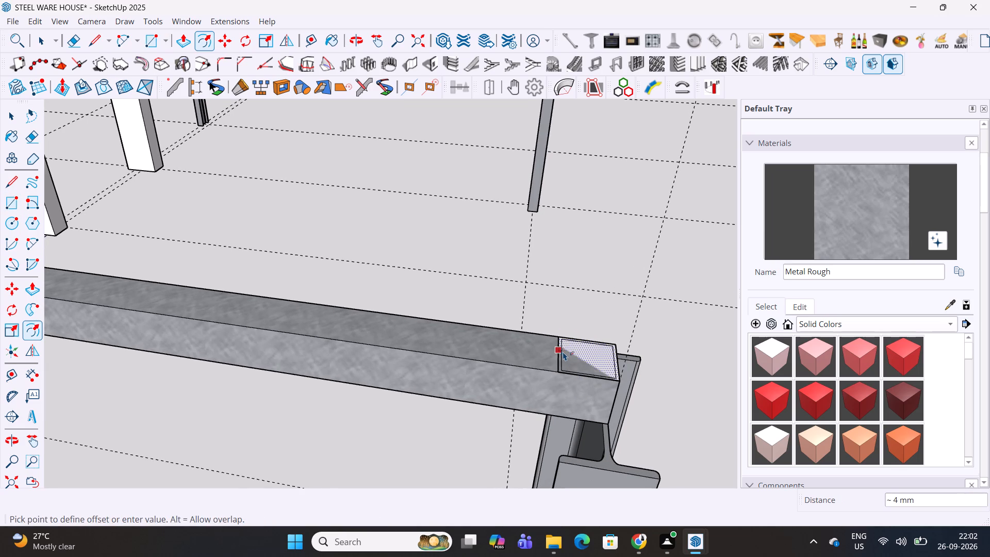
{"action": "key", "text": "4"}
{"action": "key", "text": "Return"}
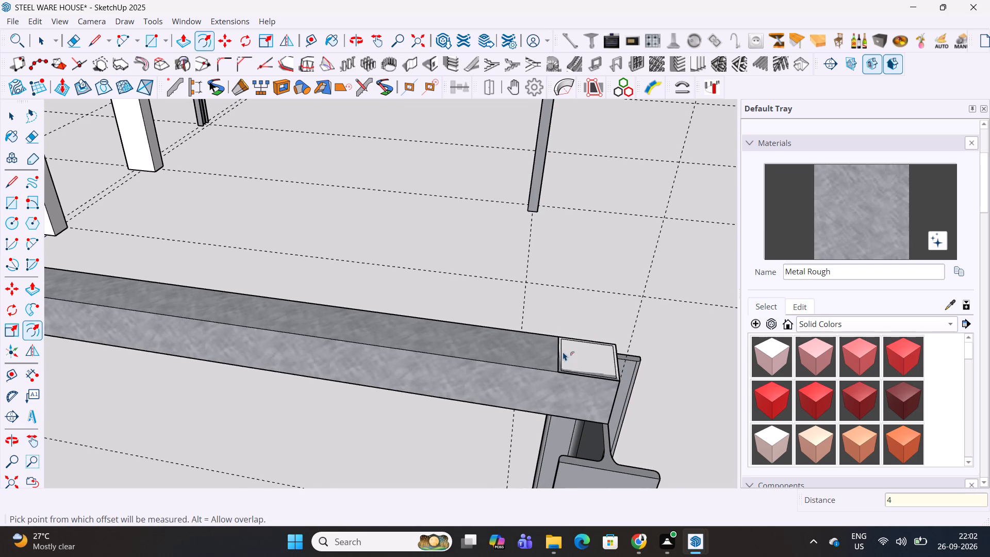
{"action": "key", "text": "space"}
{"action": "left_click", "coordinate": [578, 355]}
{"action": "key", "text": "Delete"}
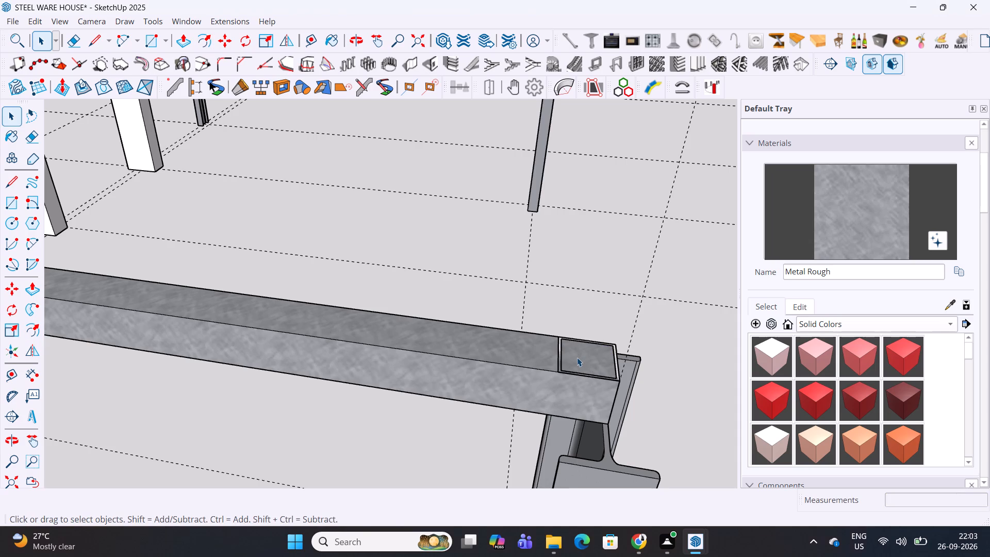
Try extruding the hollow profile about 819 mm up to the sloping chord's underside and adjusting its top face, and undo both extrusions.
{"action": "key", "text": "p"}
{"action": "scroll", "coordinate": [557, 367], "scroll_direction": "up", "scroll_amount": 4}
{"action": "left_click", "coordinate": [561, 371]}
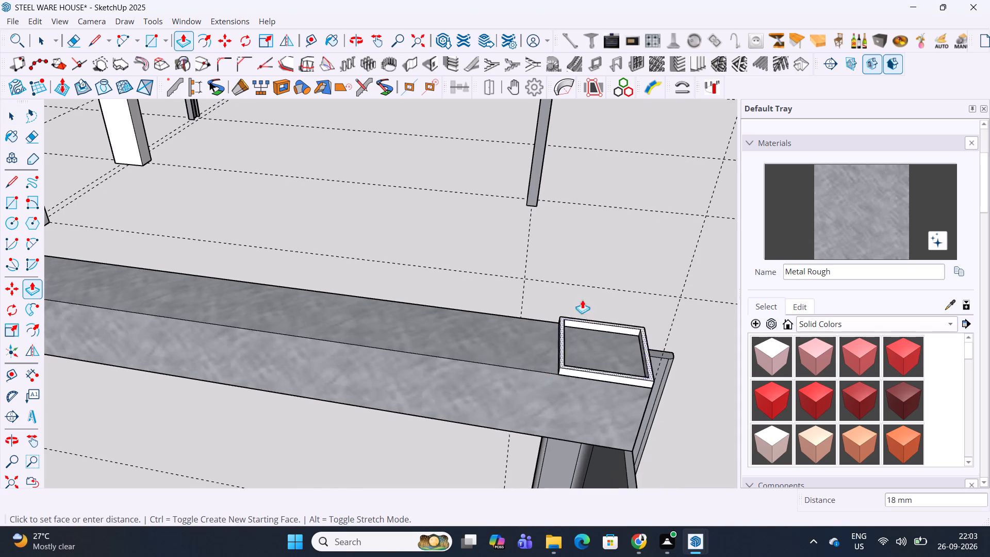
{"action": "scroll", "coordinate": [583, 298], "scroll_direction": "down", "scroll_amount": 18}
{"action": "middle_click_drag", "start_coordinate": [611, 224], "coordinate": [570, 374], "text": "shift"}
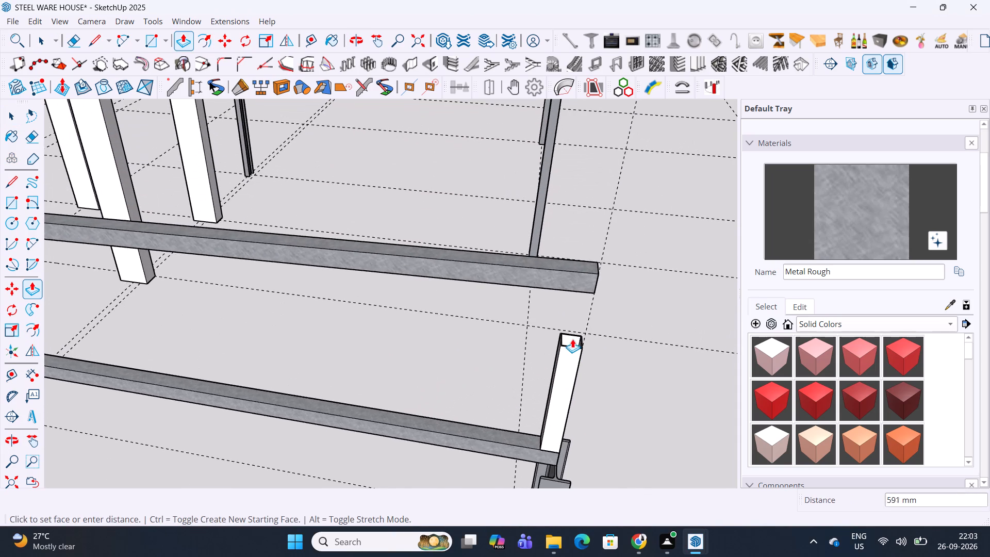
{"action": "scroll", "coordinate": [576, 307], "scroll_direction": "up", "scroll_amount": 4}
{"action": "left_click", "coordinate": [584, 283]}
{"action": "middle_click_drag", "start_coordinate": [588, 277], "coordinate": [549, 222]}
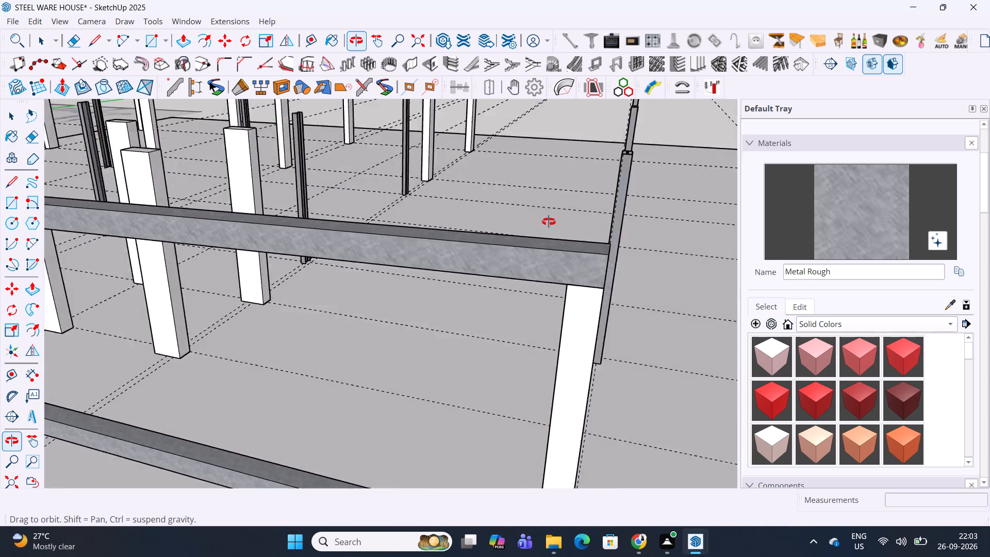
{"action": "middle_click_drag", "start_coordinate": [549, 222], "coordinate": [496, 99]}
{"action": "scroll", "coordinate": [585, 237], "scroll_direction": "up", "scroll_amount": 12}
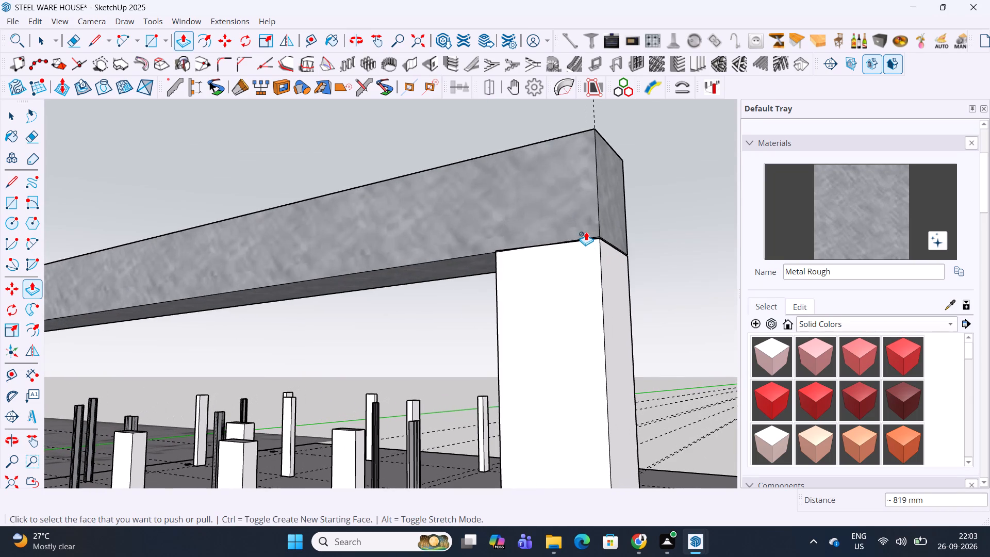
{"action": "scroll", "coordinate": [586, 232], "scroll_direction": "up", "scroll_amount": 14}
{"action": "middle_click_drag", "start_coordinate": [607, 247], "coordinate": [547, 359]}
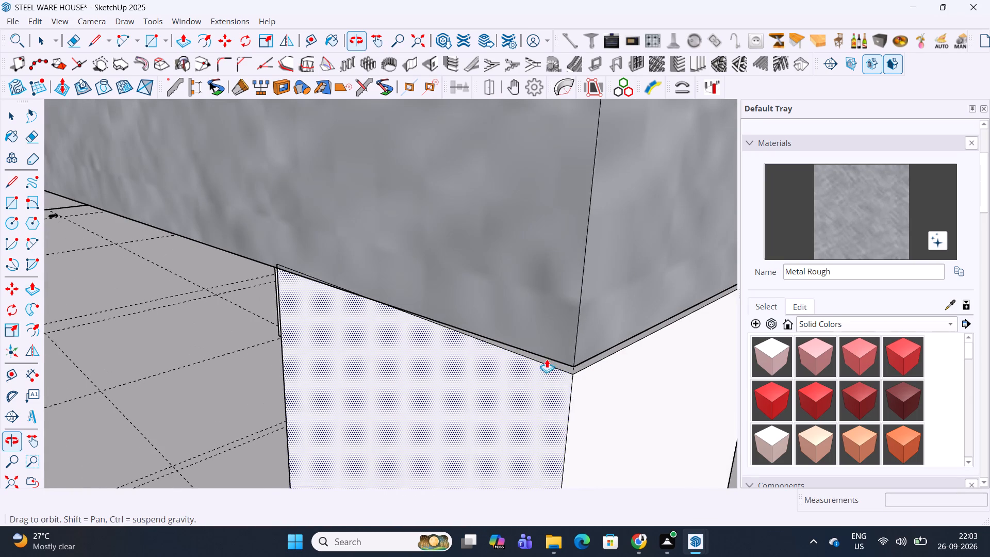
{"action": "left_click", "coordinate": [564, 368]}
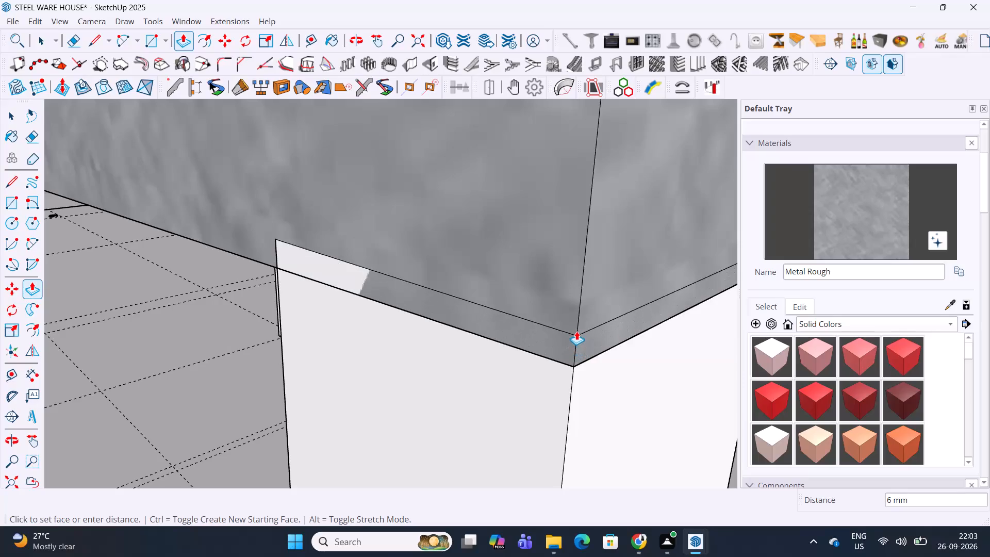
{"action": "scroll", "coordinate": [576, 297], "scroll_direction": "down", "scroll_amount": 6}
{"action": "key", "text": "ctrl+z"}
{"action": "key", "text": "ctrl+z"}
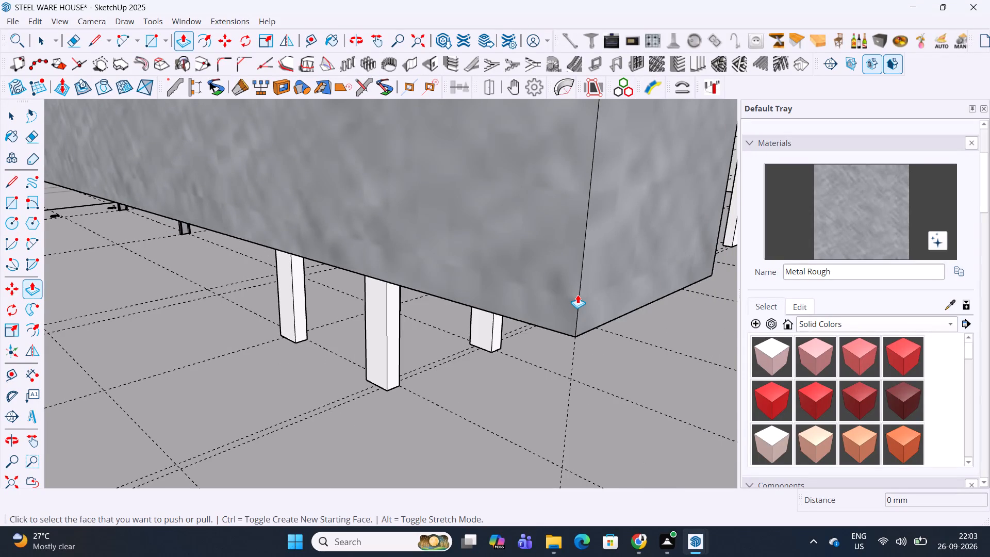
Undo the inner-face deletion and the inward offset of the 80 x 80 mm square on the lower beam.
{"action": "scroll", "coordinate": [565, 240], "scroll_direction": "down", "scroll_amount": 13}
{"action": "scroll", "coordinate": [562, 225], "scroll_direction": "down", "scroll_amount": 1, "text": "ctrl"}
{"action": "key", "text": "ctrl+z"}
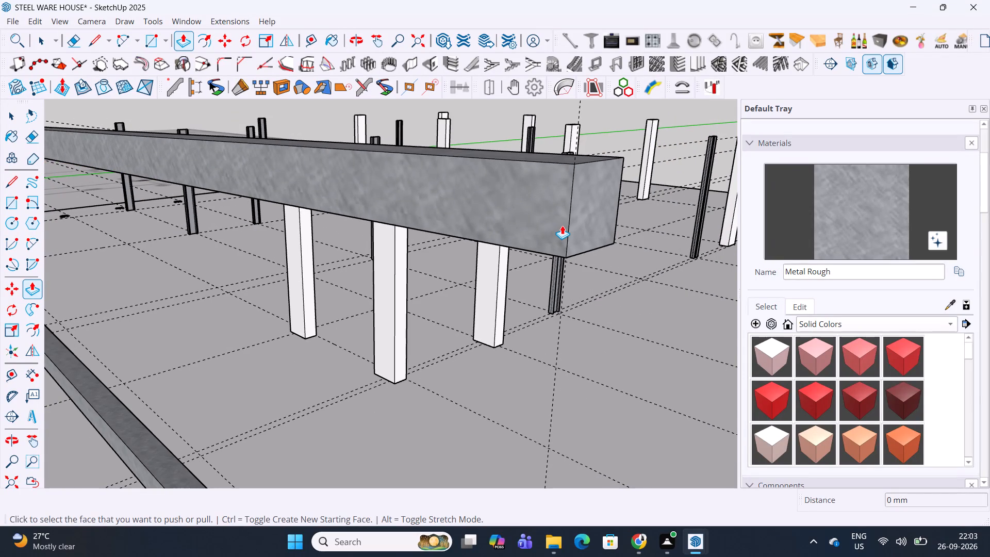
{"action": "scroll", "coordinate": [562, 225], "scroll_direction": "down", "scroll_amount": 12}
{"action": "middle_click_drag", "start_coordinate": [531, 346], "coordinate": [518, 276], "text": "shift"}
{"action": "scroll", "coordinate": [519, 303], "scroll_direction": "up", "scroll_amount": 11}
{"action": "key", "text": "ctrl+z"}
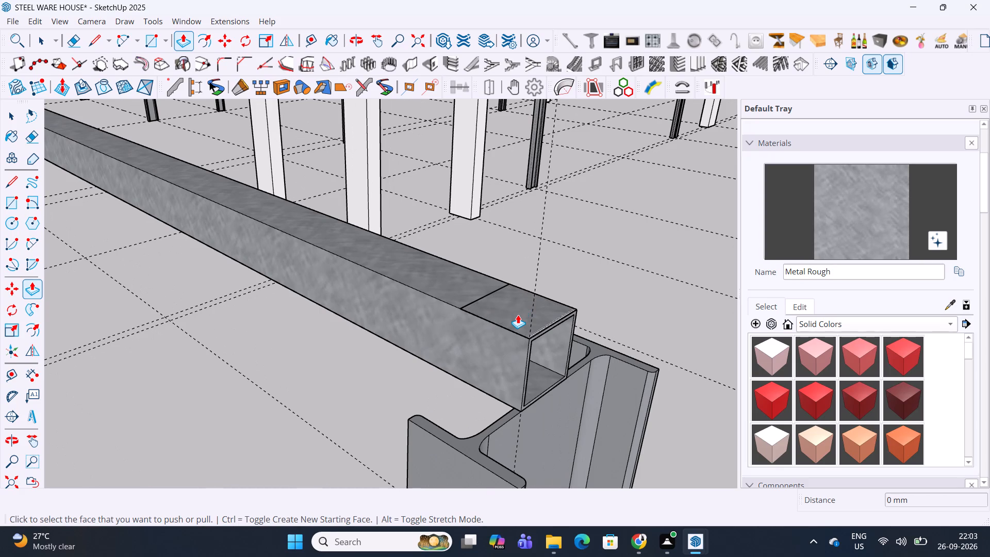
Extrude the plain 80 x 80 mm square up to the sloping top chord and select the whole post.
{"action": "left_click", "coordinate": [518, 315]}
{"action": "scroll", "coordinate": [529, 231], "scroll_direction": "down", "scroll_amount": 12}
{"action": "middle_click_drag", "start_coordinate": [534, 153], "coordinate": [508, 484]}
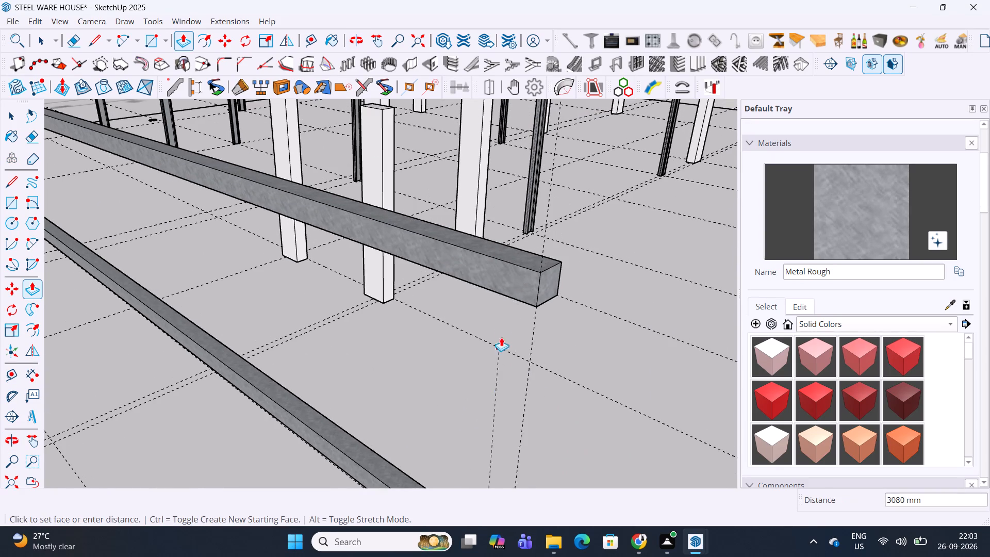
{"action": "scroll", "coordinate": [508, 274], "scroll_direction": "up", "scroll_amount": 4}
{"action": "left_click", "coordinate": [518, 280]}
{"action": "middle_click_drag", "start_coordinate": [519, 281], "coordinate": [576, 259]}
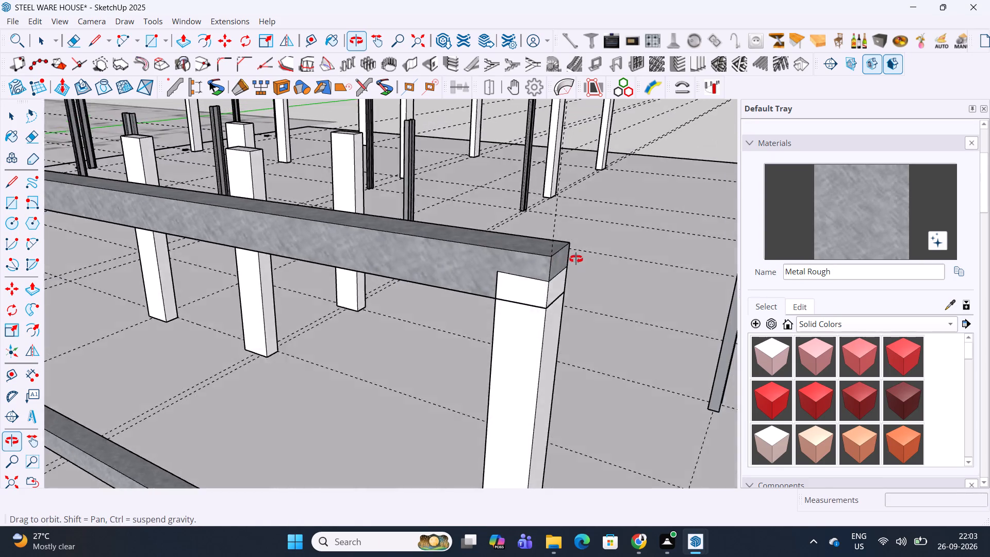
{"action": "middle_click_drag", "start_coordinate": [576, 259], "coordinate": [594, 251]}
{"action": "scroll", "coordinate": [525, 248], "scroll_direction": "down", "scroll_amount": 5}
{"action": "key", "text": "space"}
{"action": "triple_click", "coordinate": [524, 300]}
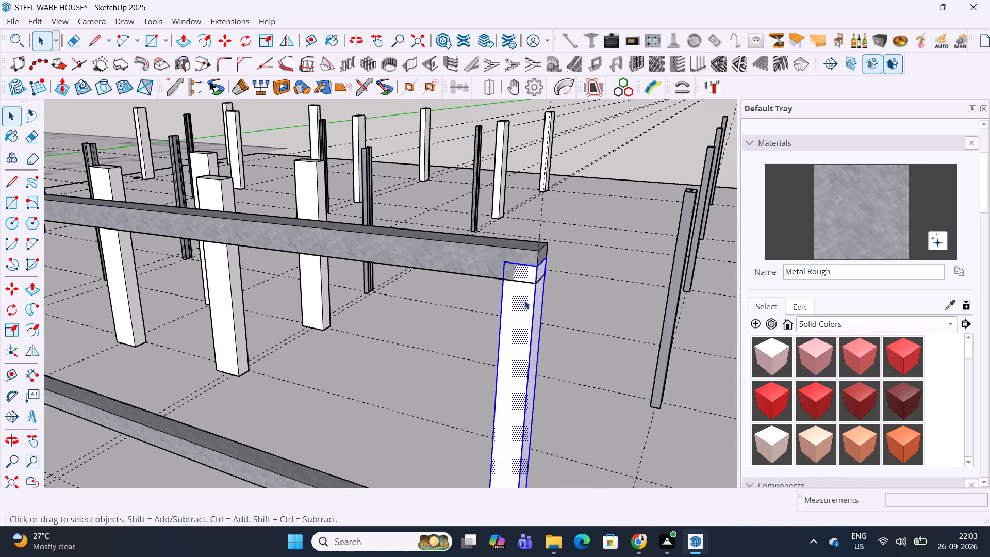
{"action": "left_click", "coordinate": [524, 300]}
{"action": "scroll", "coordinate": [530, 276], "scroll_direction": "down", "scroll_amount": 6}
{"action": "scroll", "coordinate": [518, 380], "scroll_direction": "up", "scroll_amount": 4}
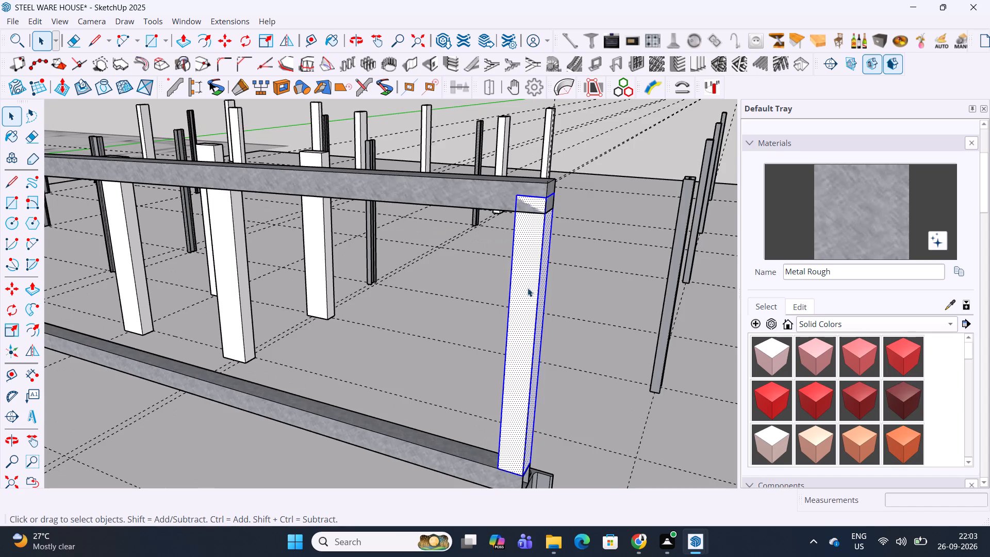
{"action": "scroll", "coordinate": [531, 273], "scroll_direction": "down", "scroll_amount": 5}
{"action": "scroll", "coordinate": [516, 397], "scroll_direction": "up", "scroll_amount": 4}
{"action": "middle_click", "coordinate": [479, 380]}
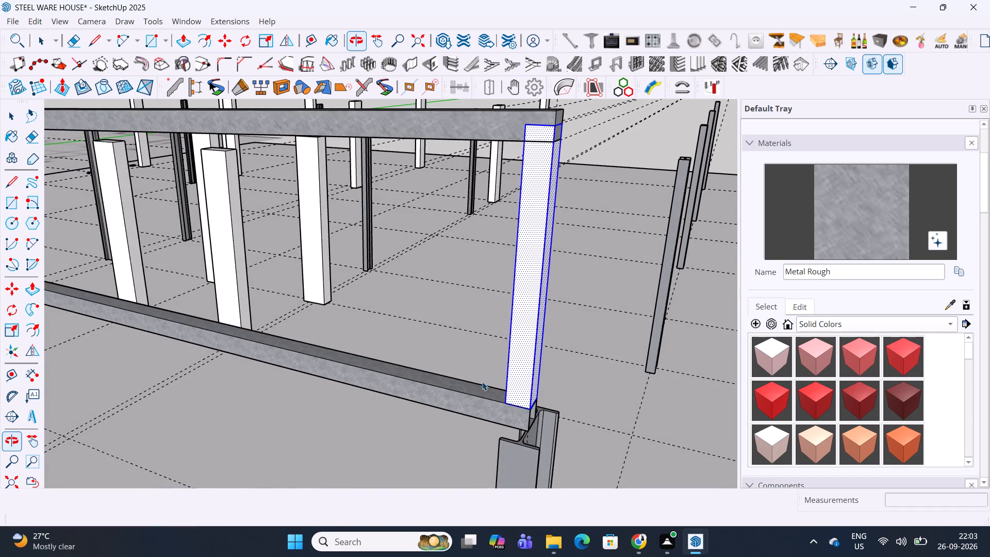
{"action": "scroll", "coordinate": [518, 406], "scroll_direction": "up", "scroll_amount": 3}
{"action": "scroll", "coordinate": [579, 333], "scroll_direction": "down", "scroll_amount": 11}
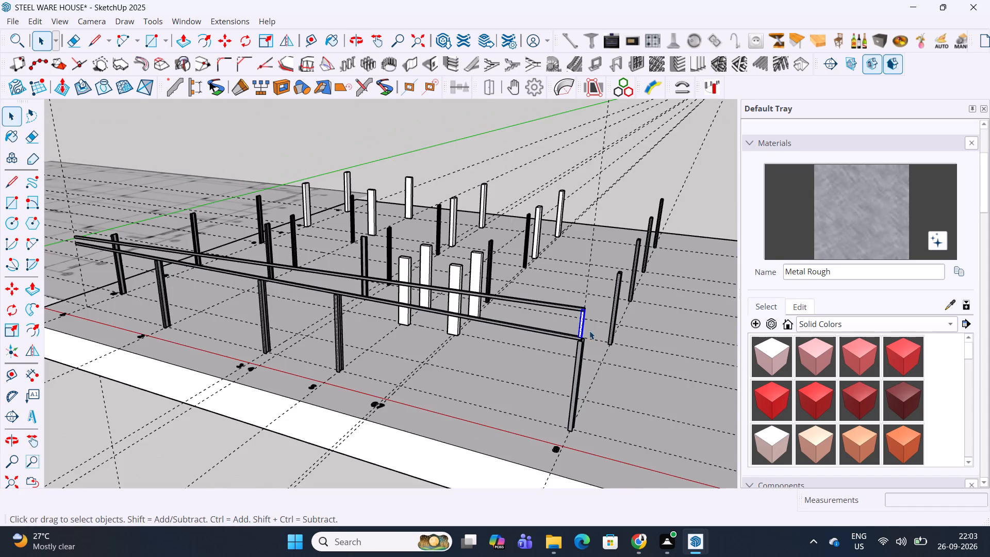
Place a vertical guide at the grid 5 column's flange centre, about 63 mm from its edge, and another about 85 mm further at the web.
{"action": "scroll", "coordinate": [372, 298], "scroll_direction": "up", "scroll_amount": 20}
{"action": "scroll", "coordinate": [372, 298], "scroll_direction": "up", "scroll_amount": 6}
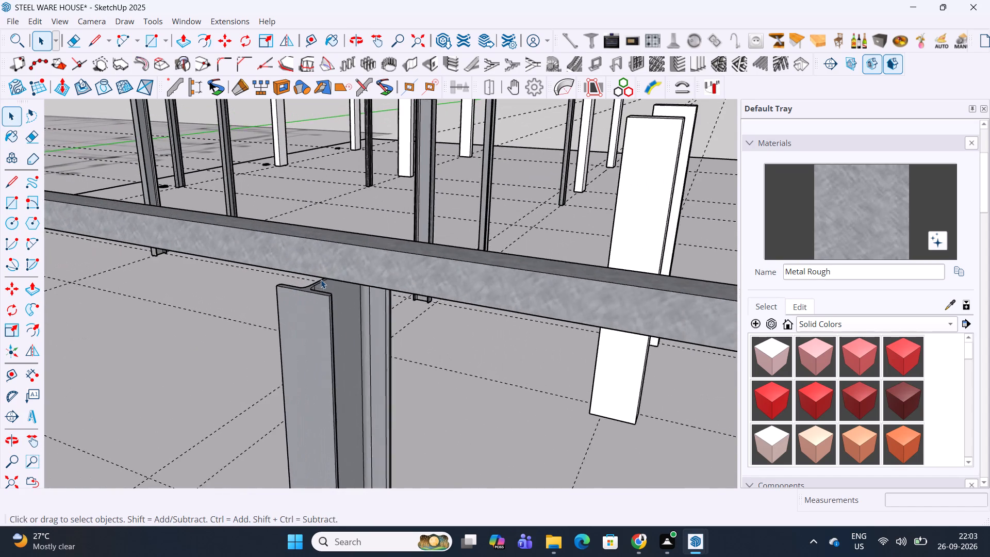
{"action": "scroll", "coordinate": [321, 280], "scroll_direction": "up", "scroll_amount": 9}
{"action": "middle_click_drag", "start_coordinate": [296, 301], "coordinate": [290, 365]}
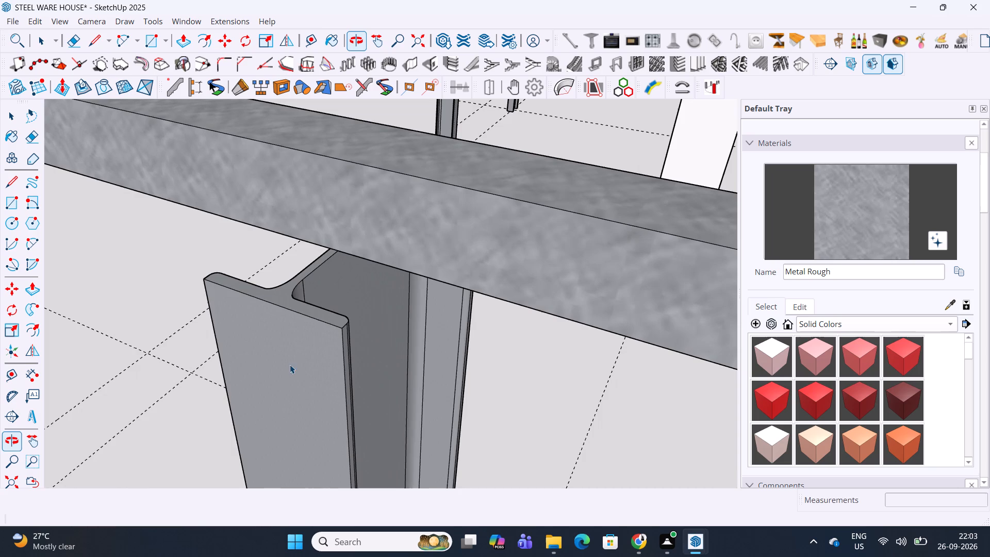
{"action": "key", "text": "t"}
{"action": "left_click", "coordinate": [210, 318]}
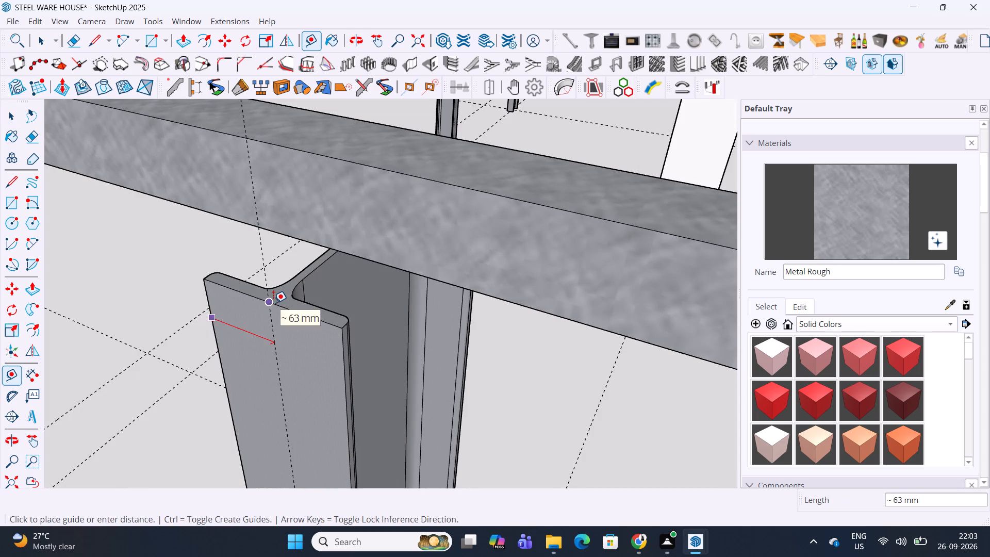
{"action": "left_click", "coordinate": [273, 303]}
{"action": "left_click", "coordinate": [273, 319]}
{"action": "scroll", "coordinate": [330, 250], "scroll_direction": "up", "scroll_amount": 7}
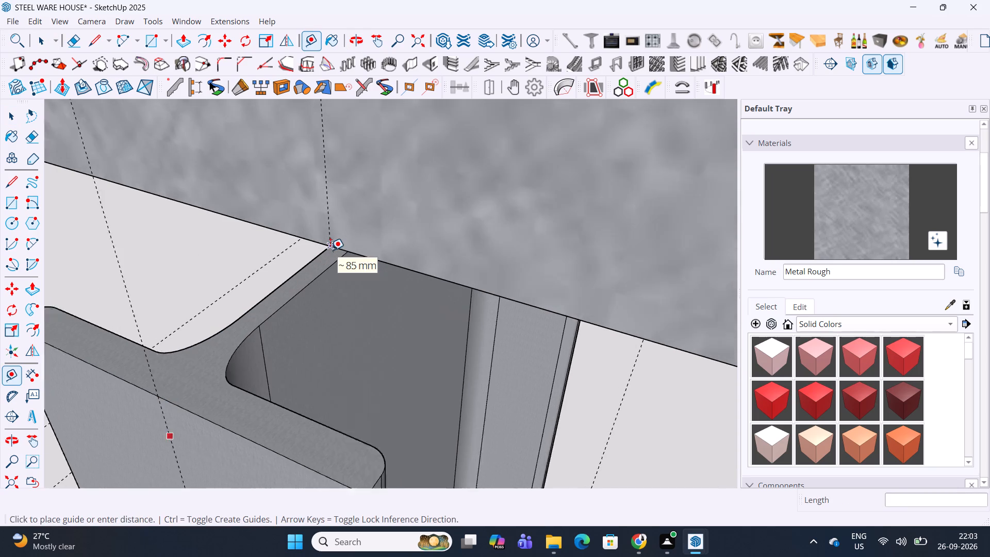
{"action": "scroll", "coordinate": [331, 250], "scroll_direction": "up", "scroll_amount": 2}
{"action": "left_click", "coordinate": [337, 245]}
{"action": "scroll", "coordinate": [337, 247], "scroll_direction": "down", "scroll_amount": 13}
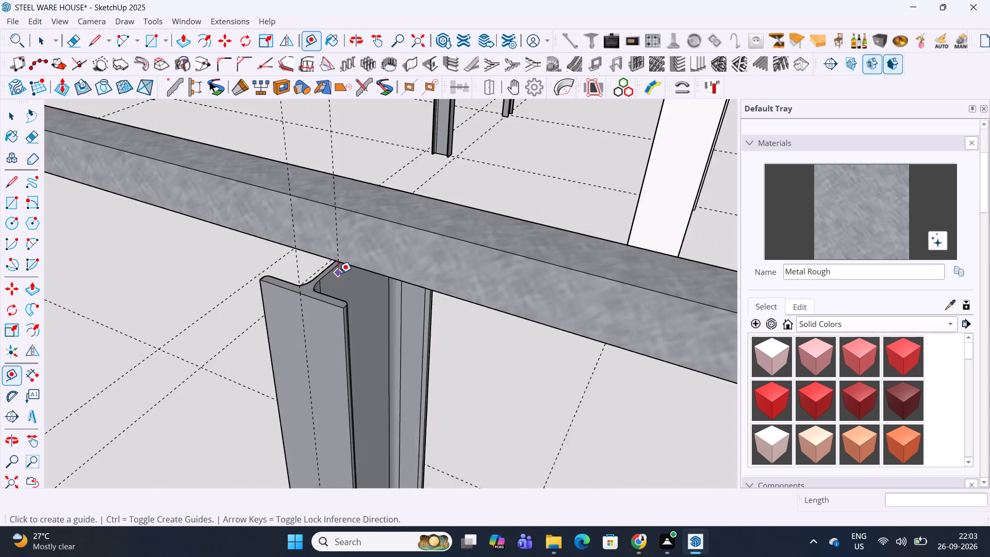
{"action": "scroll", "coordinate": [338, 273], "scroll_direction": "down", "scroll_amount": 20}
{"action": "scroll", "coordinate": [338, 273], "scroll_direction": "down", "scroll_amount": 11}
Copy the end post about 8309 mm along the lower beam, aligning its bottom midpoint with the web guide at the grid 5 column.
{"action": "middle_click_drag", "start_coordinate": [590, 257], "coordinate": [251, 179], "text": "shift"}
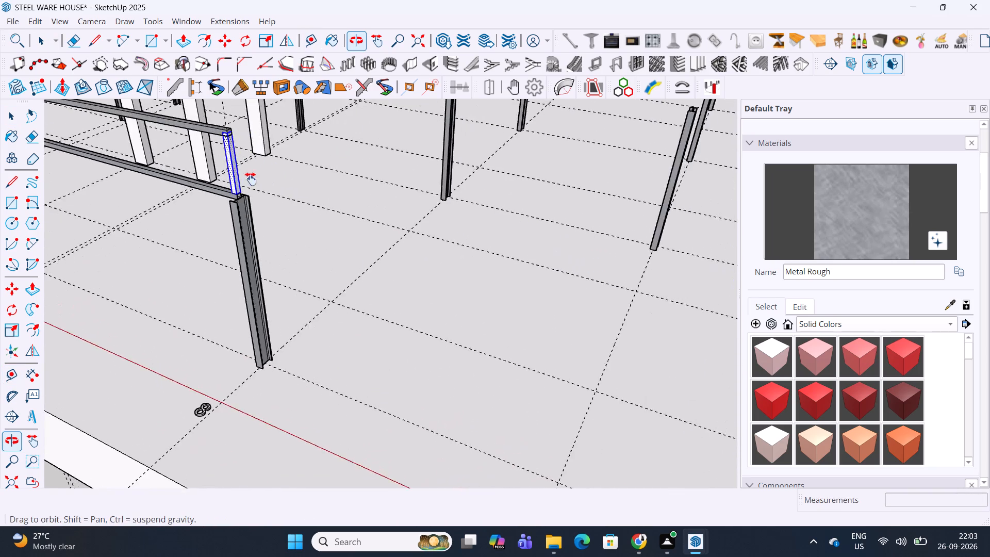
{"action": "middle_click_drag", "start_coordinate": [251, 179], "coordinate": [385, 235], "text": "shift"}
{"action": "scroll", "coordinate": [464, 283], "scroll_direction": "up", "scroll_amount": 5}
{"action": "scroll", "coordinate": [544, 332], "scroll_direction": "up", "scroll_amount": 4}
{"action": "key", "text": "space"}
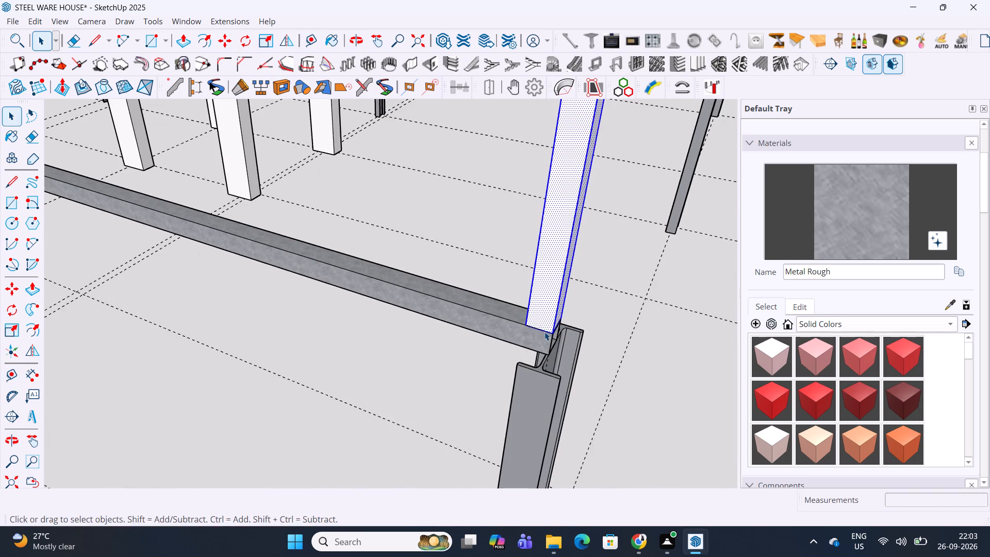
{"action": "type", "text": "M"}
{"action": "left_click", "coordinate": [542, 332]}
{"action": "scroll", "coordinate": [468, 293], "scroll_direction": "down", "scroll_amount": 12}
{"action": "middle_click_drag", "start_coordinate": [347, 248], "coordinate": [498, 316], "text": "shift"}
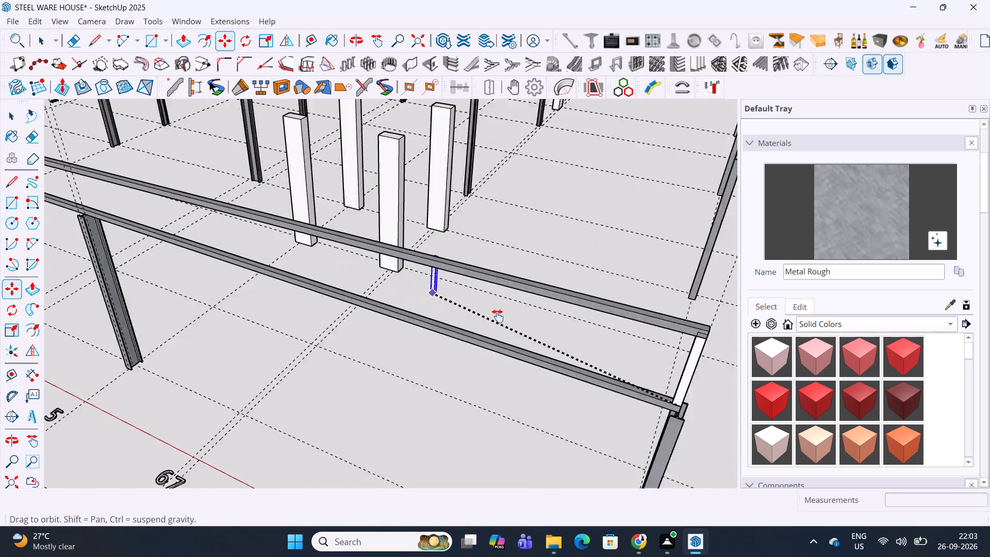
{"action": "middle_click_drag", "start_coordinate": [498, 316], "coordinate": [713, 378], "text": "shift"}
{"action": "scroll", "coordinate": [465, 324], "scroll_direction": "up", "scroll_amount": 16}
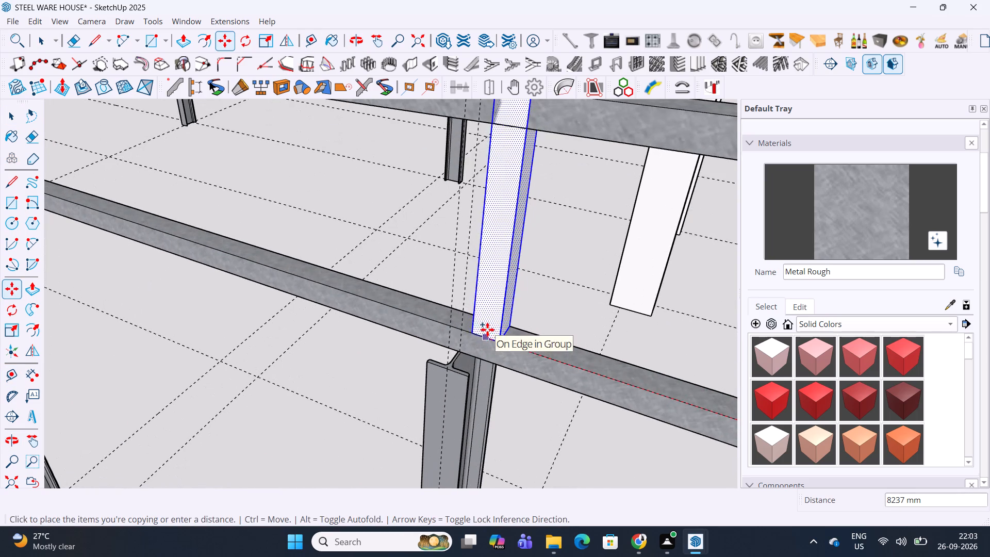
{"action": "middle_click_drag", "start_coordinate": [455, 327], "coordinate": [473, 331]}
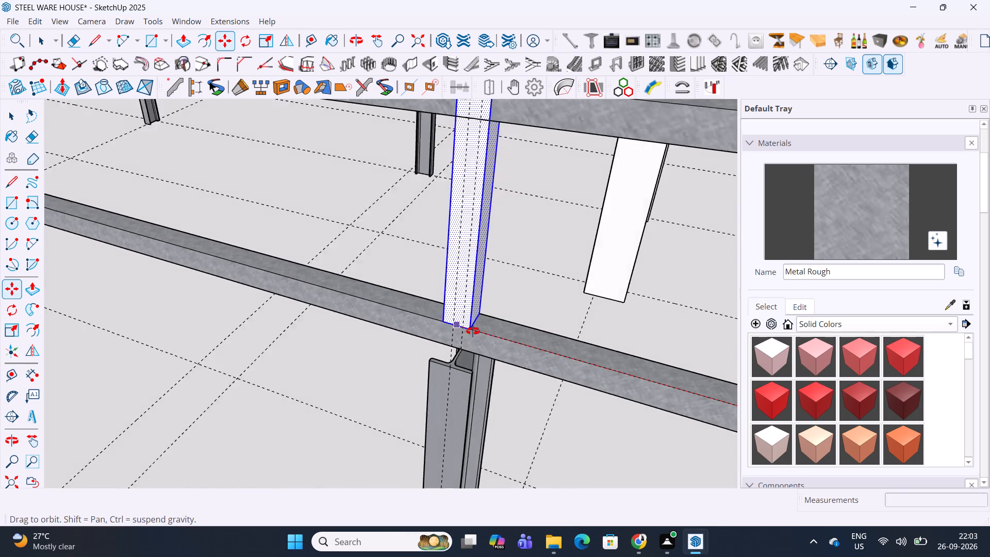
{"action": "middle_click_drag", "start_coordinate": [473, 331], "coordinate": [489, 337]}
{"action": "scroll", "coordinate": [481, 331], "scroll_direction": "up", "scroll_amount": 11}
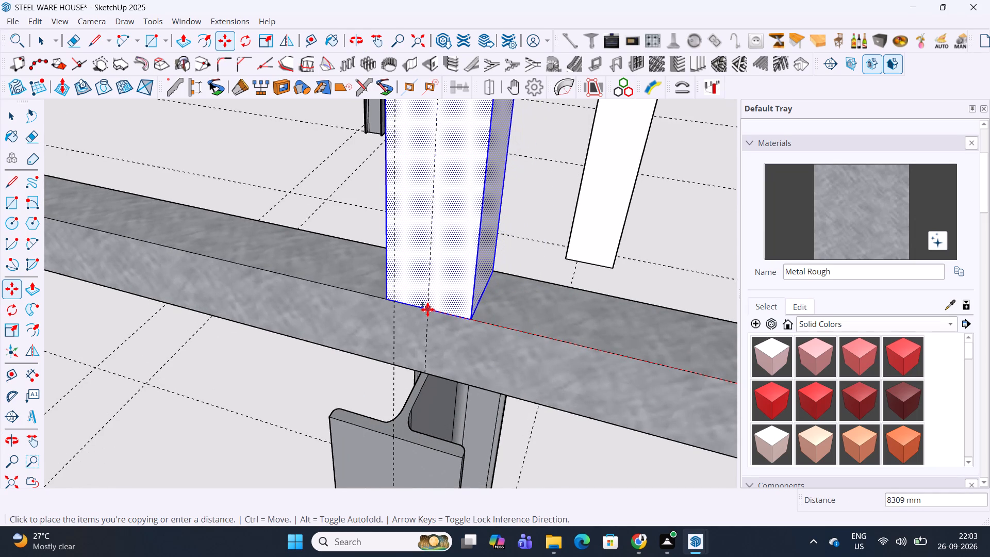
{"action": "scroll", "coordinate": [426, 307], "scroll_direction": "up", "scroll_amount": 17}
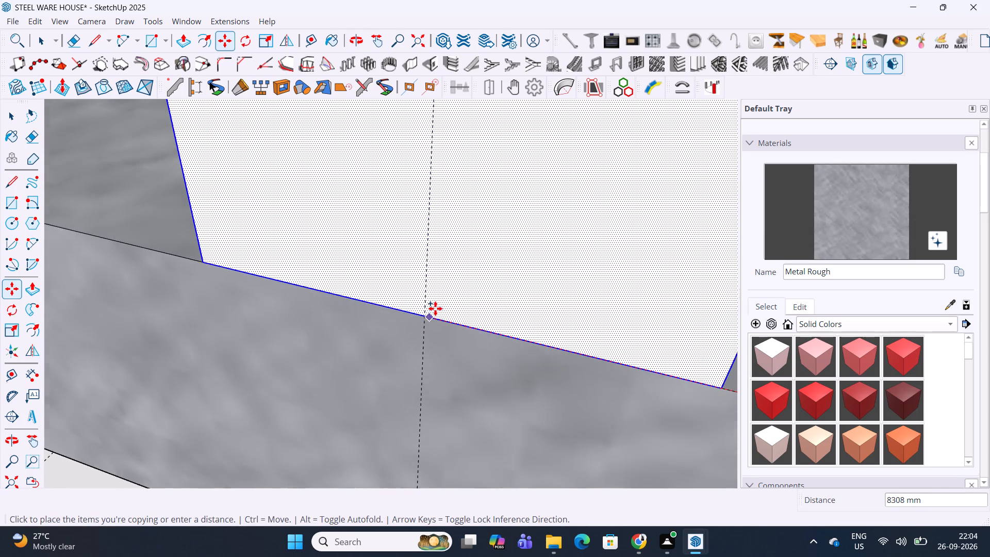
{"action": "middle_click_drag", "start_coordinate": [436, 312], "coordinate": [738, 302]}
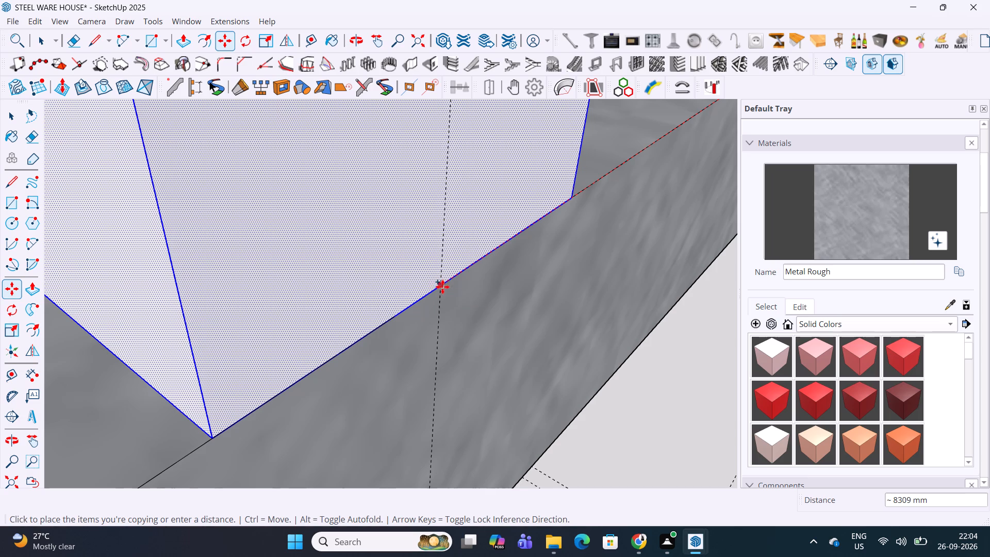
{"action": "middle_click_drag", "start_coordinate": [449, 290], "coordinate": [317, 297]}
{"action": "scroll", "coordinate": [413, 302], "scroll_direction": "up", "scroll_amount": 3}
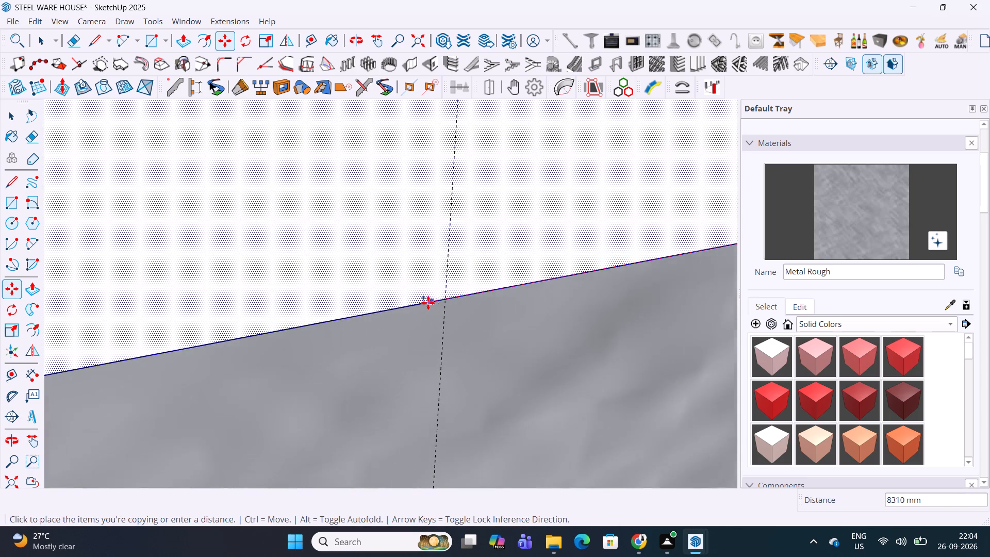
{"action": "scroll", "coordinate": [428, 303], "scroll_direction": "up", "scroll_amount": 13}
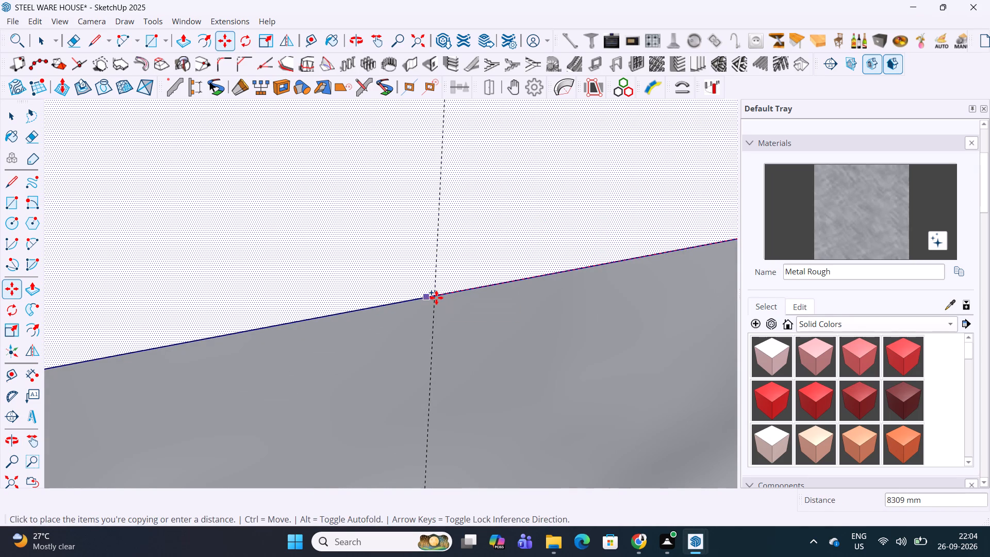
{"action": "left_click", "coordinate": [438, 297]}
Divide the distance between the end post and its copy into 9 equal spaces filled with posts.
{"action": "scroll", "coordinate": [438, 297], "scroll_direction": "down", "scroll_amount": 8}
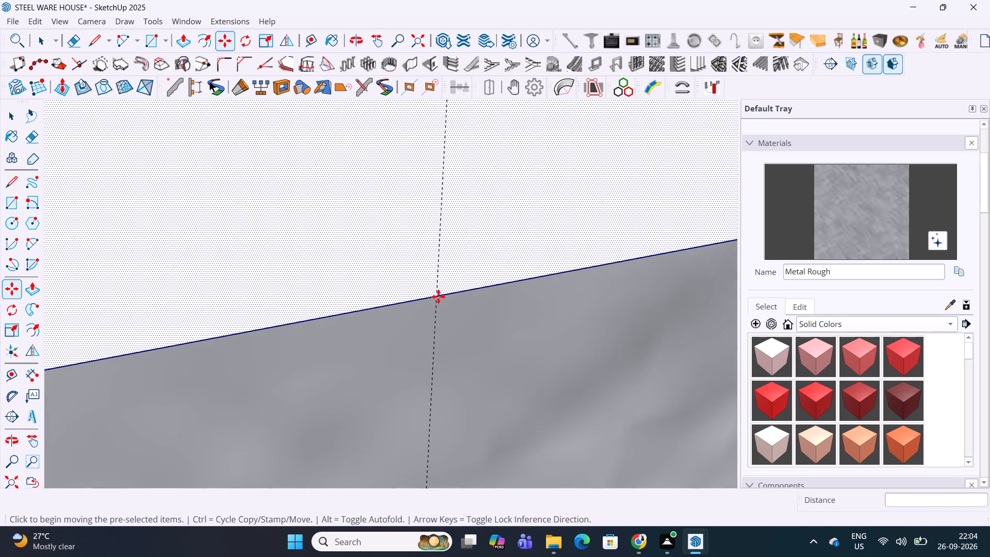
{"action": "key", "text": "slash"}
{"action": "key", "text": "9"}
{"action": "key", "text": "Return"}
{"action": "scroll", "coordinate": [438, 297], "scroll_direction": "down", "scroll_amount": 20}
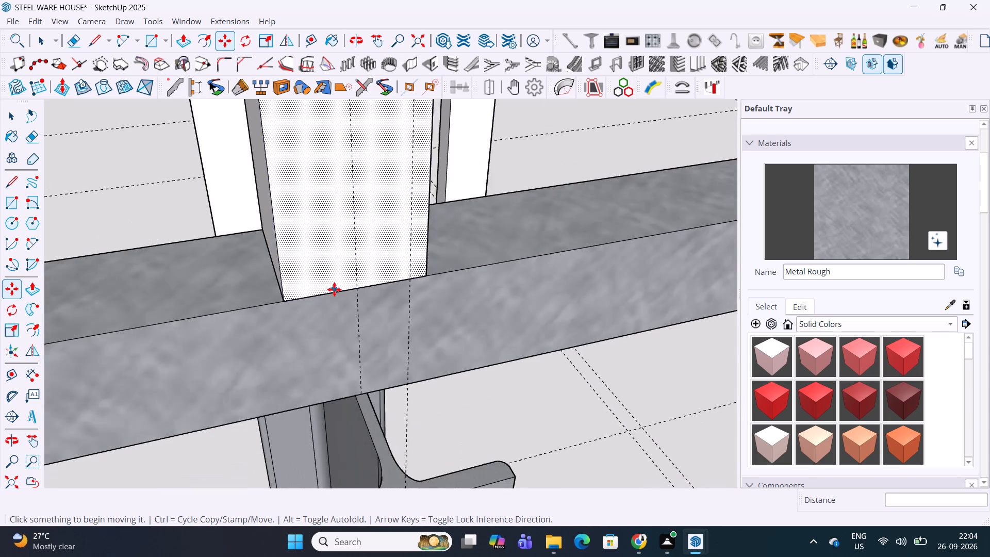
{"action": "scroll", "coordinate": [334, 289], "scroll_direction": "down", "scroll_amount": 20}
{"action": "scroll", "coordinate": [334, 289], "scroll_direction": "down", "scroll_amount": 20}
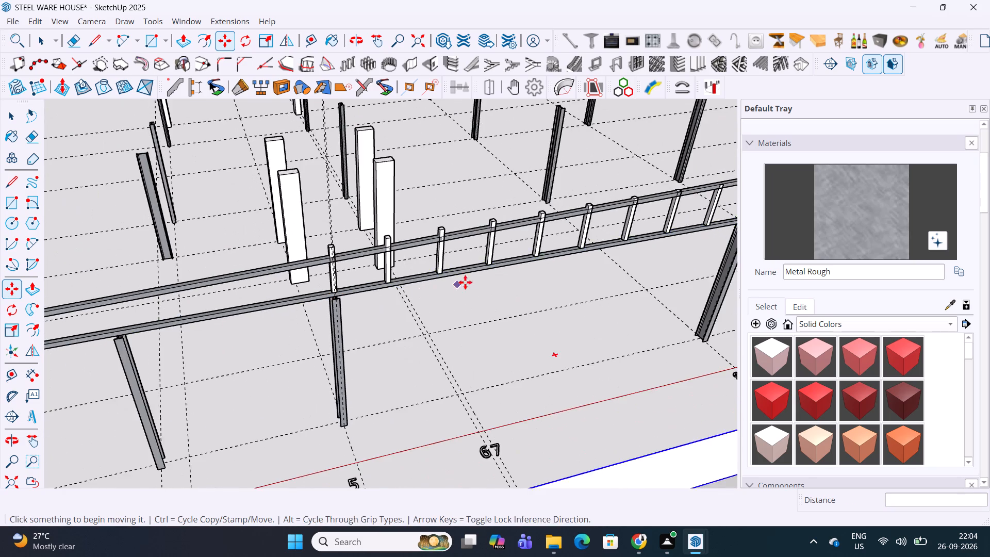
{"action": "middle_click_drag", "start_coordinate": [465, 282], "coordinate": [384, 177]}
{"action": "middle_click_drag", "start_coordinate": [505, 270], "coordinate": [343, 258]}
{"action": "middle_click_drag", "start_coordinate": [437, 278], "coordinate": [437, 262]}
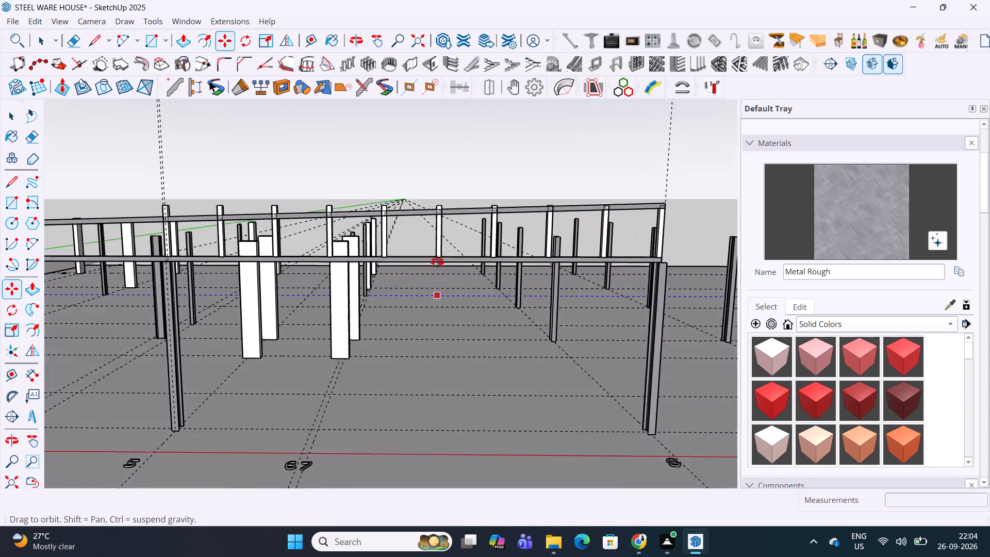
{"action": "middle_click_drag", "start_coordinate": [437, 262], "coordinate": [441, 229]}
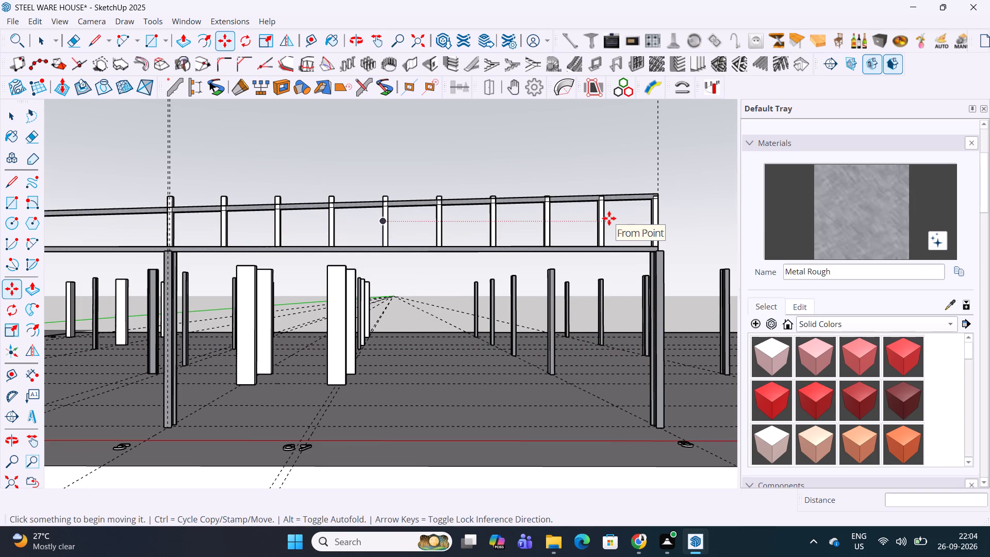
Set the post array to 8 equal divisions and check the spacing against the PDF's truss sections.
{"action": "type", "text": "/8"}
{"action": "key", "text": "Return"}
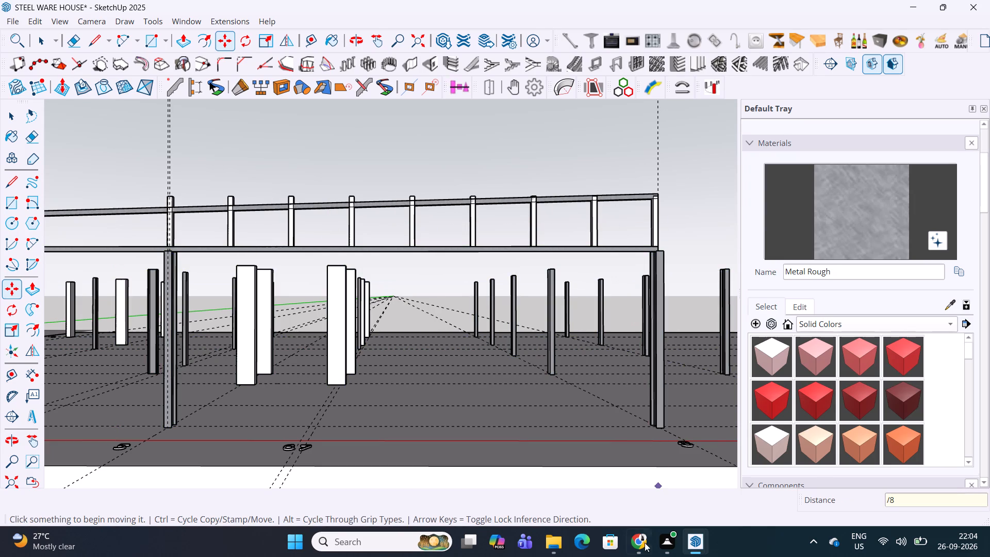
{"action": "left_click", "coordinate": [640, 546]}
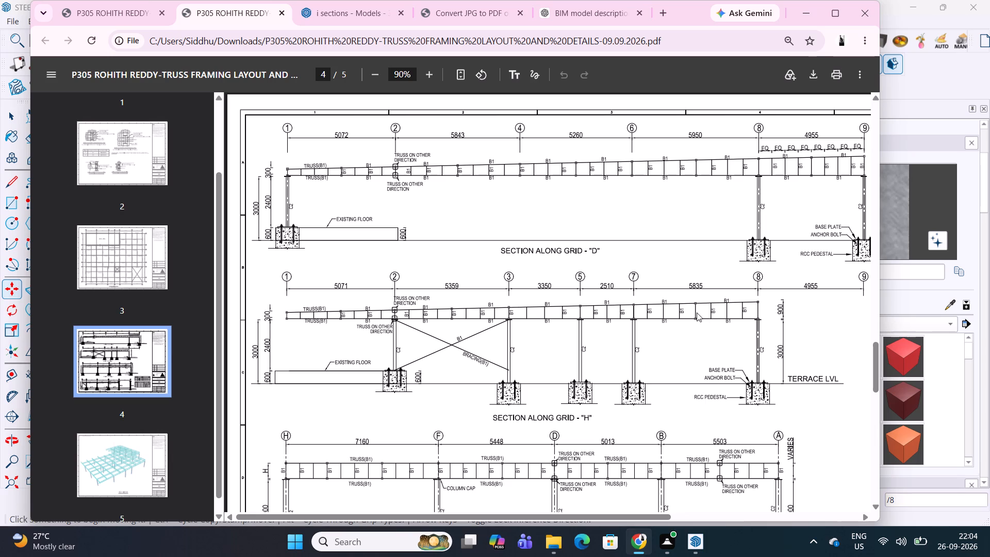
{"action": "left_click", "coordinate": [807, 17]}
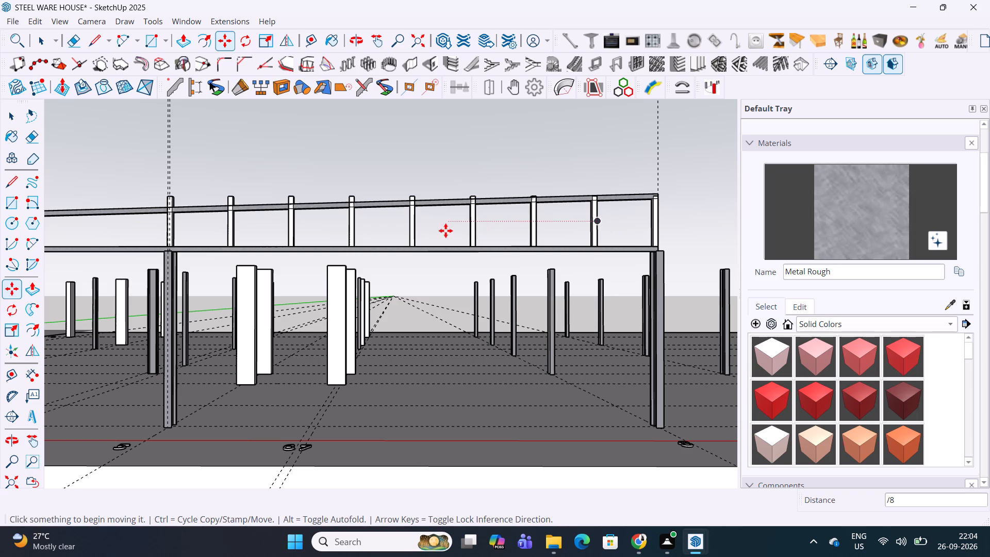
Draw a line about 80 mm long across the end post's face along the sloping top chord's bottom edge.
{"action": "middle_click_drag", "start_coordinate": [458, 222], "coordinate": [360, 320]}
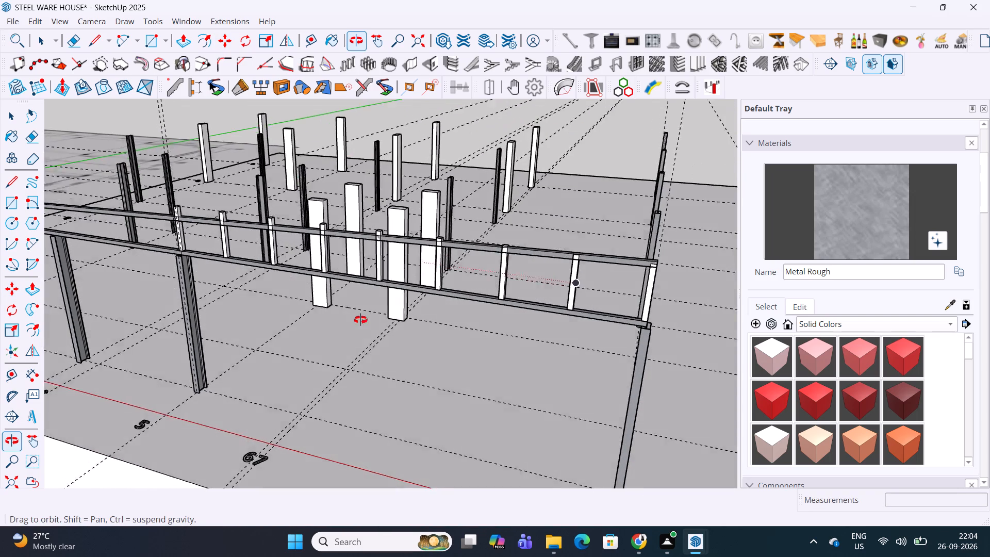
{"action": "middle_click_drag", "start_coordinate": [360, 320], "coordinate": [367, 321]}
{"action": "scroll", "coordinate": [597, 256], "scroll_direction": "up", "scroll_amount": 5}
{"action": "middle_click_drag", "start_coordinate": [669, 261], "coordinate": [554, 250]}
{"action": "scroll", "coordinate": [568, 257], "scroll_direction": "up", "scroll_amount": 2}
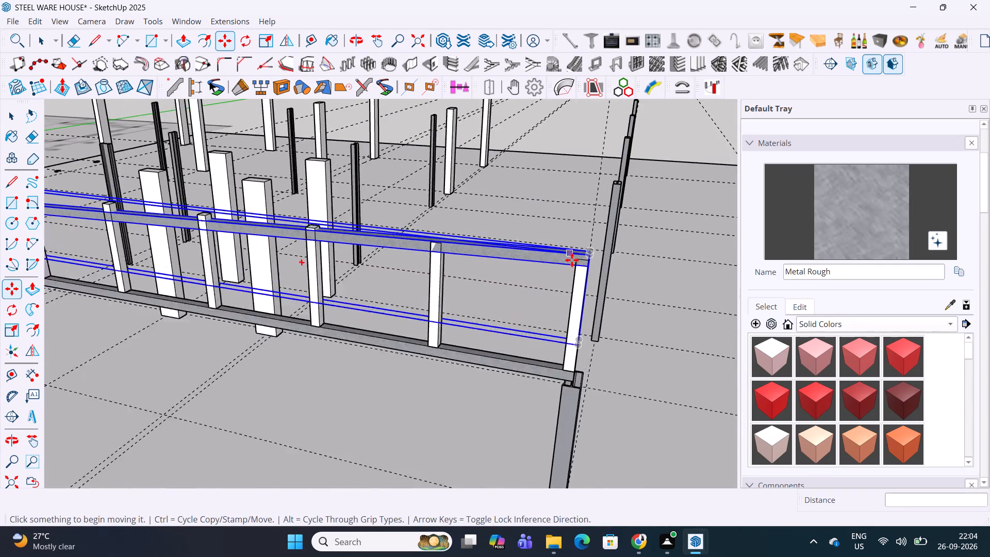
{"action": "scroll", "coordinate": [572, 260], "scroll_direction": "up", "scroll_amount": 15}
{"action": "middle_click_drag", "start_coordinate": [590, 273], "coordinate": [567, 257]}
{"action": "key", "text": "space"}
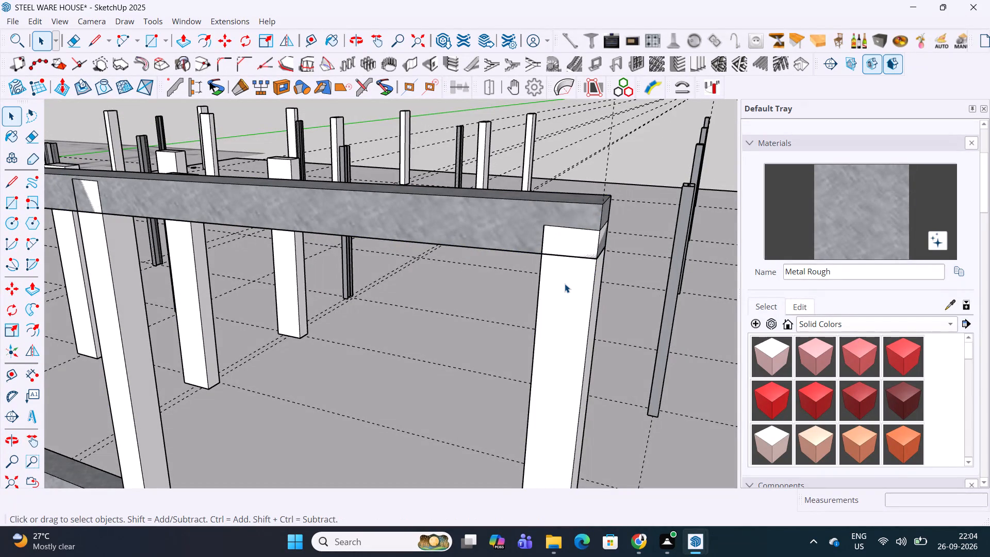
{"action": "key", "text": "l"}
{"action": "left_click", "coordinate": [544, 256]}
{"action": "scroll", "coordinate": [598, 256], "scroll_direction": "up", "scroll_amount": 3}
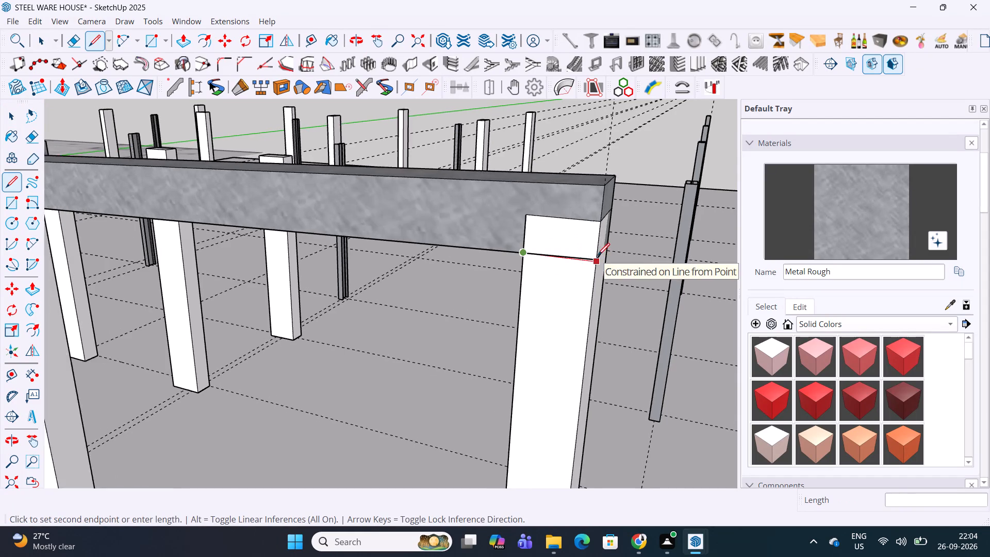
{"action": "scroll", "coordinate": [598, 256], "scroll_direction": "up", "scroll_amount": 12}
{"action": "left_click", "coordinate": [598, 264]}
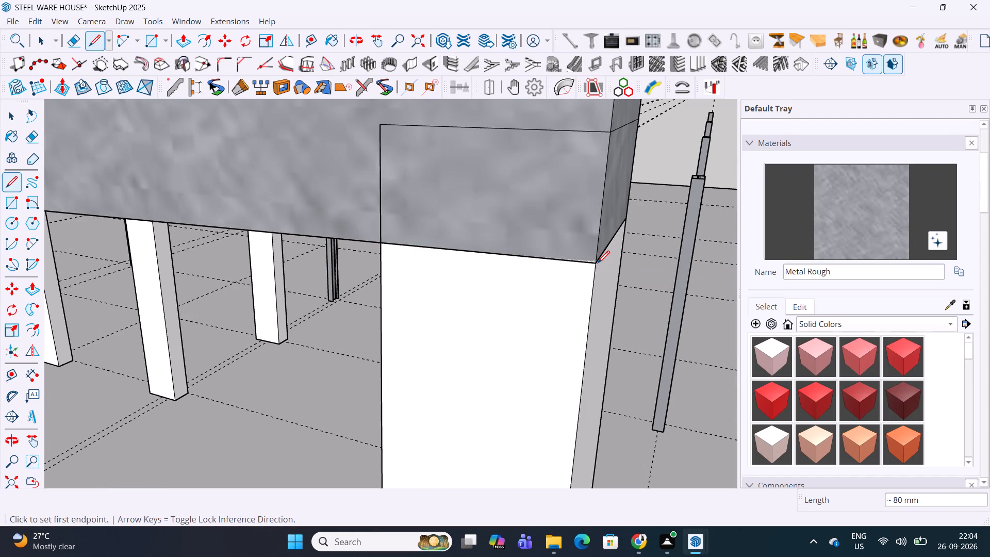
Draw a line across the face of the fourth post from grid 5 along the top chord's bottom edge.
{"action": "scroll", "coordinate": [598, 264], "scroll_direction": "down", "scroll_amount": 15}
{"action": "middle_click_drag", "start_coordinate": [467, 256], "coordinate": [690, 262], "text": "shift"}
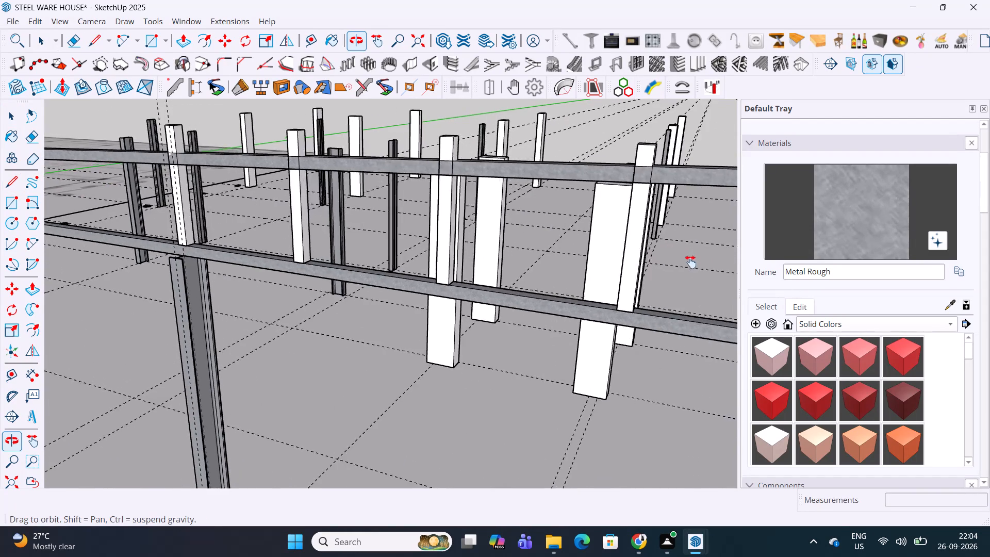
{"action": "middle_click_drag", "start_coordinate": [690, 262], "coordinate": [671, 276], "text": "shift"}
{"action": "scroll", "coordinate": [535, 265], "scroll_direction": "up", "scroll_amount": 16}
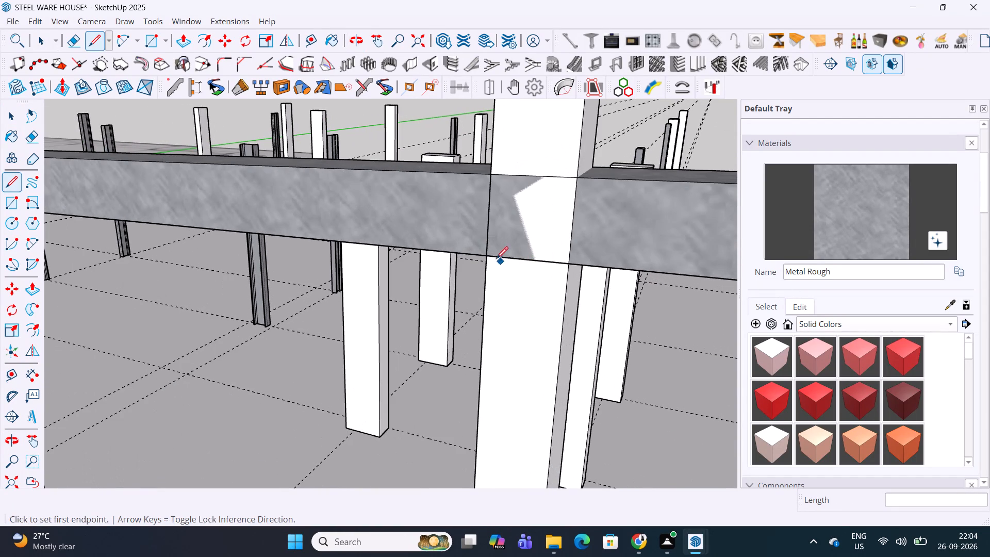
{"action": "left_click", "coordinate": [487, 256]}
{"action": "left_click", "coordinate": [570, 264]}
Draw a line about 80 mm long across the third post from grid 5 where the top chord's underside crosses its face.
{"action": "scroll", "coordinate": [506, 251], "scroll_direction": "down", "scroll_amount": 5}
{"action": "middle_click_drag", "start_coordinate": [511, 251], "coordinate": [761, 298], "text": "shift"}
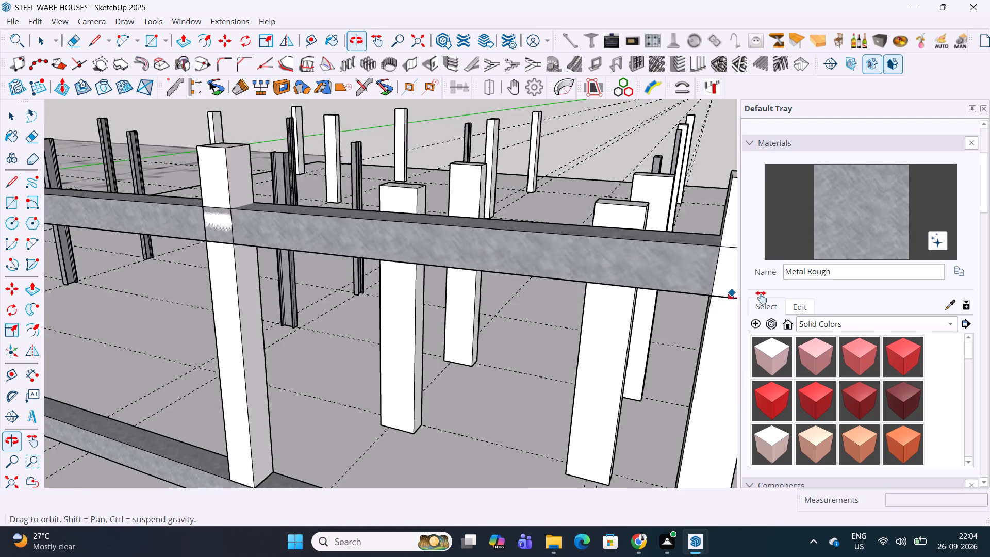
{"action": "middle_click_drag", "start_coordinate": [761, 298], "coordinate": [863, 305], "text": "shift"}
{"action": "scroll", "coordinate": [354, 251], "scroll_direction": "up", "scroll_amount": 4}
{"action": "left_click", "coordinate": [316, 253]}
{"action": "left_click", "coordinate": [275, 248]}
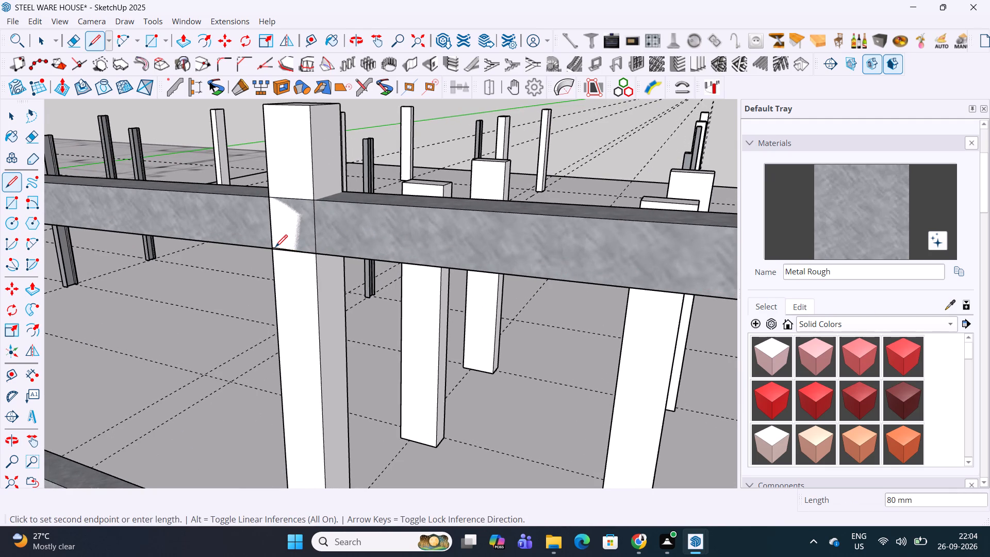
{"action": "key", "text": "ctrl+z"}
{"action": "left_click", "coordinate": [273, 253]}
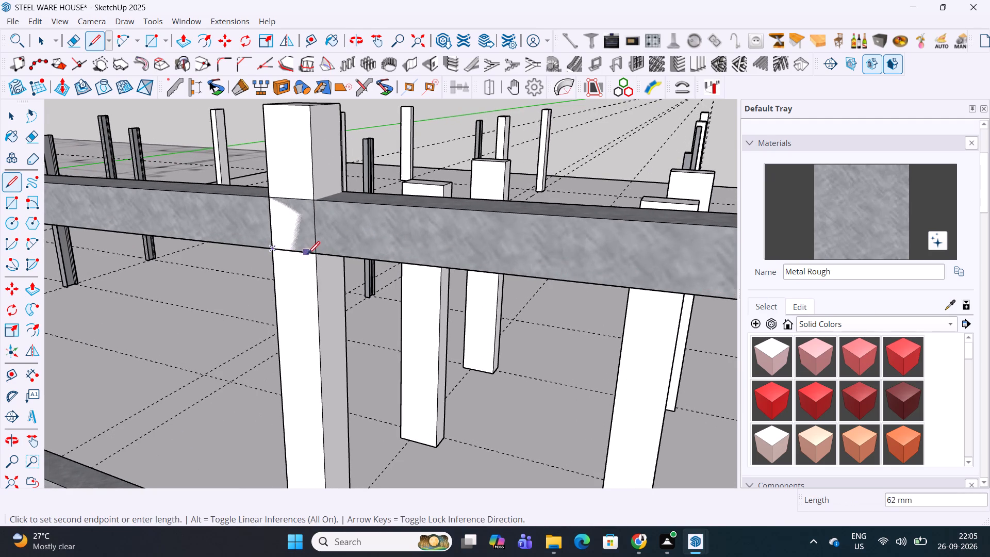
{"action": "scroll", "coordinate": [318, 255], "scroll_direction": "up", "scroll_amount": 9}
{"action": "left_click", "coordinate": [313, 252]}
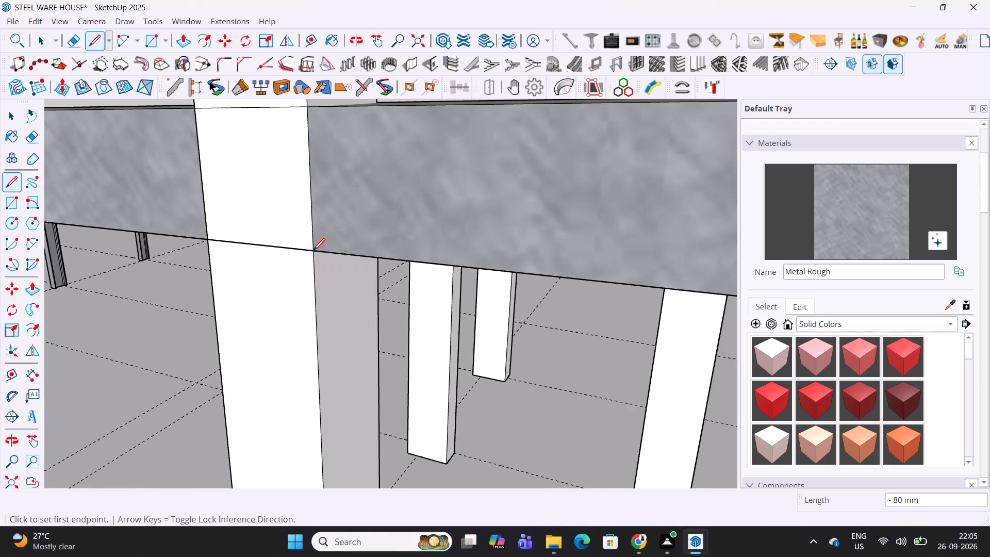
Draw a line about 80 mm long across the post beside the grid 5 post, following the top chord's bottom edge.
{"action": "scroll", "coordinate": [431, 238], "scroll_direction": "down", "scroll_amount": 13}
{"action": "middle_click_drag", "start_coordinate": [248, 188], "coordinate": [725, 268], "text": "shift"}
{"action": "scroll", "coordinate": [344, 250], "scroll_direction": "up", "scroll_amount": 5}
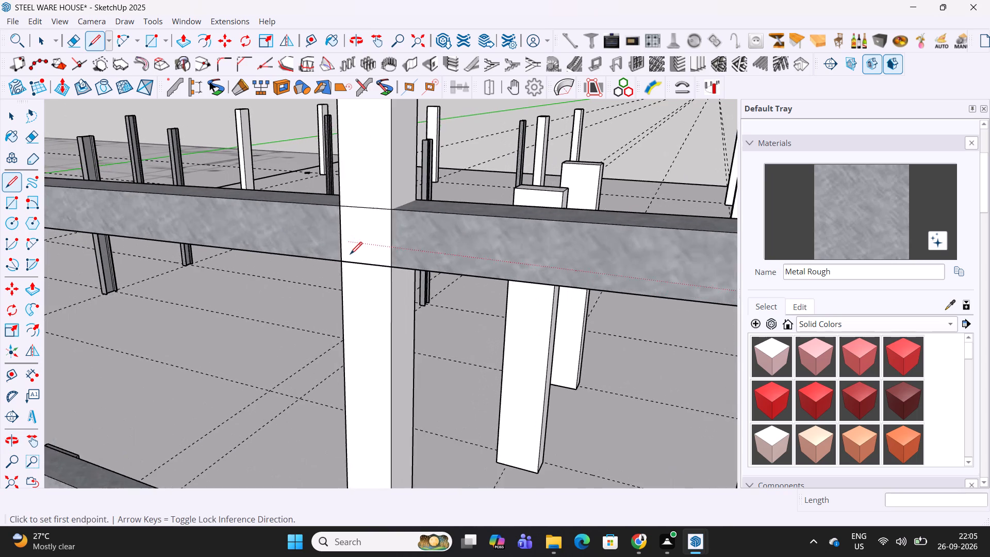
{"action": "scroll", "coordinate": [350, 255], "scroll_direction": "up", "scroll_amount": 6}
{"action": "left_click", "coordinate": [334, 263]}
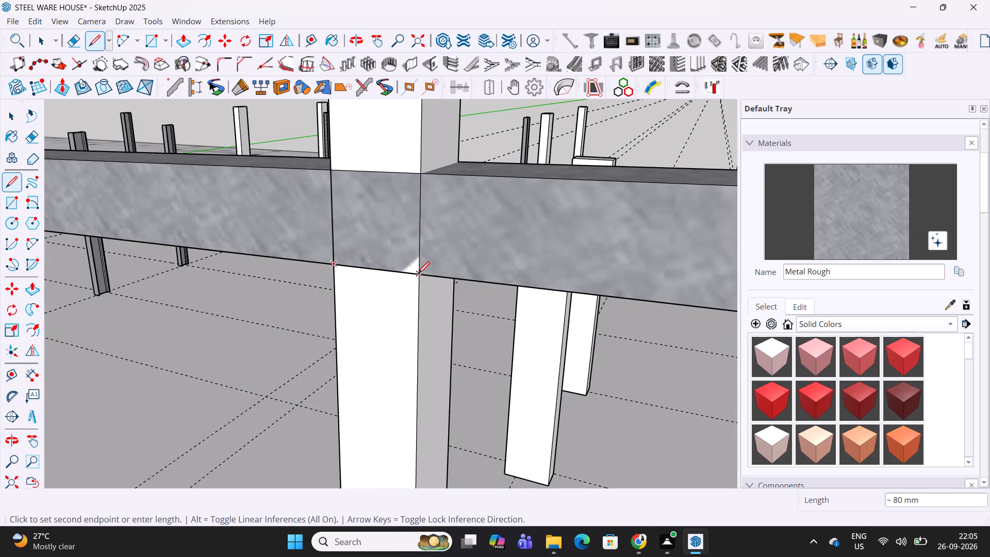
{"action": "left_click", "coordinate": [418, 275]}
Draw a line across the face of the post above the grid 5 column along the top chord's bottom edge.
{"action": "scroll", "coordinate": [517, 274], "scroll_direction": "down", "scroll_amount": 6}
{"action": "middle_click_drag", "start_coordinate": [259, 215], "coordinate": [777, 293], "text": "shift"}
{"action": "scroll", "coordinate": [385, 271], "scroll_direction": "up", "scroll_amount": 5}
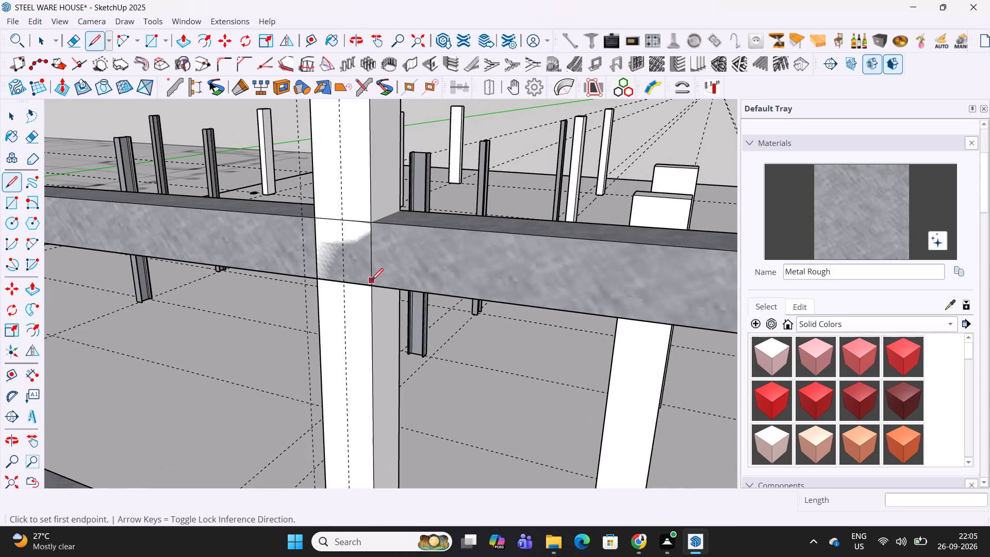
{"action": "left_click", "coordinate": [371, 285]}
{"action": "left_click", "coordinate": [318, 281]}
{"action": "scroll", "coordinate": [450, 261], "scroll_direction": "down", "scroll_amount": 4}
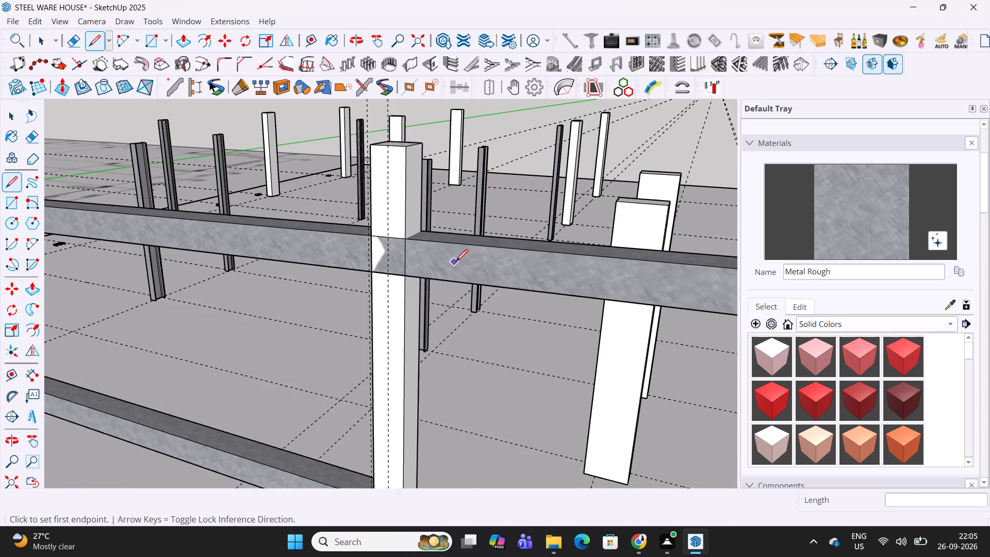
{"action": "scroll", "coordinate": [456, 263], "scroll_direction": "down", "scroll_amount": 10}
{"action": "middle_click_drag", "start_coordinate": [277, 248], "coordinate": [176, 232], "text": "shift"}
{"action": "middle_click", "coordinate": [409, 235]}
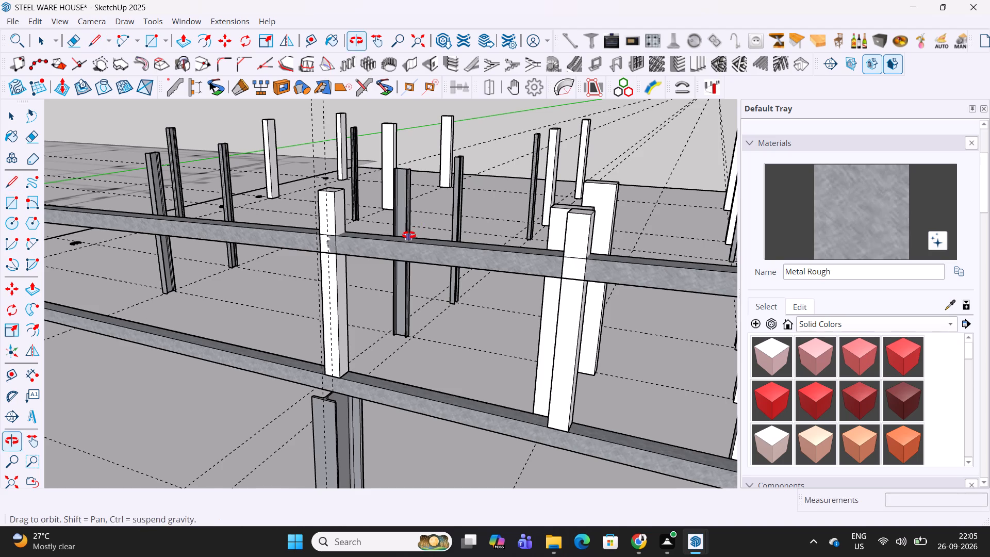
Push the projecting tops of the first column-line vertical and the adjacent vertical back 80 mm to trim them at the upper chord.
{"action": "key", "text": "p"}
{"action": "left_click", "coordinate": [323, 207]}
{"action": "left_click", "coordinate": [337, 192]}
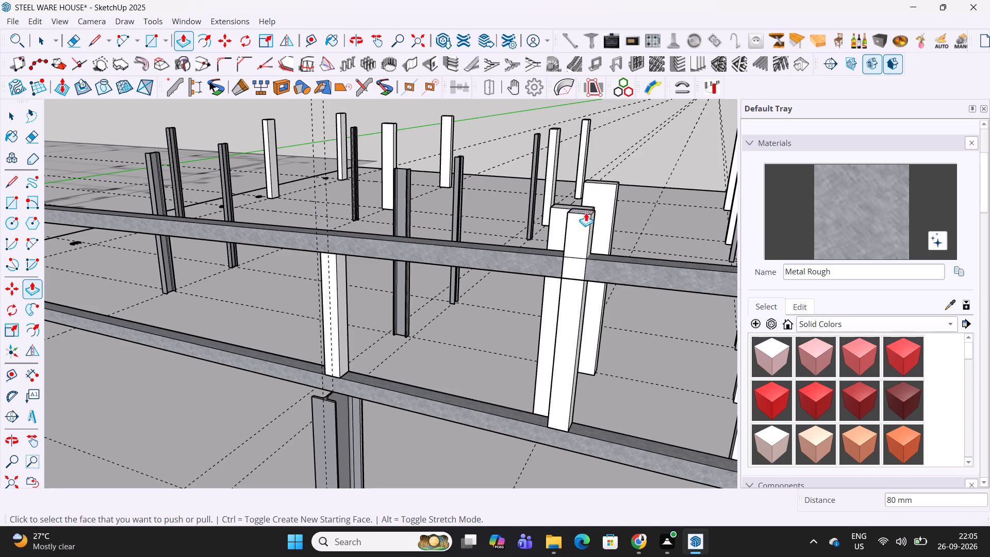
{"action": "double_click", "coordinate": [580, 231]}
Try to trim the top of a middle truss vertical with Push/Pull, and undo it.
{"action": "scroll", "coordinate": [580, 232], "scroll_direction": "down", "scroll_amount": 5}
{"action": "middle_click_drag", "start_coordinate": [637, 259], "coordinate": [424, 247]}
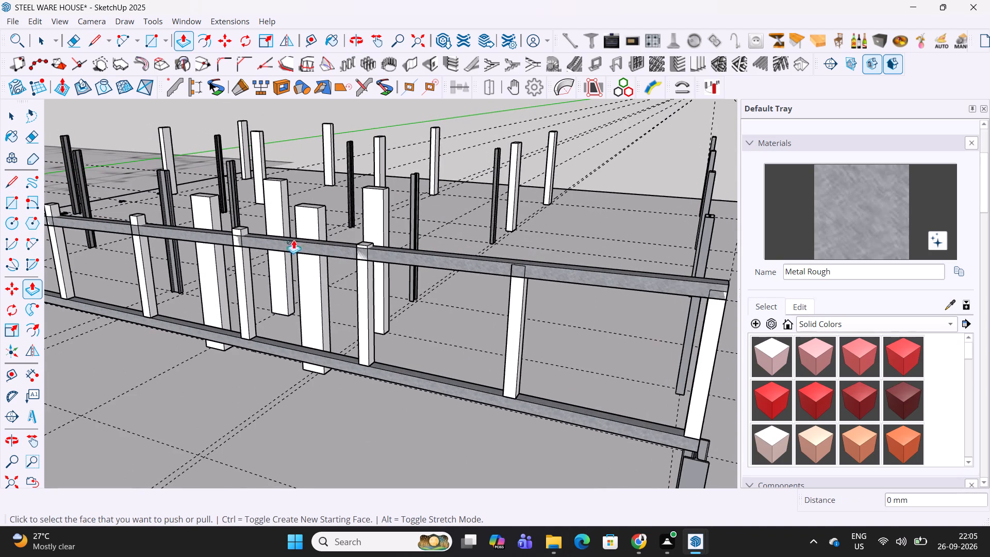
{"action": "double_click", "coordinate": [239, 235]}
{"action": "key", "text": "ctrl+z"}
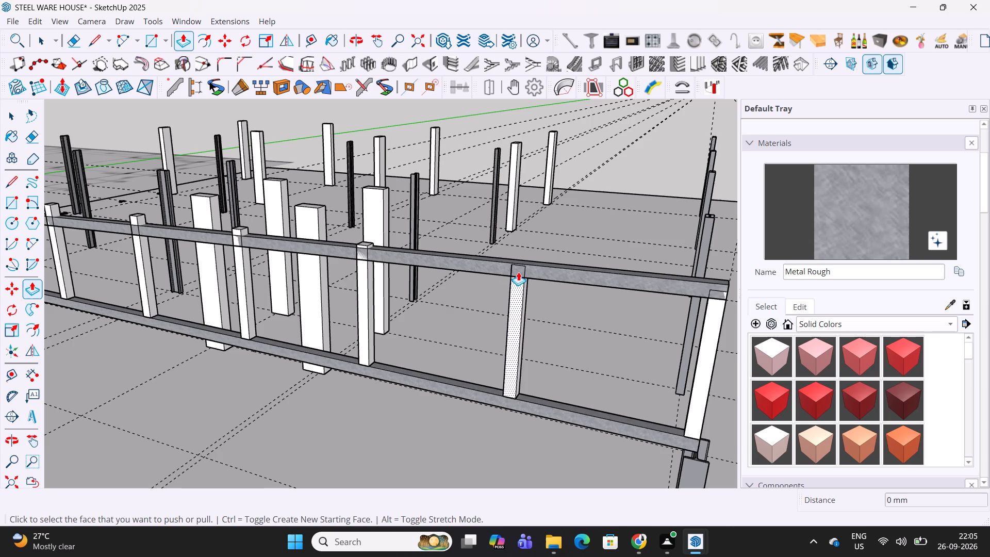
Trim the projecting top of the truss's end vertical with Push/Pull at the upper chord's underside.
{"action": "scroll", "coordinate": [518, 270], "scroll_direction": "up", "scroll_amount": 5}
{"action": "middle_click_drag", "start_coordinate": [525, 269], "coordinate": [201, 243], "text": "shift"}
{"action": "double_click", "coordinate": [488, 281]}
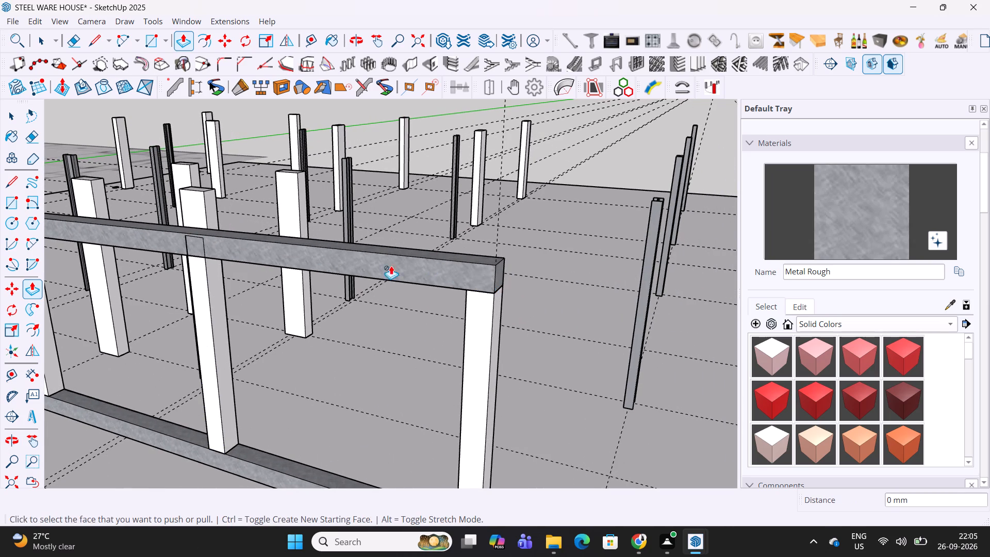
Draw a line across the vertical beside the end one along the upper chord's lower edge, and push away the part above it.
{"action": "scroll", "coordinate": [218, 257], "scroll_direction": "up", "scroll_amount": 17}
{"action": "middle_click_drag", "start_coordinate": [186, 255], "coordinate": [379, 188]}
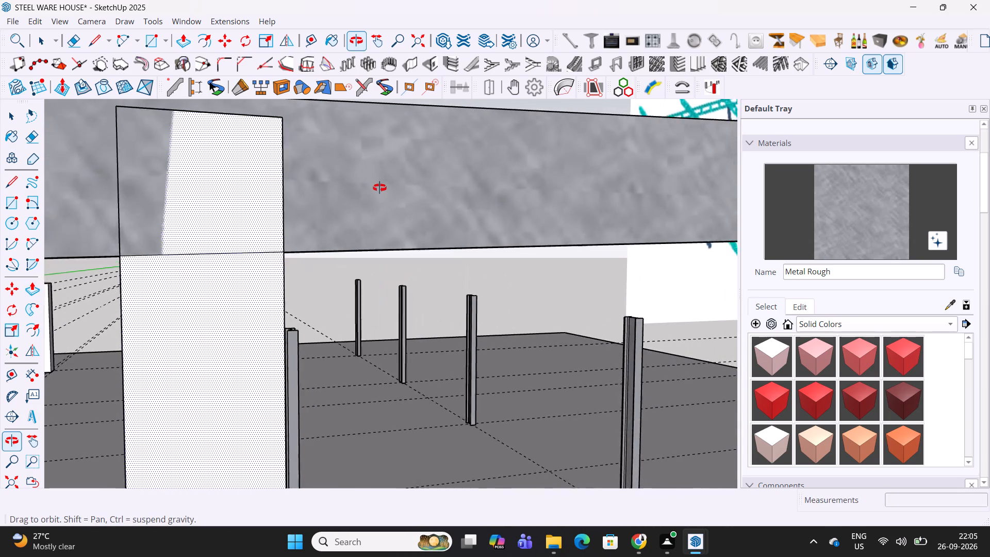
{"action": "middle_click_drag", "start_coordinate": [379, 188], "coordinate": [446, 193]}
{"action": "key", "text": "l"}
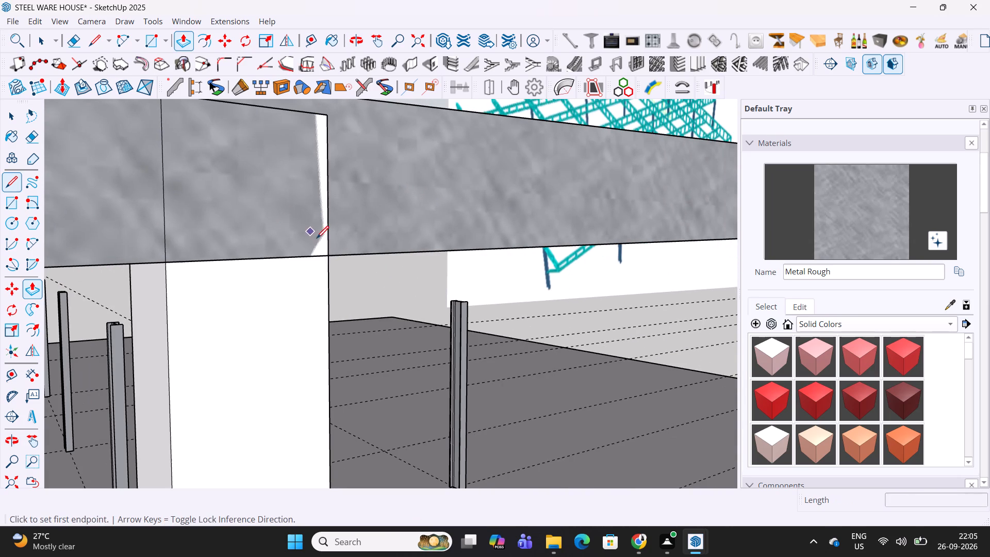
{"action": "left_click", "coordinate": [329, 257]}
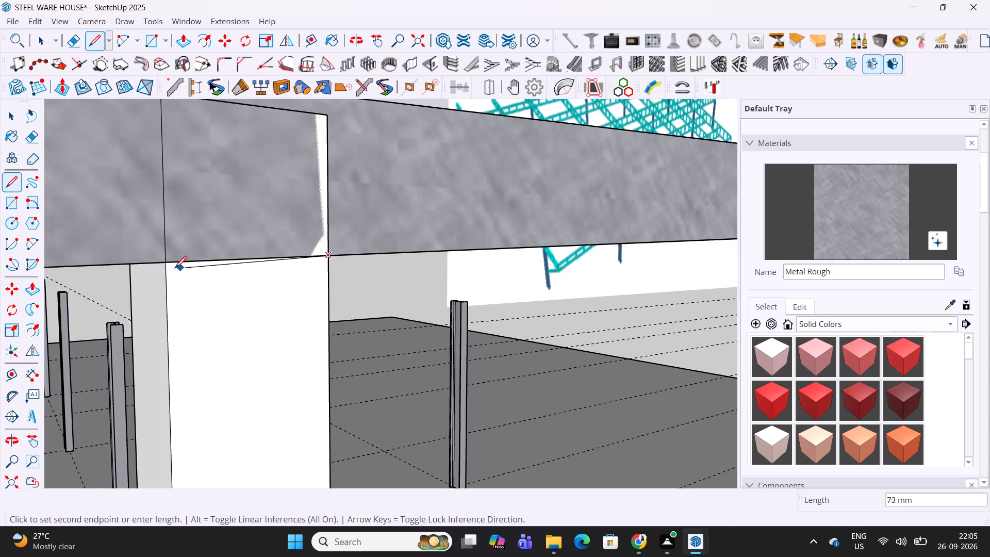
{"action": "left_click", "coordinate": [168, 262]}
{"action": "key", "text": "p"}
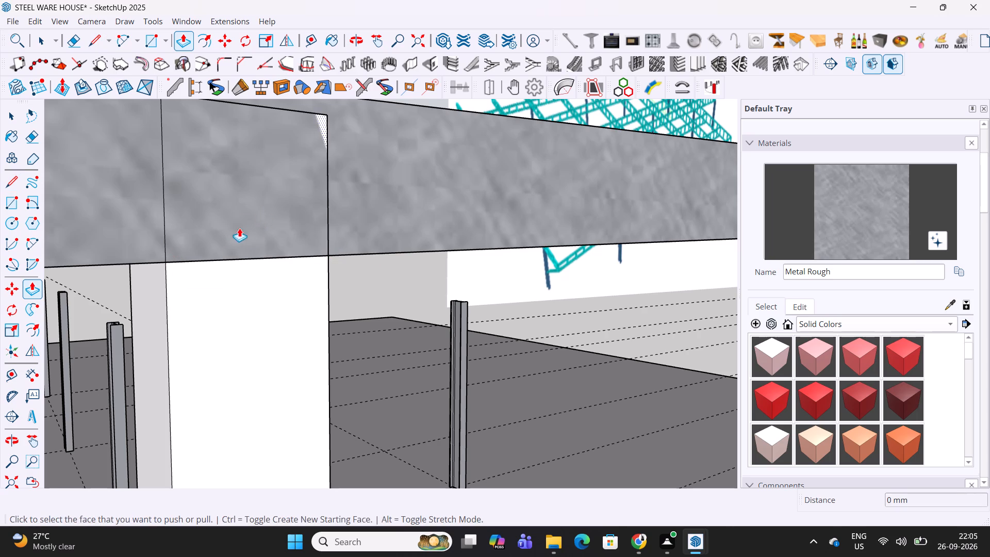
{"action": "double_click", "coordinate": [257, 229]}
Split the third vertical from the truss end along the upper chord's lower edge and push away its projecting top.
{"action": "scroll", "coordinate": [273, 228], "scroll_direction": "down", "scroll_amount": 20}
{"action": "scroll", "coordinate": [273, 228], "scroll_direction": "down", "scroll_amount": 3}
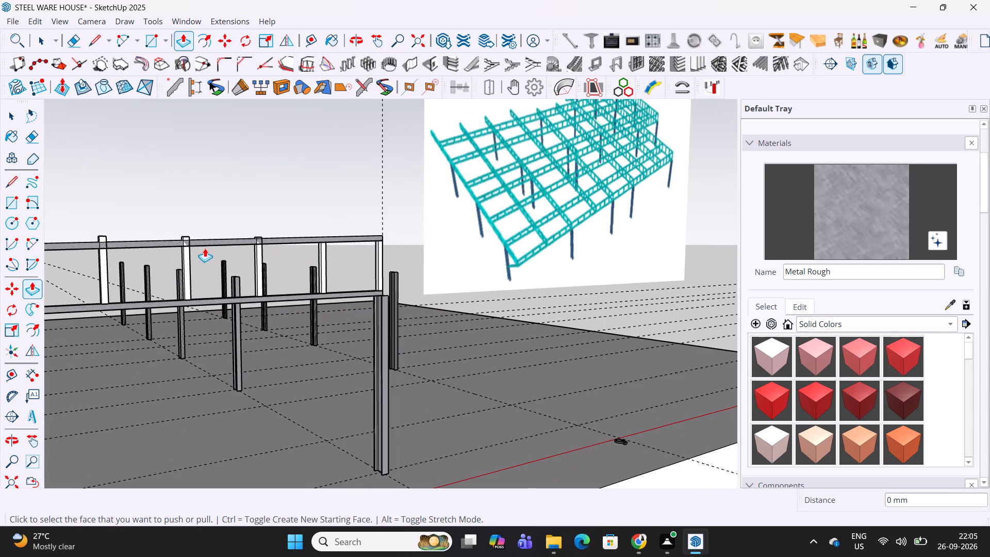
{"action": "scroll", "coordinate": [260, 239], "scroll_direction": "up", "scroll_amount": 20}
{"action": "scroll", "coordinate": [260, 239], "scroll_direction": "up", "scroll_amount": 4}
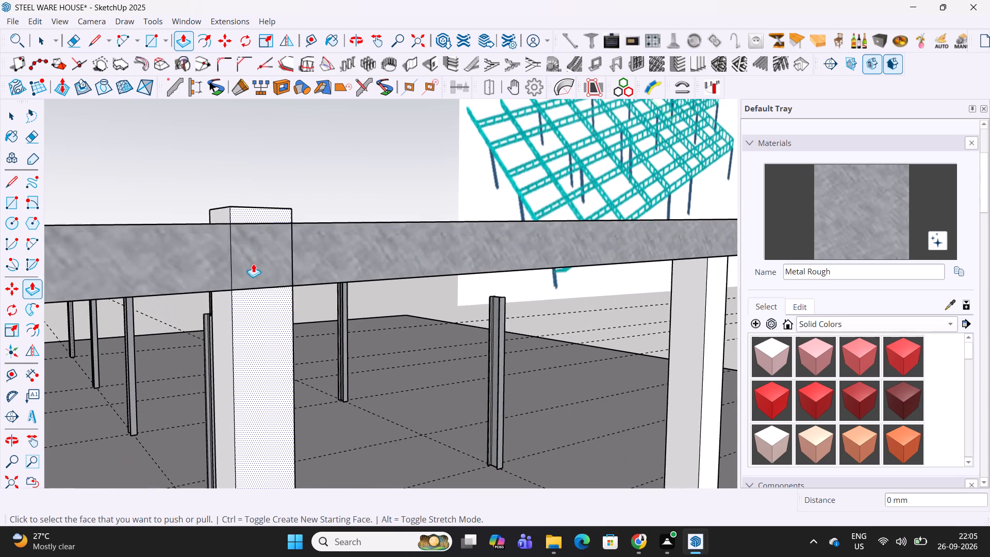
{"action": "scroll", "coordinate": [253, 264], "scroll_direction": "up", "scroll_amount": 5}
{"action": "key", "text": "l"}
{"action": "left_click", "coordinate": [218, 310]}
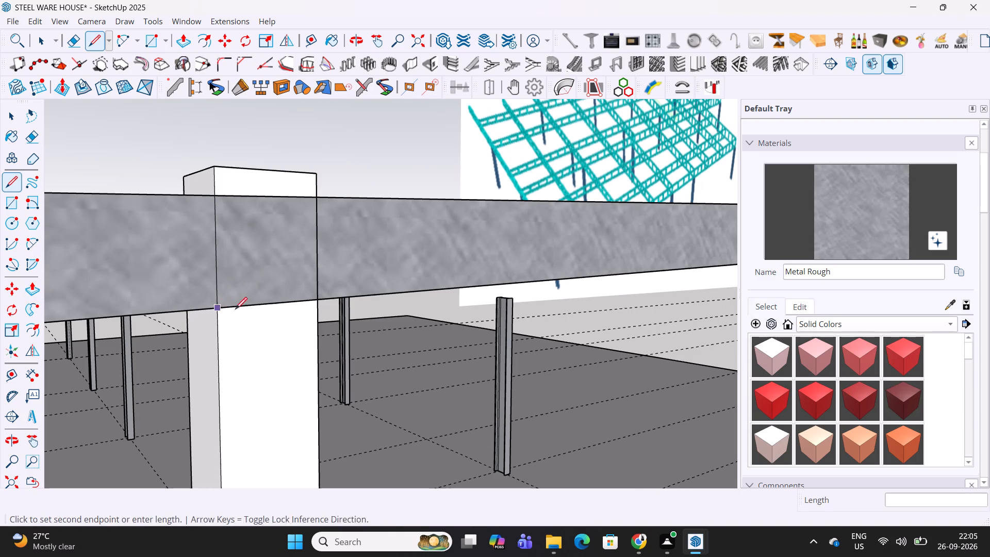
{"action": "left_click", "coordinate": [319, 298]}
{"action": "key", "text": "p"}
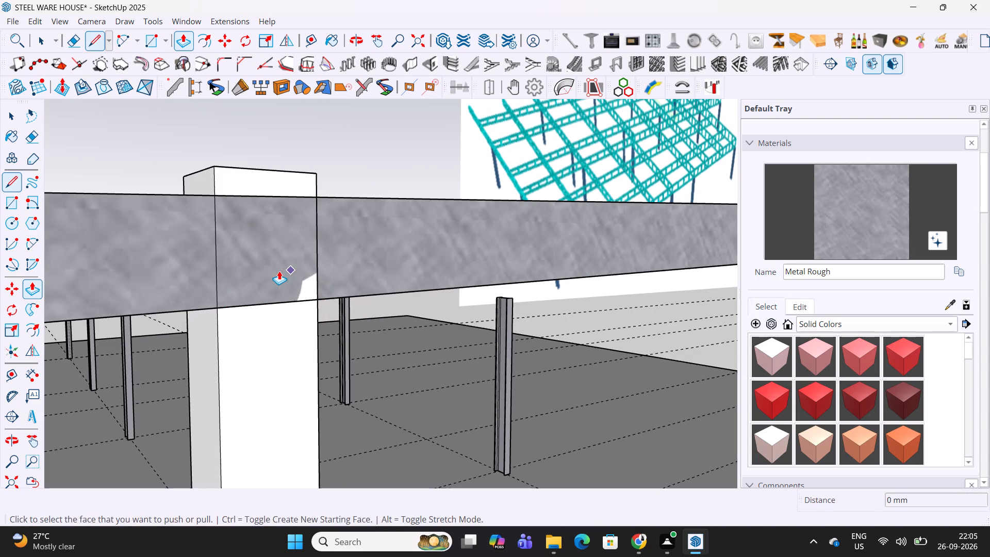
{"action": "double_click", "coordinate": [278, 273]}
Draw an 80 mm line across the fourth vertical from the end along the chord's lower edge and push away its top.
{"action": "scroll", "coordinate": [355, 267], "scroll_direction": "down", "scroll_amount": 8}
{"action": "middle_click_drag", "start_coordinate": [191, 249], "coordinate": [791, 192]}
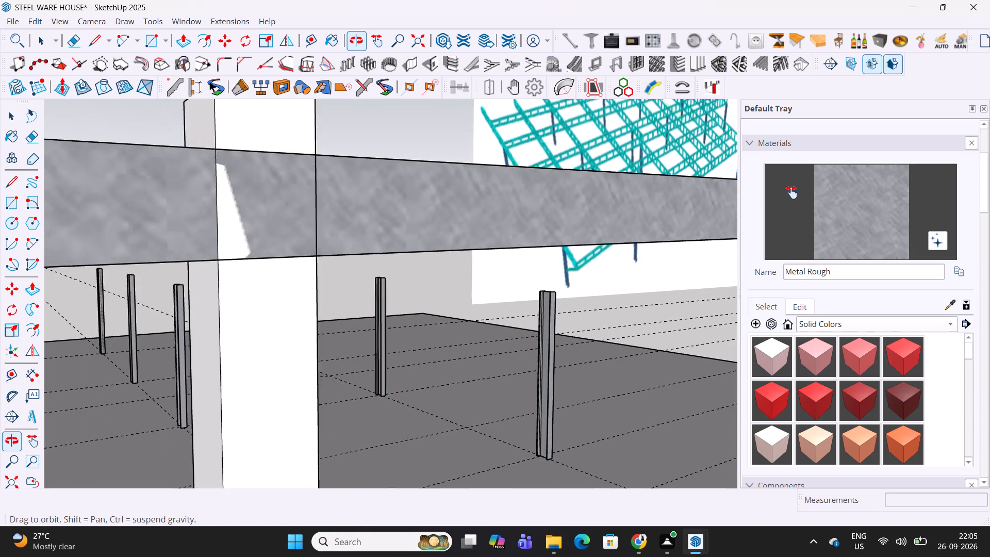
{"action": "middle_click_drag", "start_coordinate": [791, 192], "coordinate": [806, 209]}
{"action": "key", "text": "l"}
{"action": "left_click", "coordinate": [249, 291]}
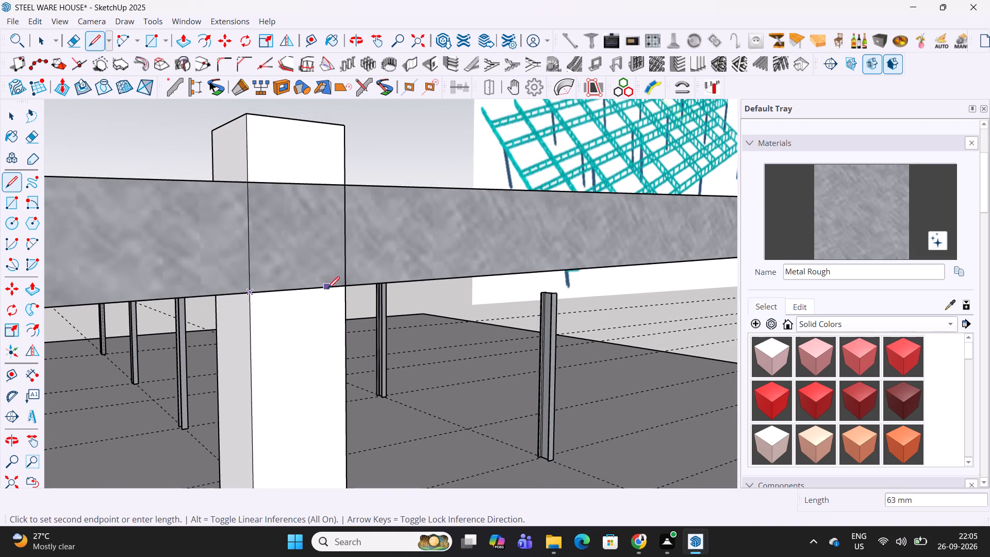
{"action": "scroll", "coordinate": [350, 281], "scroll_direction": "up", "scroll_amount": 5}
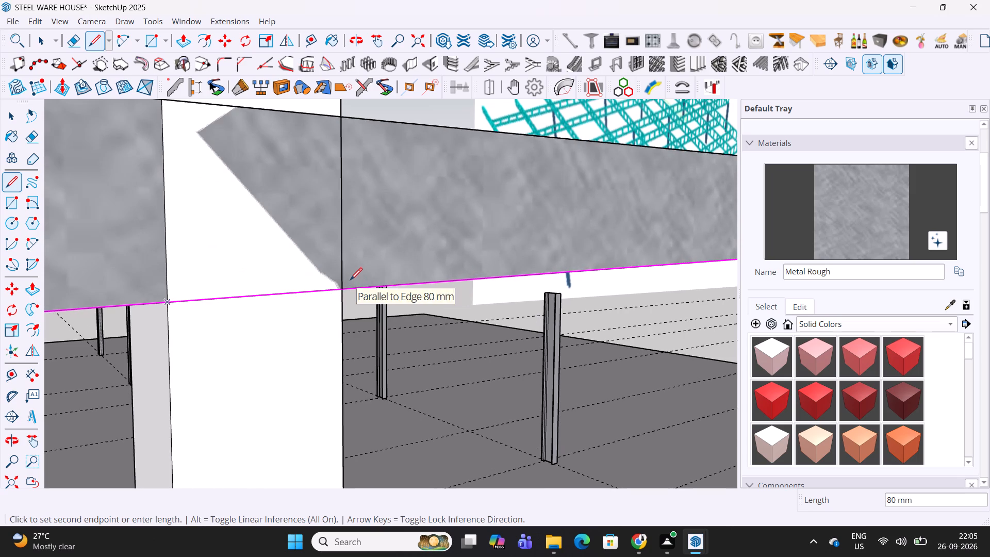
{"action": "left_click", "coordinate": [342, 289]}
{"action": "scroll", "coordinate": [342, 289], "scroll_direction": "down", "scroll_amount": 8}
{"action": "key", "text": "p"}
{"action": "double_click", "coordinate": [309, 193]}
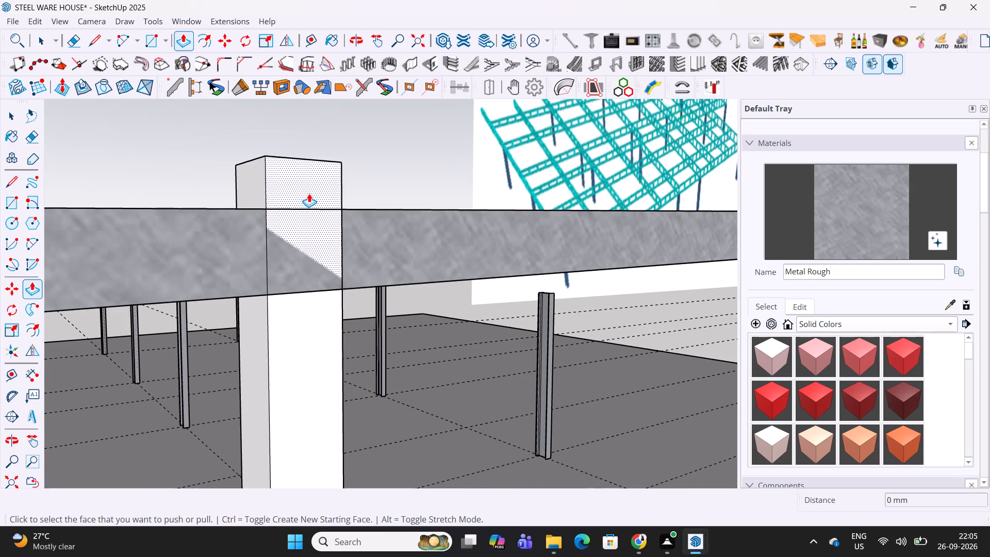
Split the fifth vertical from the truss end along the upper chord's lower edge and push away its projecting top.
{"action": "scroll", "coordinate": [309, 194], "scroll_direction": "down", "scroll_amount": 8}
{"action": "scroll", "coordinate": [211, 201], "scroll_direction": "up", "scroll_amount": 13}
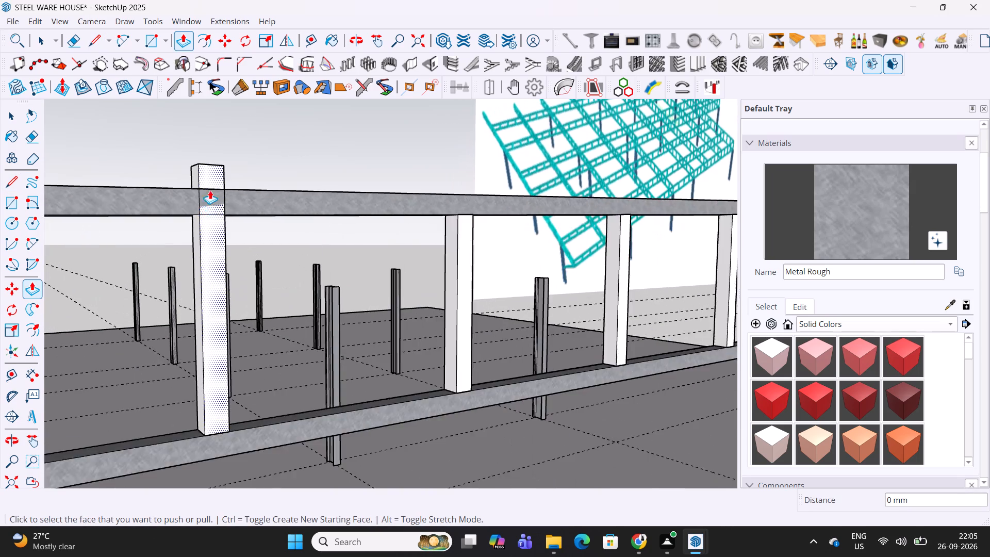
{"action": "scroll", "coordinate": [210, 190], "scroll_direction": "up", "scroll_amount": 10}
{"action": "key", "text": "l"}
{"action": "left_click", "coordinate": [178, 284]}
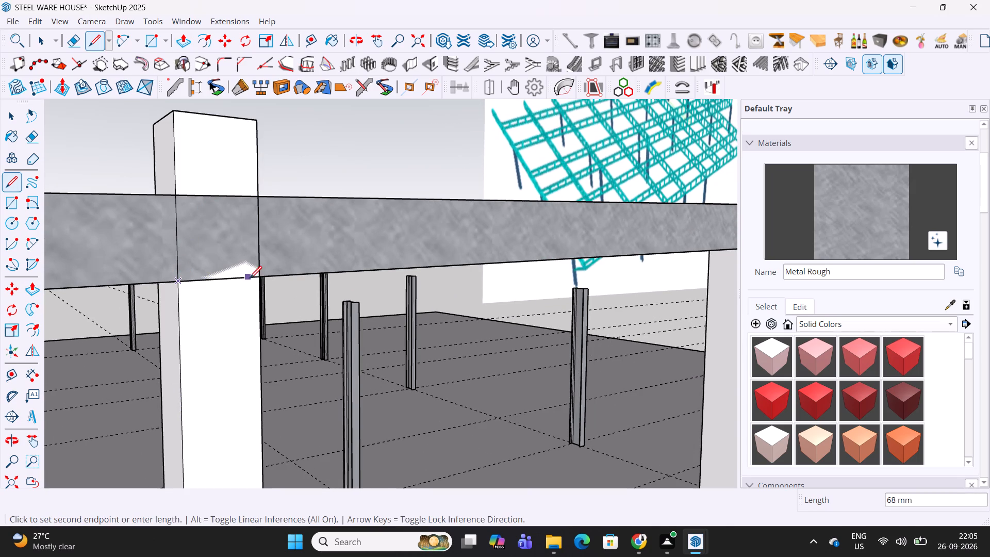
{"action": "scroll", "coordinate": [262, 276], "scroll_direction": "up", "scroll_amount": 5}
{"action": "left_click", "coordinate": [262, 276]}
{"action": "scroll", "coordinate": [262, 276], "scroll_direction": "down", "scroll_amount": 8}
{"action": "key", "text": "p"}
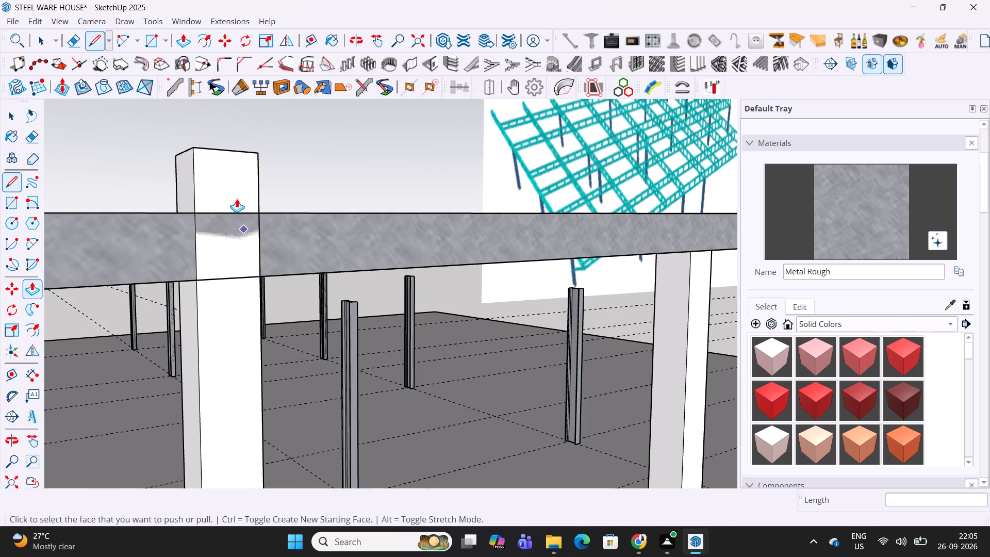
{"action": "double_click", "coordinate": [235, 184]}
Trim the tops of the remaining two projecting verticals with Push/Pull at the upper chord.
{"action": "scroll", "coordinate": [317, 188], "scroll_direction": "down", "scroll_amount": 9}
{"action": "scroll", "coordinate": [212, 189], "scroll_direction": "up", "scroll_amount": 6}
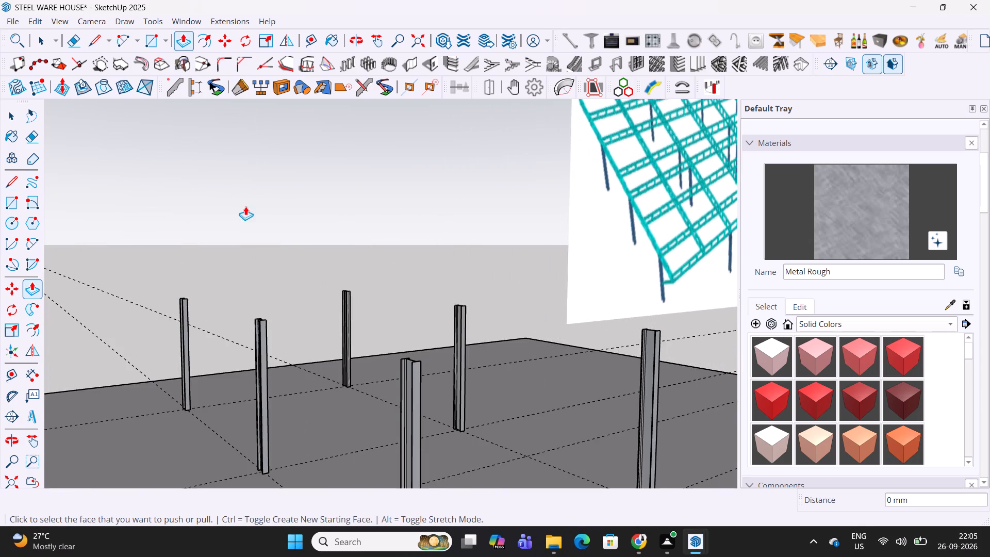
{"action": "scroll", "coordinate": [245, 206], "scroll_direction": "down", "scroll_amount": 4}
{"action": "scroll", "coordinate": [344, 246], "scroll_direction": "up", "scroll_amount": 4}
{"action": "scroll", "coordinate": [310, 265], "scroll_direction": "down", "scroll_amount": 6}
{"action": "scroll", "coordinate": [242, 283], "scroll_direction": "up", "scroll_amount": 9}
{"action": "double_click", "coordinate": [236, 269]}
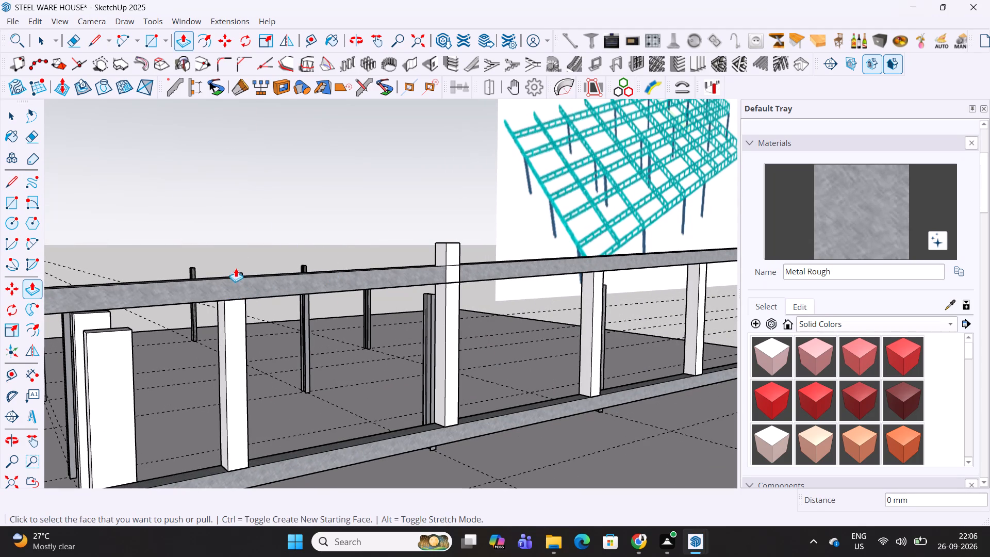
{"action": "scroll", "coordinate": [450, 259], "scroll_direction": "up", "scroll_amount": 1}
{"action": "double_click", "coordinate": [452, 258]}
Delete the vertical guide lines rising above the truss at the first column-line vertical and the end vertical.
{"action": "scroll", "coordinate": [452, 258], "scroll_direction": "down", "scroll_amount": 8}
{"action": "middle_click_drag", "start_coordinate": [485, 254], "coordinate": [307, 240]}
{"action": "scroll", "coordinate": [462, 251], "scroll_direction": "up", "scroll_amount": 3}
{"action": "middle_click_drag", "start_coordinate": [505, 265], "coordinate": [537, 250]}
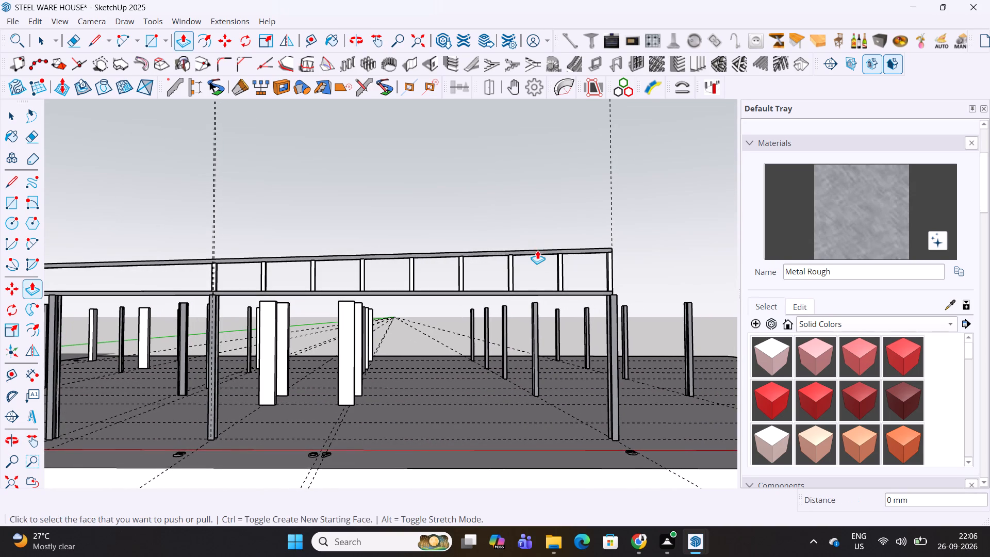
{"action": "key", "text": "space"}
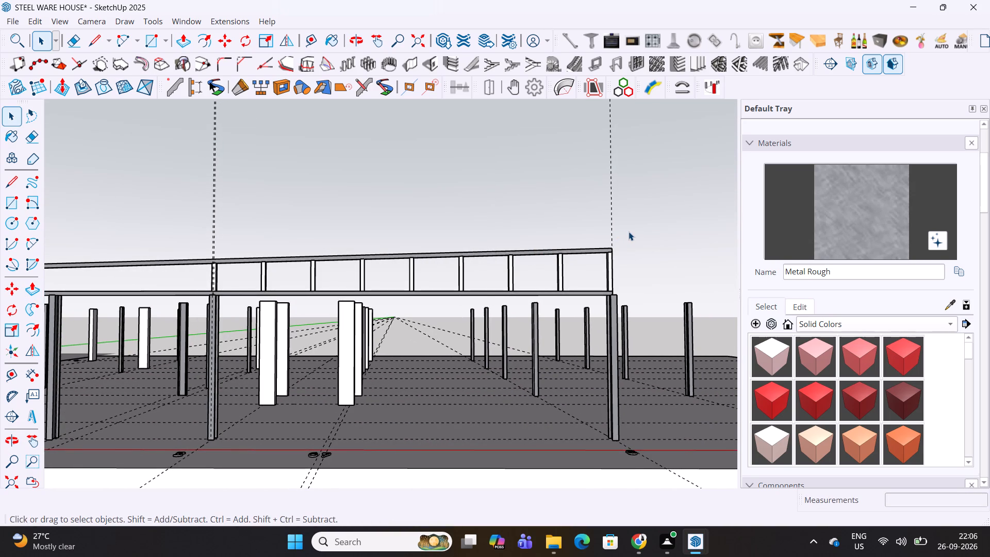
{"action": "middle_click_drag", "start_coordinate": [456, 231], "coordinate": [490, 265]}
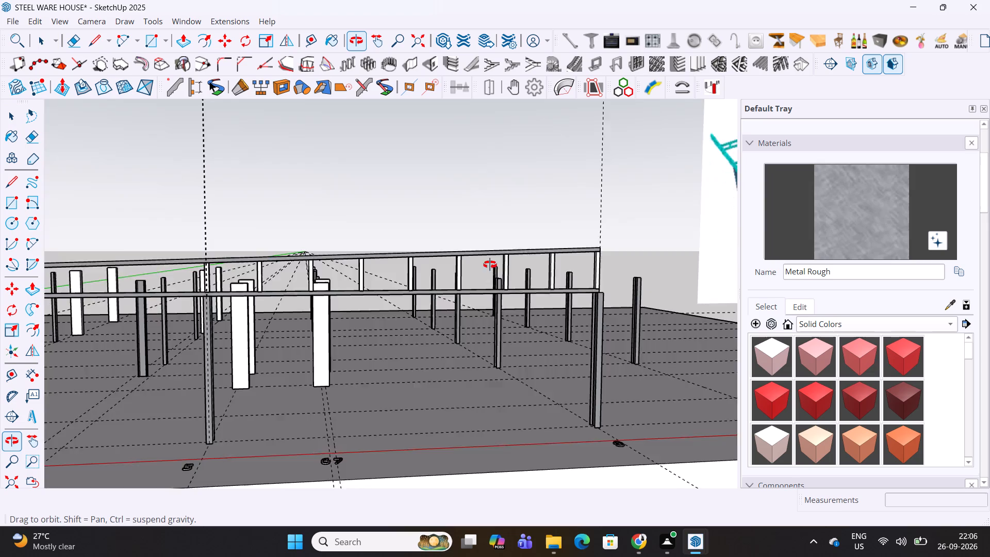
{"action": "middle_click_drag", "start_coordinate": [490, 265], "coordinate": [350, 203]}
{"action": "left_click_drag", "start_coordinate": [312, 137], "coordinate": [213, 177]}
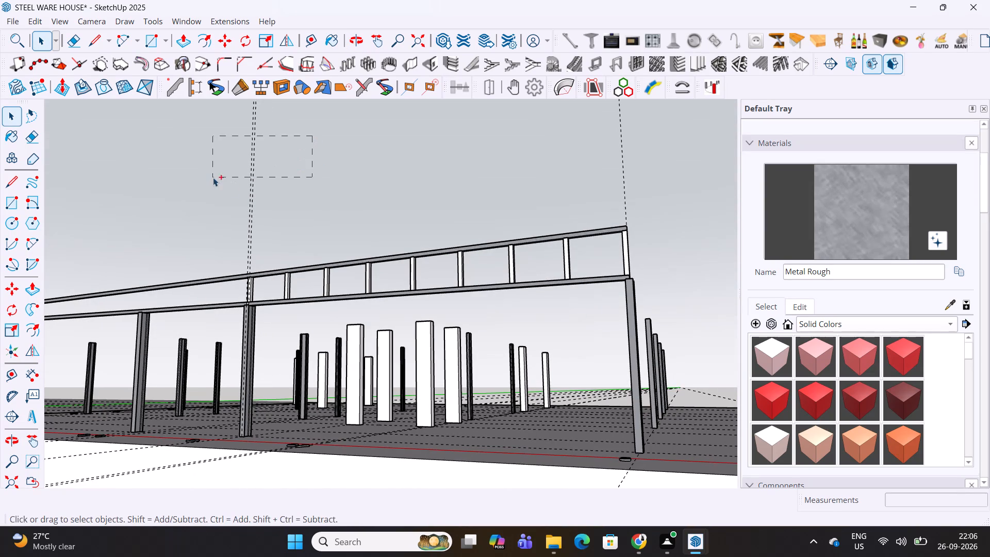
{"action": "left_click_drag", "start_coordinate": [646, 126], "coordinate": [519, 175], "text": "ctrl"}
{"action": "key", "text": "Delete"}
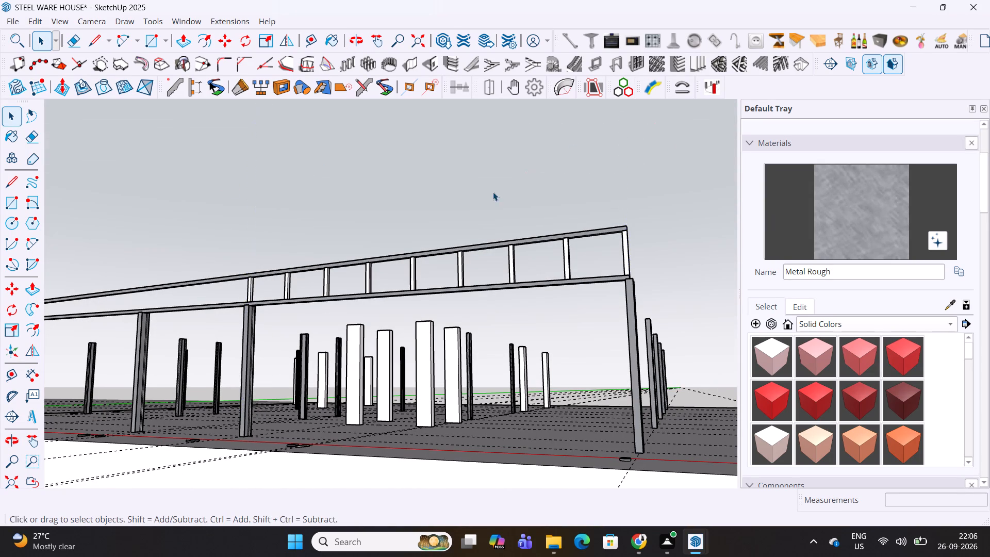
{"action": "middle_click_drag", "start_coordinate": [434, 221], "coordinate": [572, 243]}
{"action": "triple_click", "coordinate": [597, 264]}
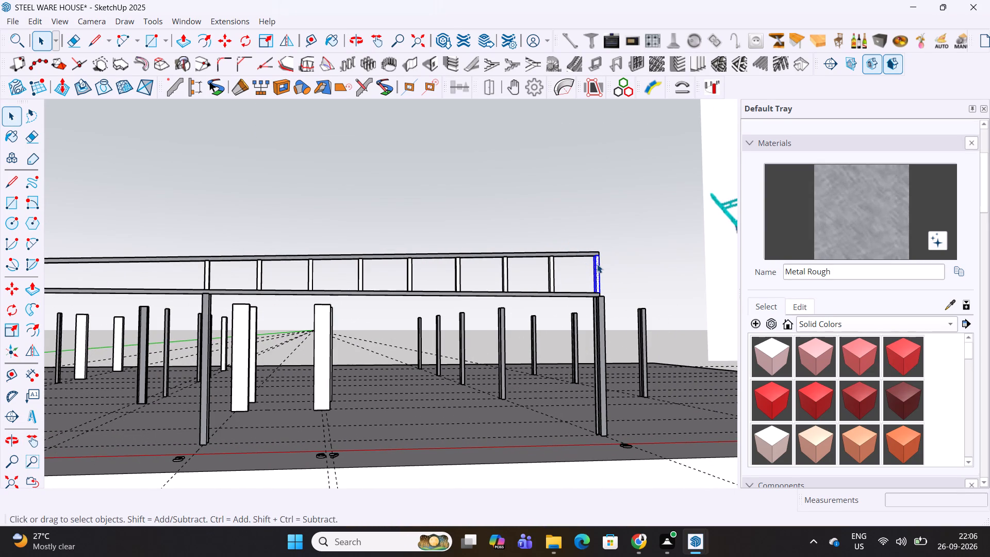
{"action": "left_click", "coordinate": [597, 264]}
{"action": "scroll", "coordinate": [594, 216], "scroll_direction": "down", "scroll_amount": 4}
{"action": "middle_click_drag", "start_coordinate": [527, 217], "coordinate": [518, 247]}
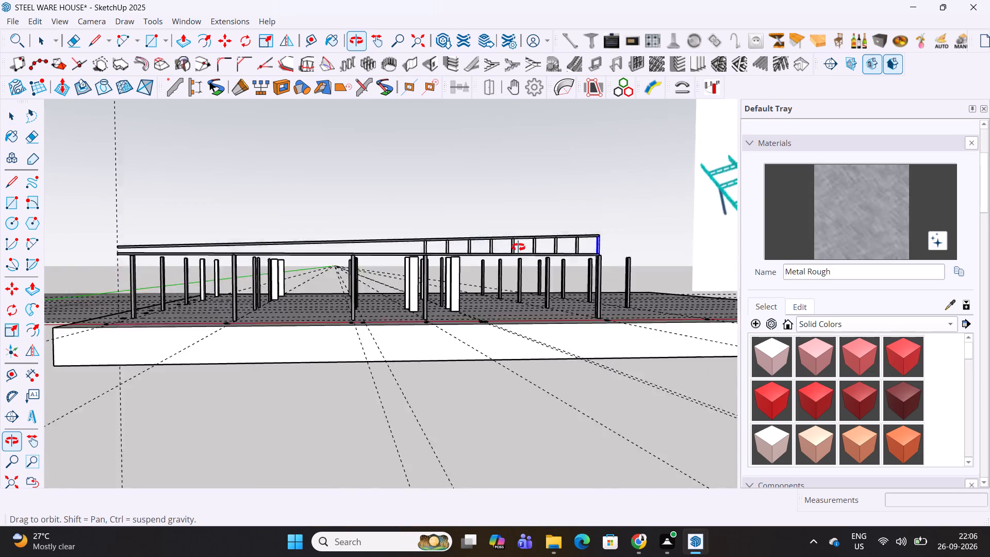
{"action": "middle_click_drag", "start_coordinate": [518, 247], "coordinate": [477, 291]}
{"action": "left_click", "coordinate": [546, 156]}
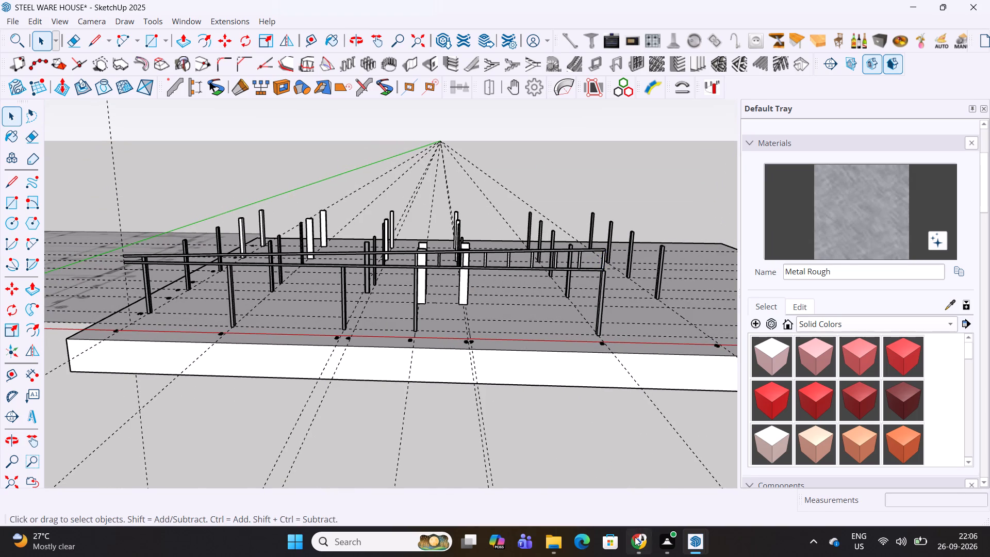
Check the truss sections along grids D and H in the framing layout PDF in Chrome.
{"action": "left_click", "coordinate": [635, 537]}
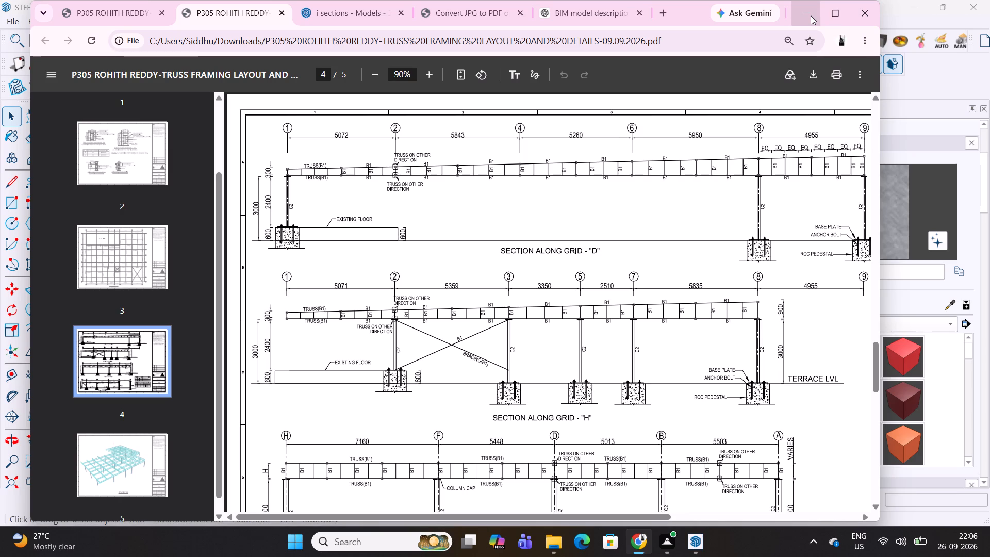
{"action": "left_click", "coordinate": [811, 15]}
Place a vertical guide through the middle of the outer flange at the top of the grid 3 column.
{"action": "scroll", "coordinate": [440, 260], "scroll_direction": "up", "scroll_amount": 13}
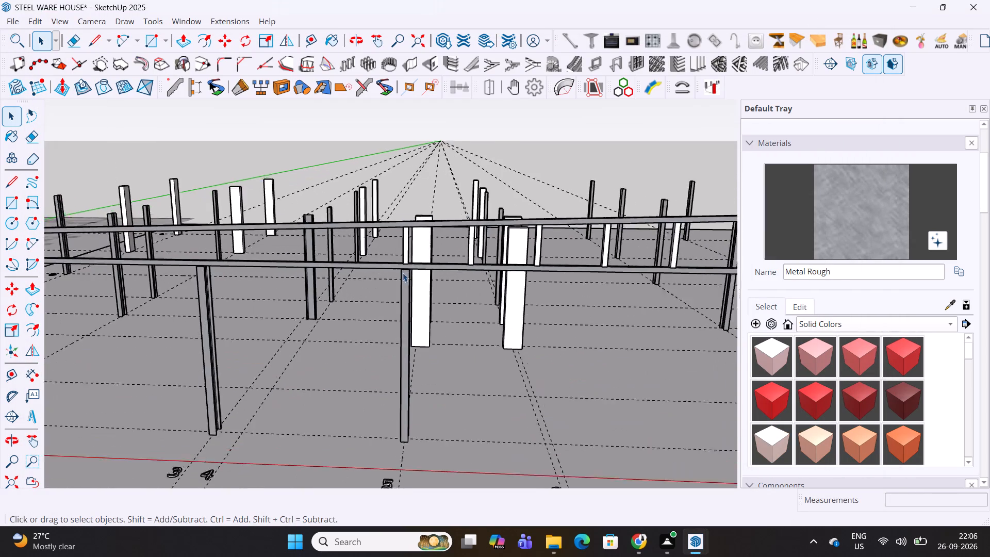
{"action": "scroll", "coordinate": [403, 273], "scroll_direction": "up", "scroll_amount": 2}
{"action": "middle_click_drag", "start_coordinate": [403, 273], "coordinate": [684, 315], "text": "shift"}
{"action": "scroll", "coordinate": [584, 294], "scroll_direction": "up", "scroll_amount": 1, "text": "shift"}
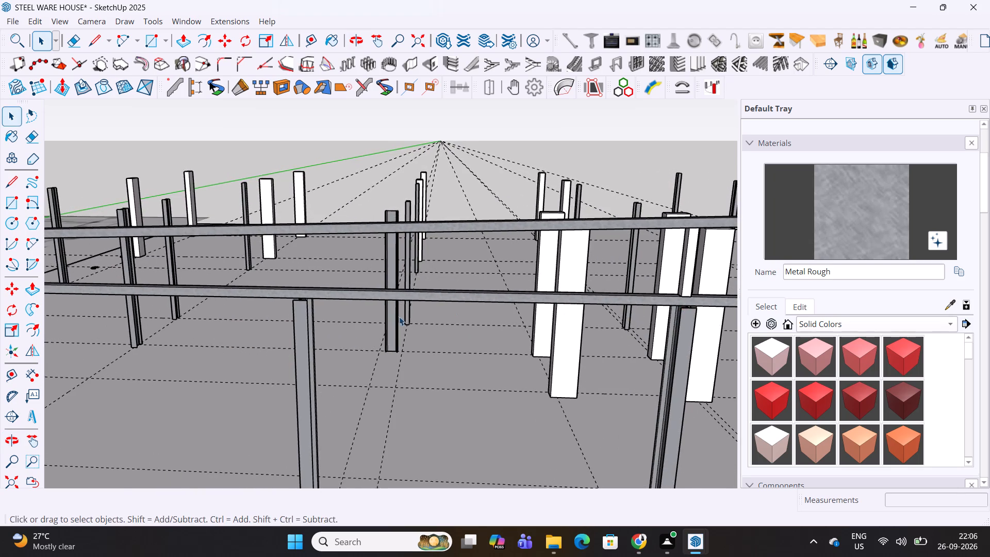
{"action": "scroll", "coordinate": [315, 343], "scroll_direction": "up", "scroll_amount": 18}
{"action": "middle_click_drag", "start_coordinate": [304, 241], "coordinate": [338, 357]}
{"action": "key", "text": "t"}
{"action": "left_click", "coordinate": [232, 206]}
{"action": "scroll", "coordinate": [280, 157], "scroll_direction": "up", "scroll_amount": 10}
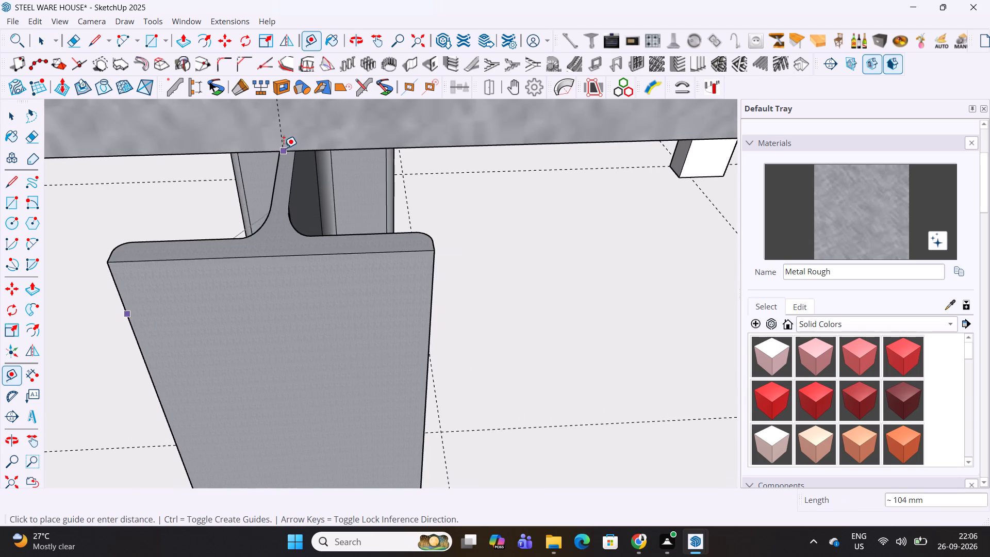
{"action": "scroll", "coordinate": [284, 148], "scroll_direction": "up", "scroll_amount": 5}
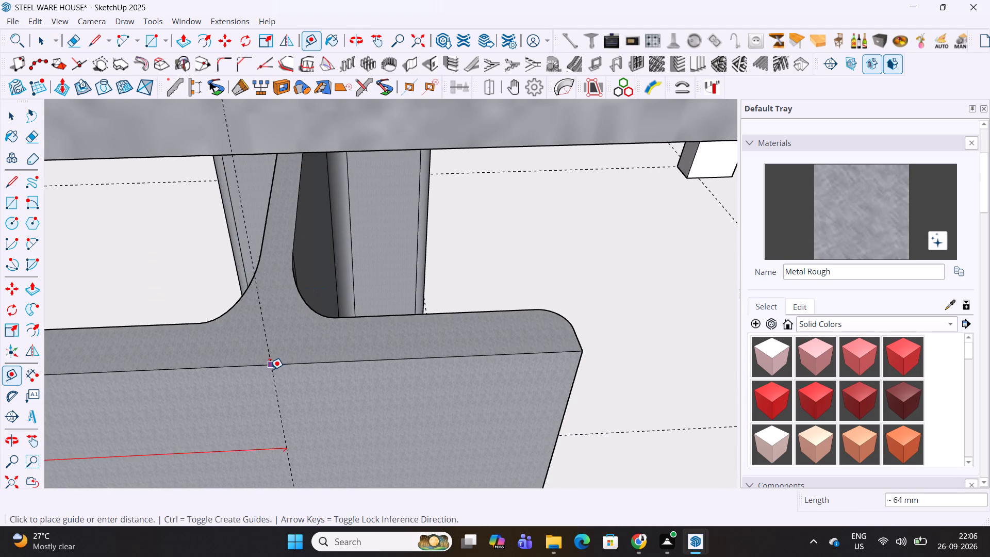
{"action": "left_click", "coordinate": [260, 366]}
{"action": "left_click", "coordinate": [263, 380]}
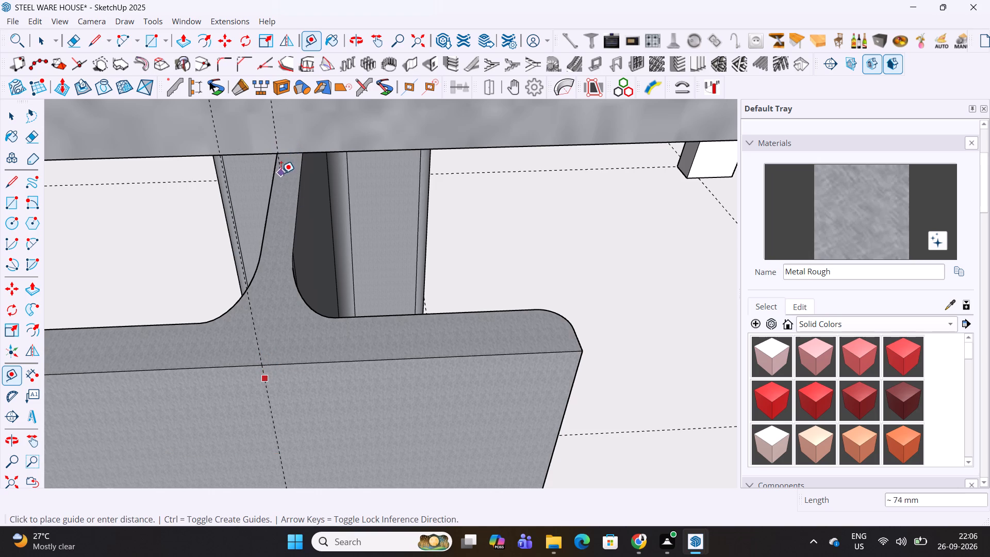
Add a guide along the grid 3 column's web and a vertical guide where the web meets the lower chord.
{"action": "middle_click_drag", "start_coordinate": [262, 355], "coordinate": [487, 326]}
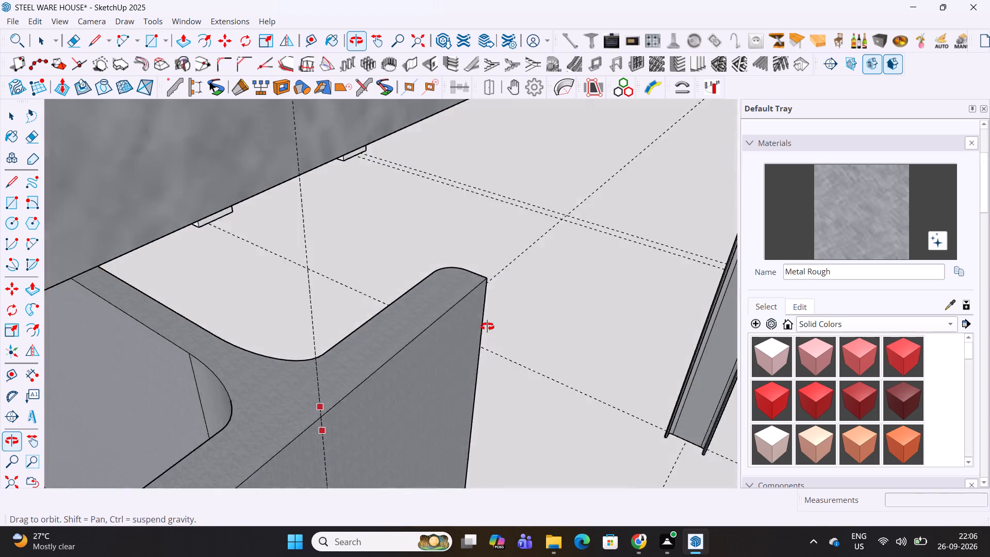
{"action": "middle_click_drag", "start_coordinate": [487, 326], "coordinate": [508, 324]}
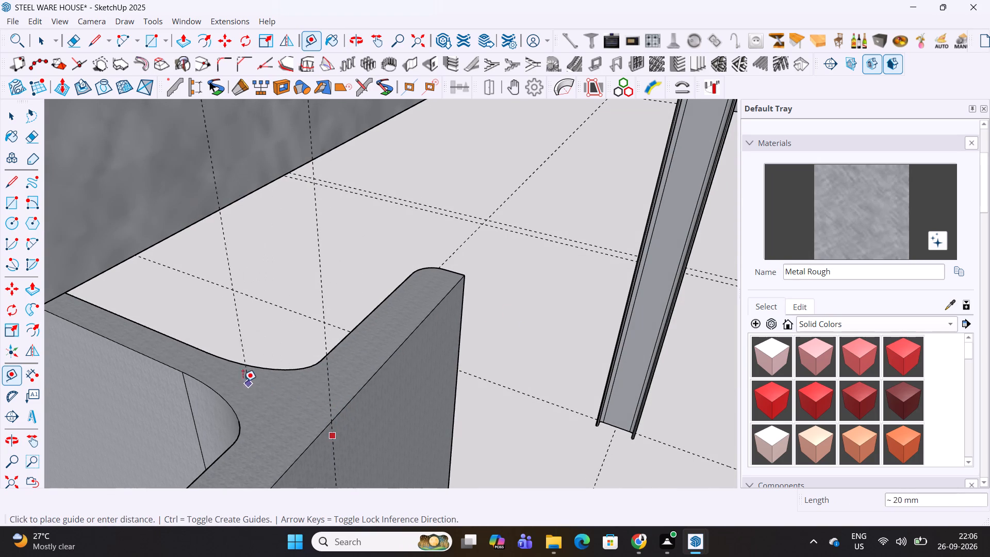
{"action": "key", "text": "Escape"}
{"action": "left_click", "coordinate": [332, 420]}
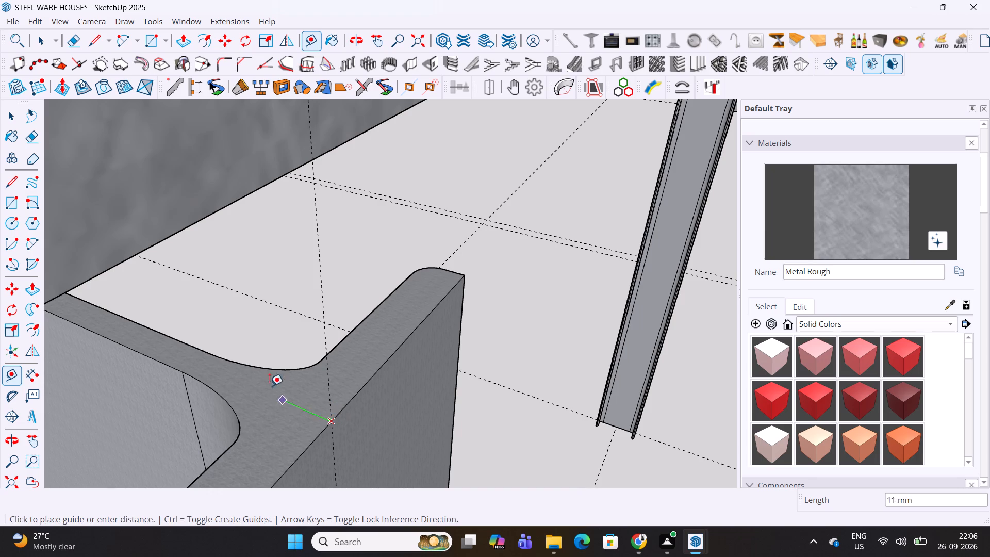
{"action": "left_click", "coordinate": [55, 300]}
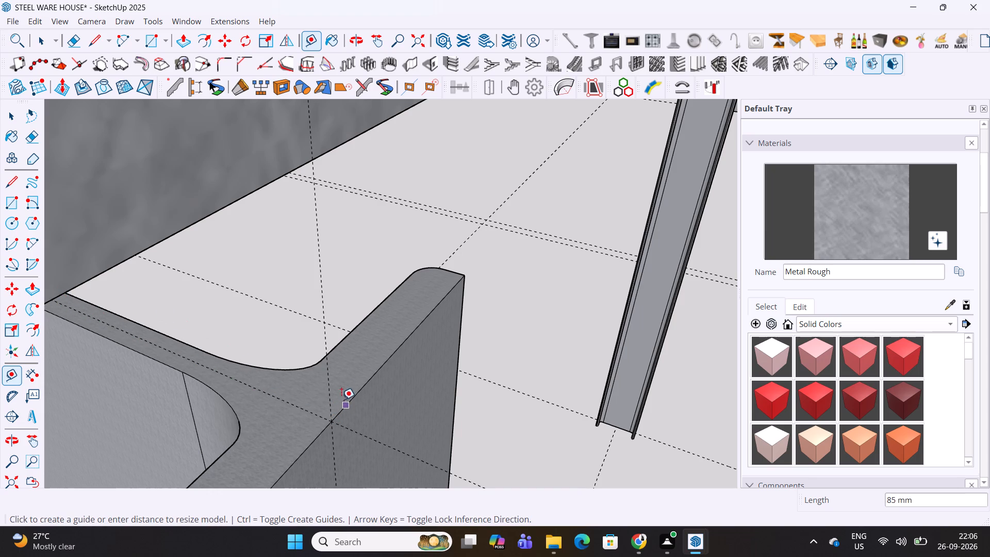
{"action": "left_click", "coordinate": [331, 390]}
{"action": "left_click", "coordinate": [53, 302]}
Copy the vertical guide from the grid 3 column to the matching flange point on the grid 2 column, 5360 mm away.
{"action": "scroll", "coordinate": [239, 305], "scroll_direction": "down", "scroll_amount": 7}
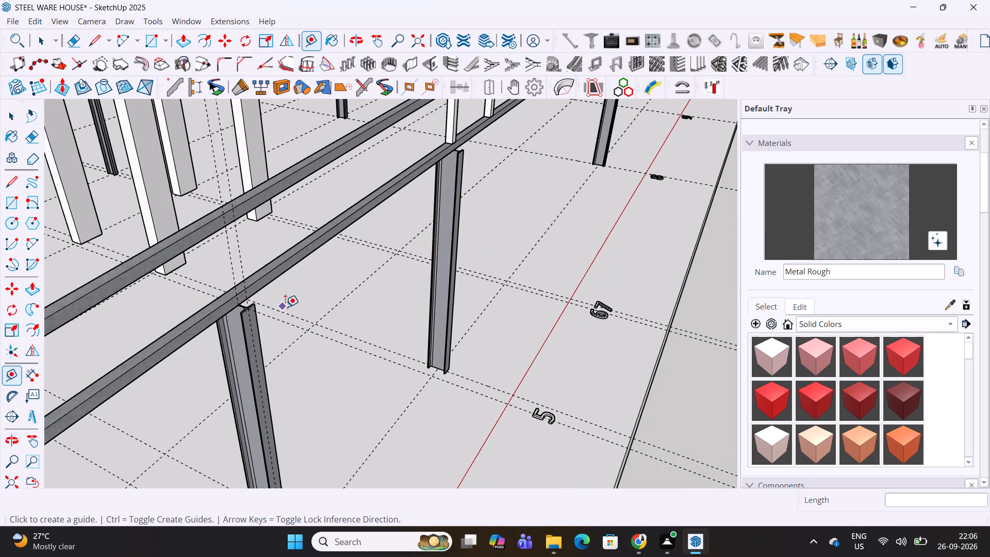
{"action": "middle_click_drag", "start_coordinate": [415, 265], "coordinate": [202, 256]}
{"action": "scroll", "coordinate": [434, 178], "scroll_direction": "down", "scroll_amount": 3}
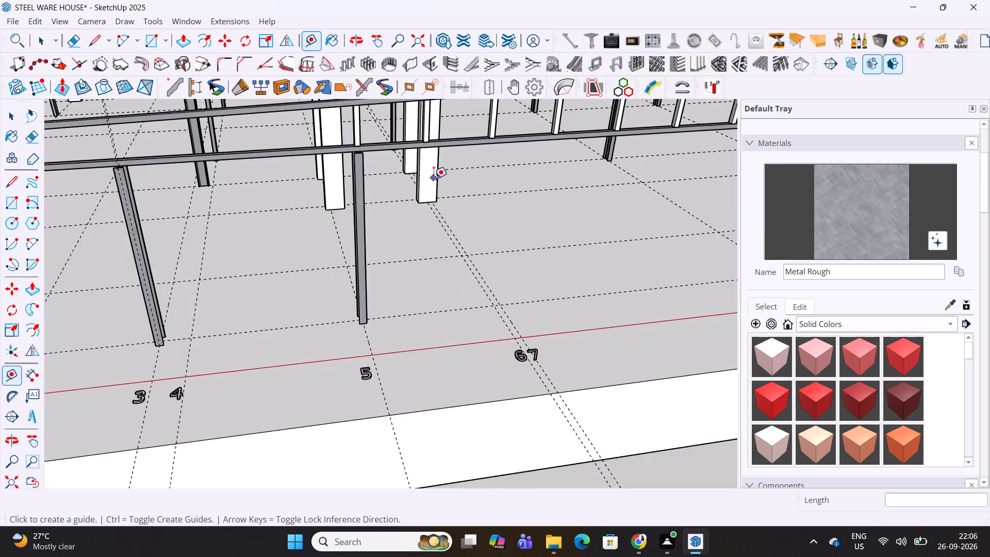
{"action": "scroll", "coordinate": [434, 178], "scroll_direction": "down", "scroll_amount": 1}
{"action": "middle_click_drag", "start_coordinate": [434, 178], "coordinate": [664, 251], "text": "shift"}
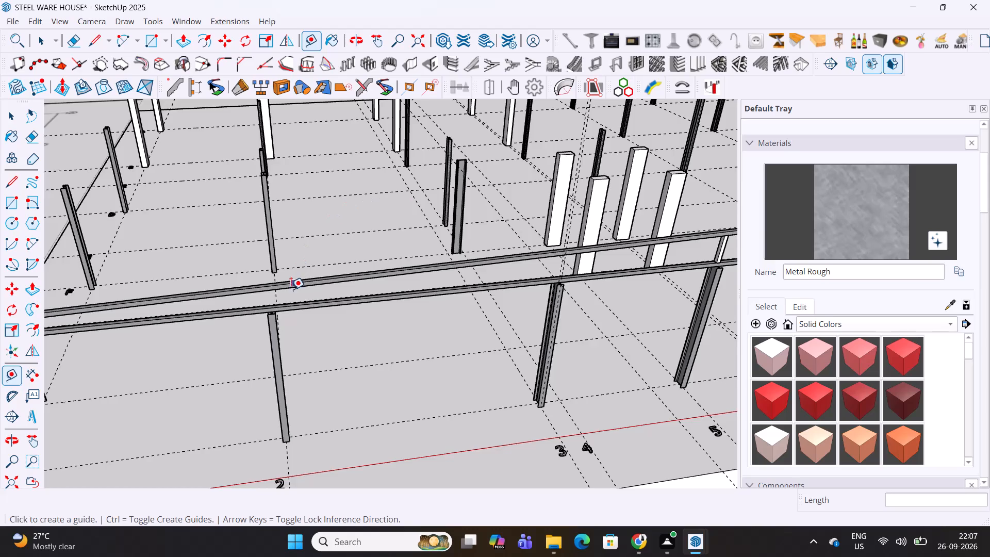
{"action": "scroll", "coordinate": [286, 304], "scroll_direction": "up", "scroll_amount": 5}
{"action": "middle_click_drag", "start_coordinate": [591, 276], "coordinate": [396, 271]}
{"action": "scroll", "coordinate": [630, 249], "scroll_direction": "up", "scroll_amount": 5}
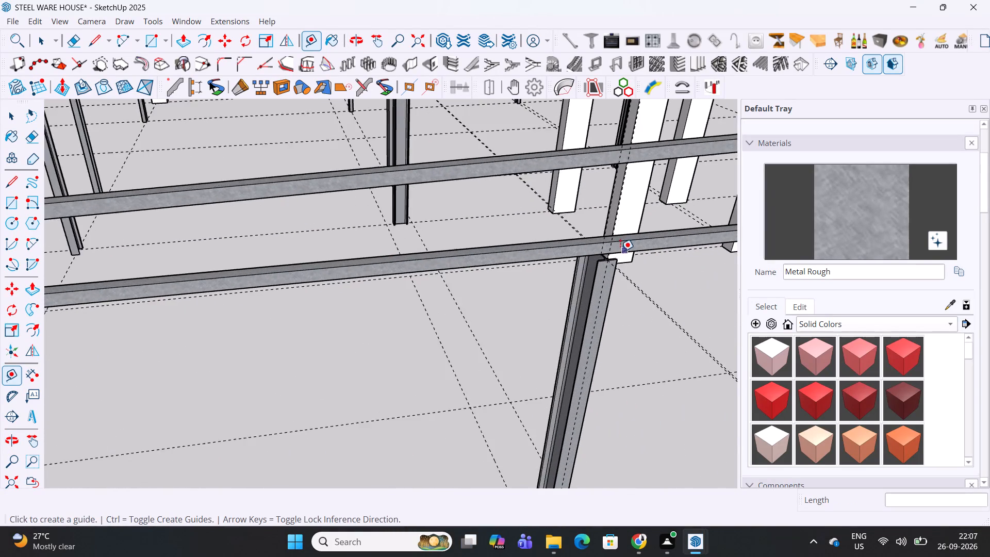
{"action": "scroll", "coordinate": [620, 251], "scroll_direction": "up", "scroll_amount": 10}
{"action": "key", "text": "space"}
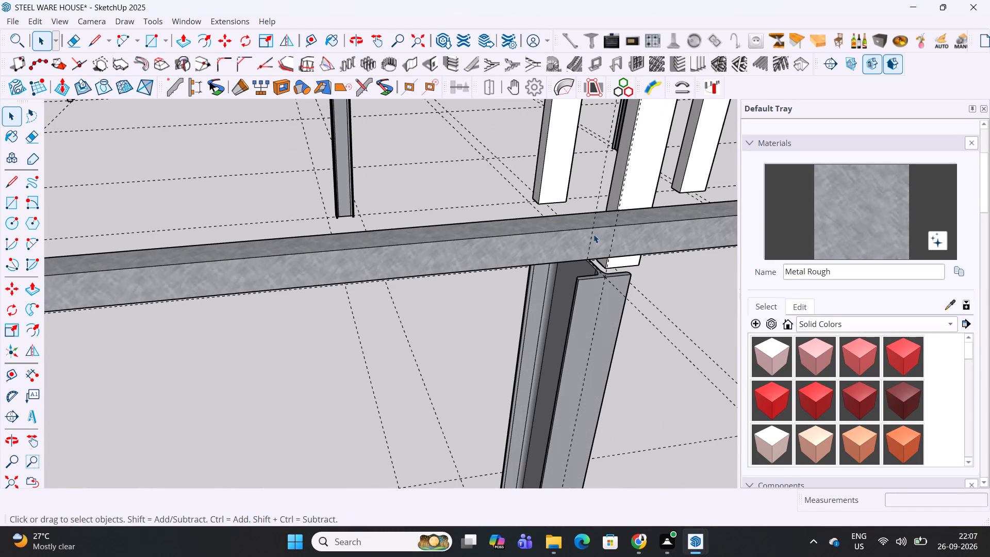
{"action": "left_click", "coordinate": [593, 234]}
{"action": "key", "text": "m"}
{"action": "scroll", "coordinate": [609, 281], "scroll_direction": "up", "scroll_amount": 5}
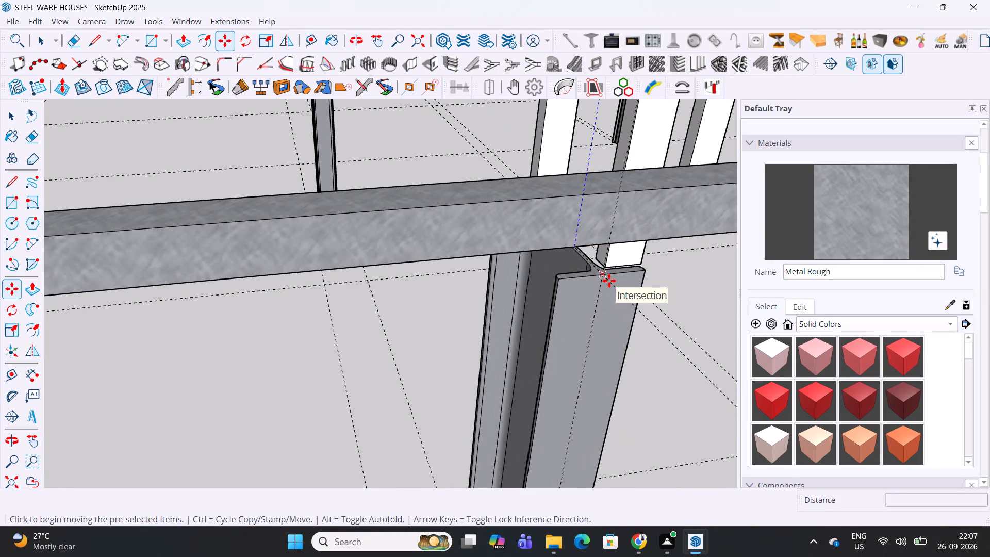
{"action": "left_click", "coordinate": [607, 281]}
{"action": "scroll", "coordinate": [521, 276], "scroll_direction": "down", "scroll_amount": 5}
{"action": "middle_click_drag", "start_coordinate": [437, 288], "coordinate": [870, 226], "text": "shift"}
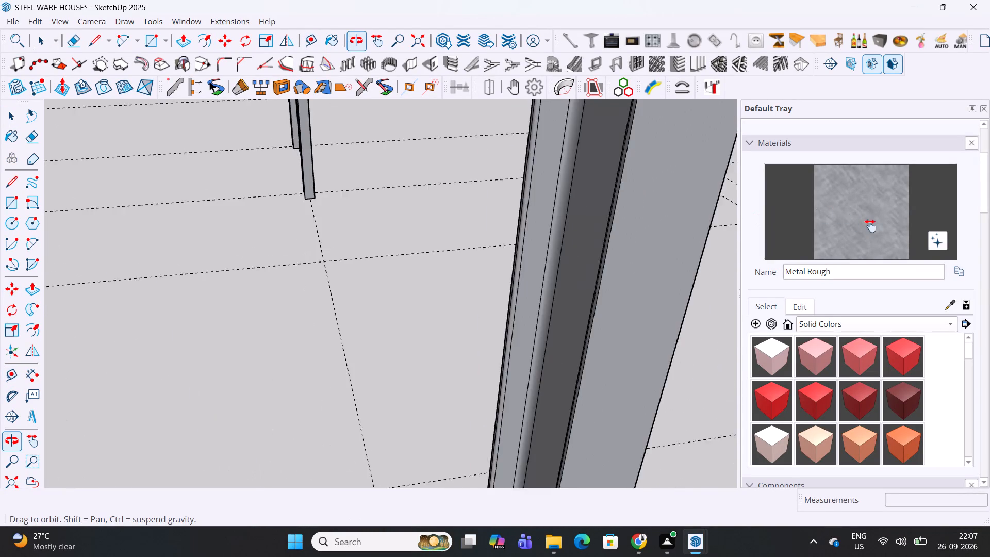
{"action": "middle_click_drag", "start_coordinate": [870, 226], "coordinate": [853, 239], "text": "shift"}
{"action": "left_click", "coordinate": [515, 189]}
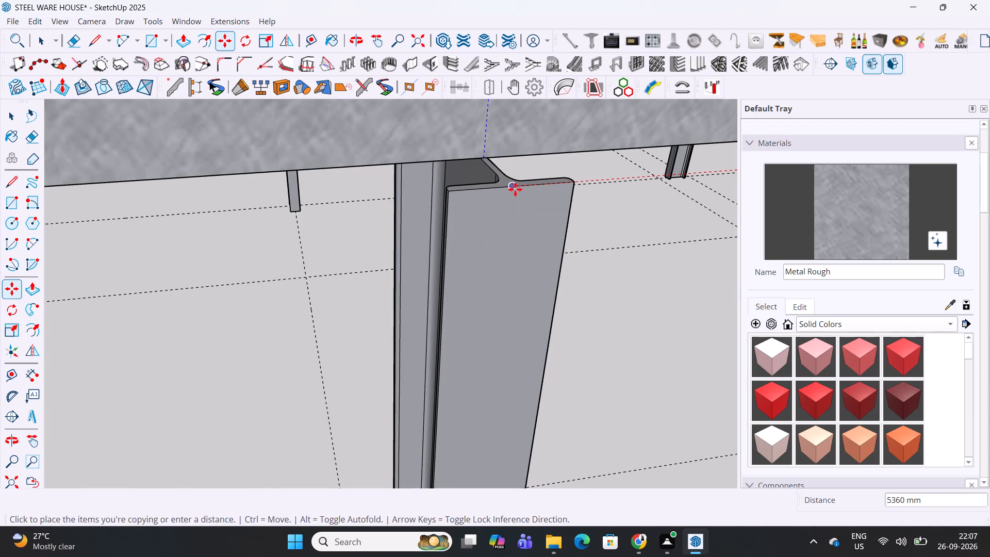
Copy the truss vertical above the grid 5 column 3350 mm along the truss to the grid 3 column.
{"action": "scroll", "coordinate": [423, 193], "scroll_direction": "down", "scroll_amount": 13}
{"action": "scroll", "coordinate": [435, 205], "scroll_direction": "down", "scroll_amount": 12}
{"action": "middle_click_drag", "start_coordinate": [565, 182], "coordinate": [437, 80]}
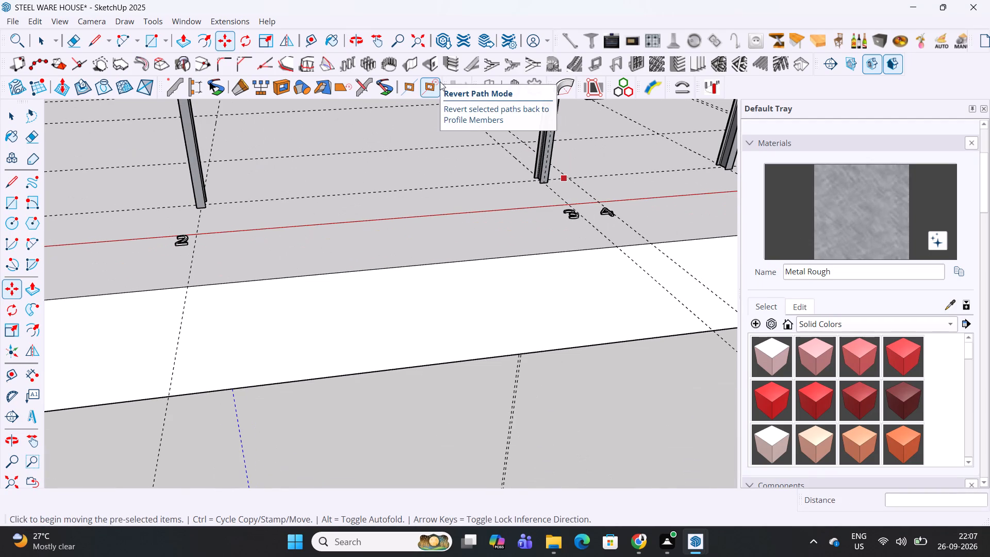
{"action": "scroll", "coordinate": [440, 81], "scroll_direction": "down", "scroll_amount": 4}
{"action": "middle_click_drag", "start_coordinate": [531, 78], "coordinate": [461, 225], "text": "shift"}
{"action": "scroll", "coordinate": [517, 208], "scroll_direction": "down", "scroll_amount": 4}
{"action": "middle_click_drag", "start_coordinate": [569, 166], "coordinate": [529, 323]}
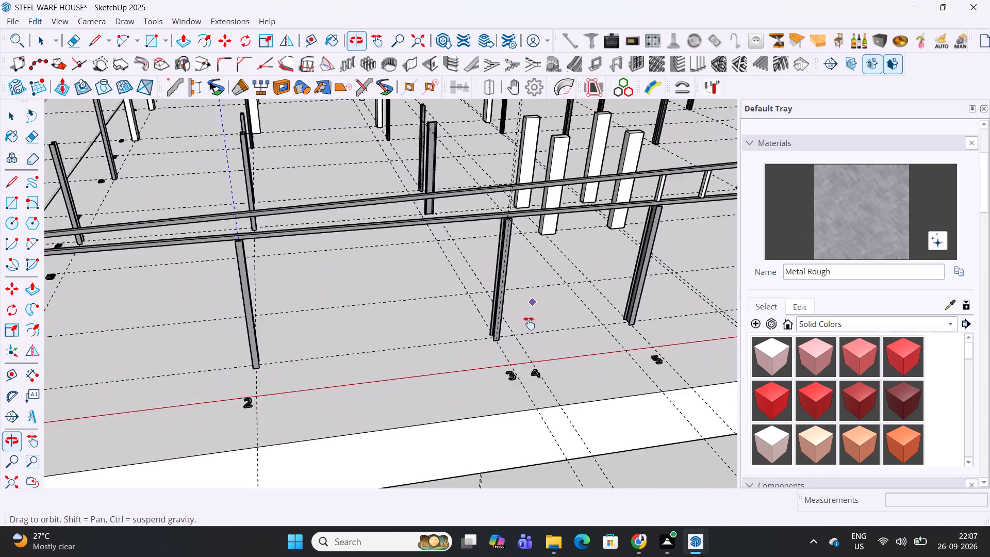
{"action": "middle_click_drag", "start_coordinate": [529, 323], "coordinate": [523, 358]}
{"action": "middle_click_drag", "start_coordinate": [574, 300], "coordinate": [431, 315], "text": "shift"}
{"action": "scroll", "coordinate": [484, 283], "scroll_direction": "up", "scroll_amount": 15}
{"action": "key", "text": "space"}
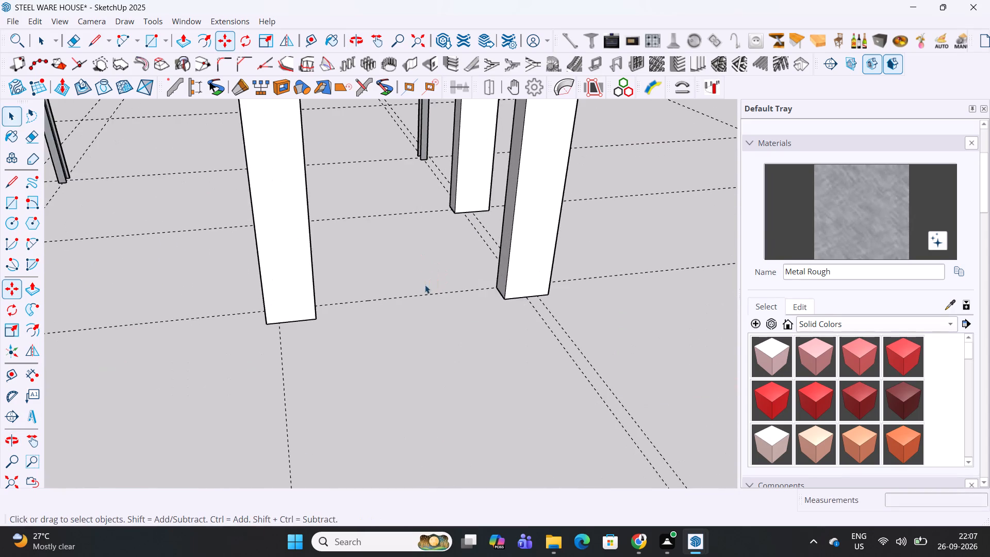
{"action": "scroll", "coordinate": [450, 266], "scroll_direction": "down", "scroll_amount": 6}
{"action": "left_click", "coordinate": [444, 266]}
{"action": "scroll", "coordinate": [441, 277], "scroll_direction": "up", "scroll_amount": 5}
{"action": "triple_click", "coordinate": [440, 257]}
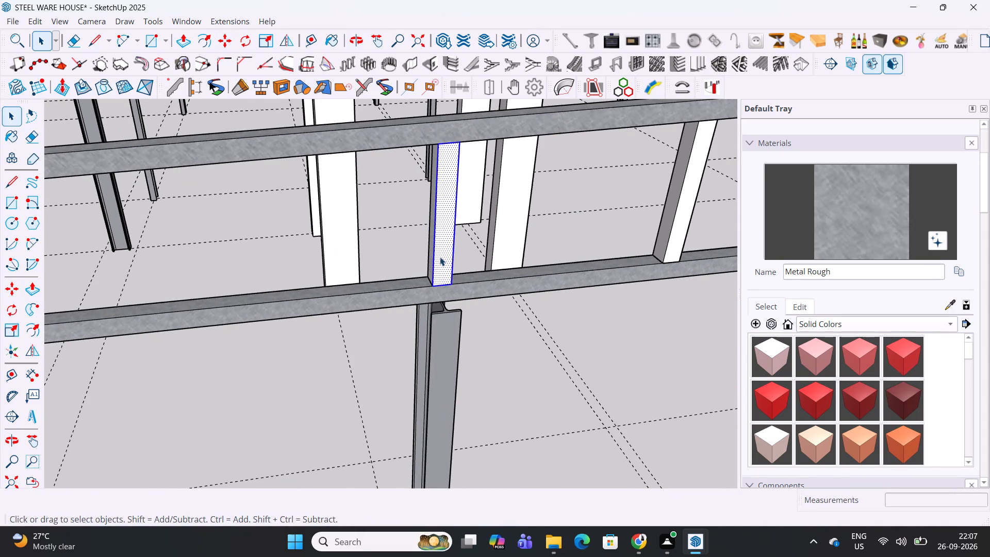
{"action": "scroll", "coordinate": [445, 287], "scroll_direction": "up", "scroll_amount": 5}
{"action": "key", "text": "m"}
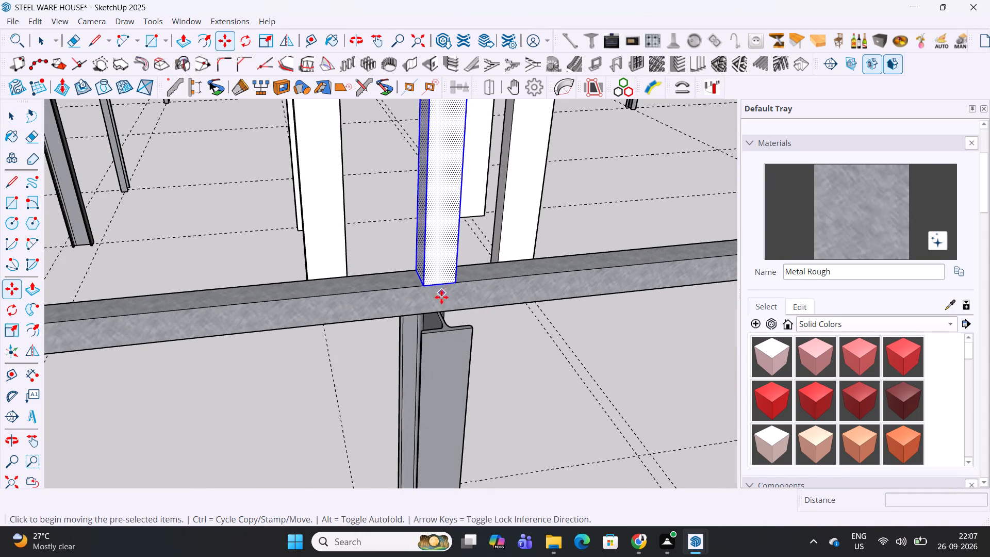
{"action": "scroll", "coordinate": [442, 311], "scroll_direction": "up", "scroll_amount": 4}
{"action": "left_click", "coordinate": [451, 344]}
{"action": "scroll", "coordinate": [507, 309], "scroll_direction": "down", "scroll_amount": 6}
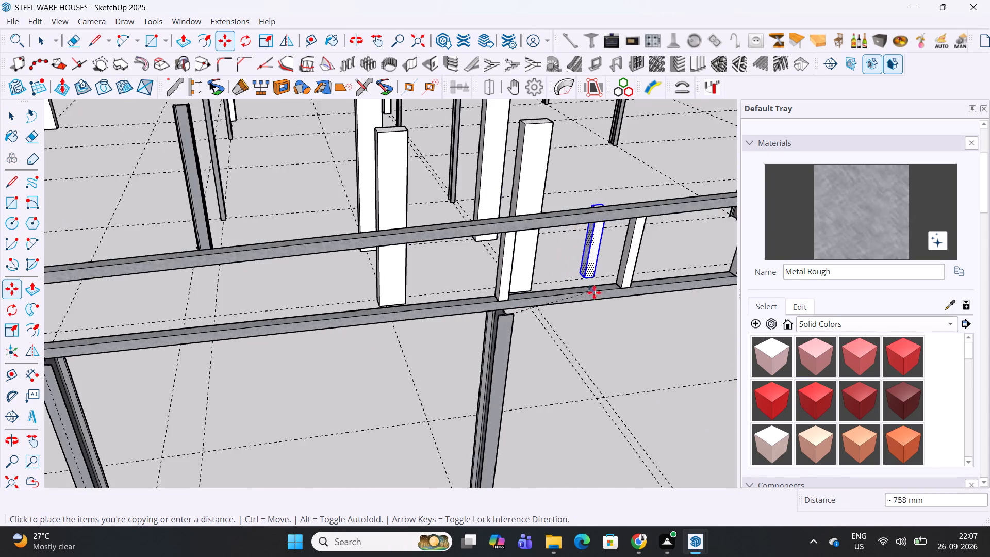
{"action": "scroll", "coordinate": [597, 292], "scroll_direction": "down", "scroll_amount": 3}
{"action": "middle_click_drag", "start_coordinate": [185, 329], "coordinate": [298, 310]}
{"action": "scroll", "coordinate": [300, 316], "scroll_direction": "up", "scroll_amount": 10}
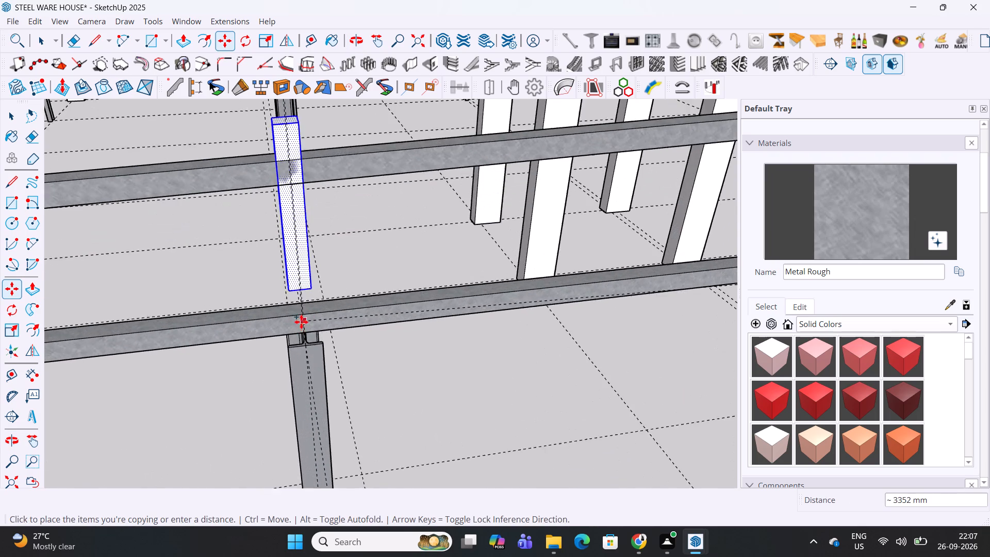
{"action": "scroll", "coordinate": [304, 330], "scroll_direction": "up", "scroll_amount": 5}
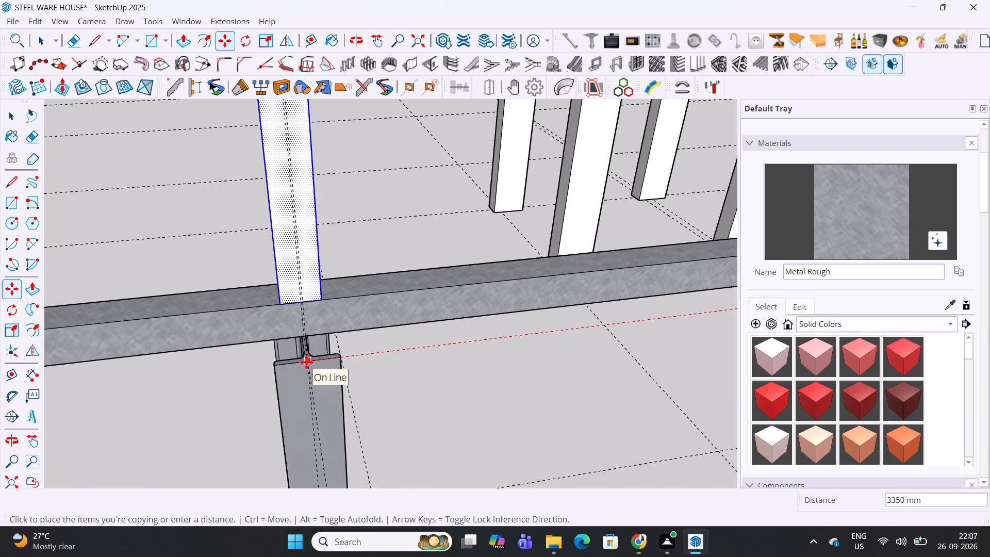
{"action": "middle_click_drag", "start_coordinate": [306, 363], "coordinate": [412, 348]}
{"action": "scroll", "coordinate": [362, 371], "scroll_direction": "up", "scroll_amount": 4}
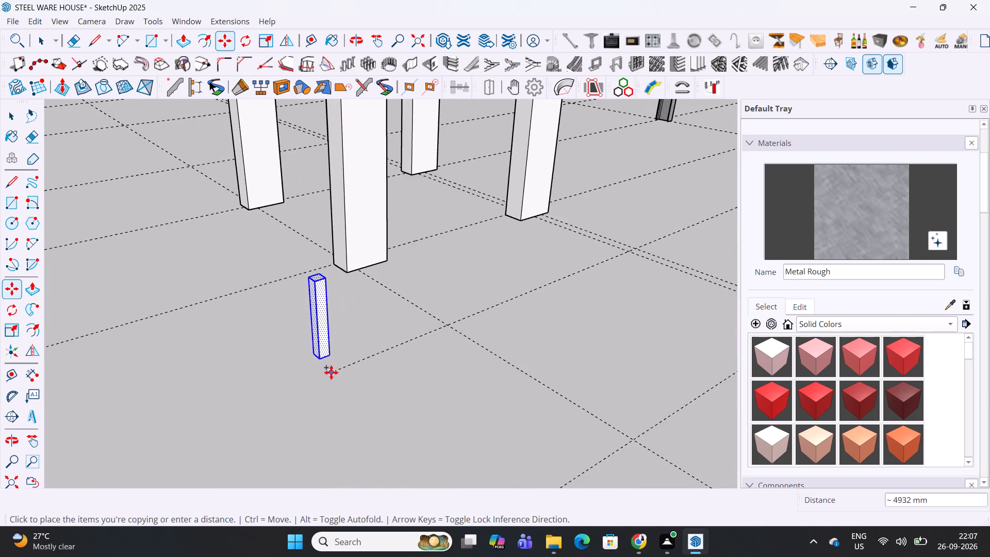
{"action": "scroll", "coordinate": [332, 371], "scroll_direction": "down", "scroll_amount": 4}
{"action": "left_click", "coordinate": [249, 377]}
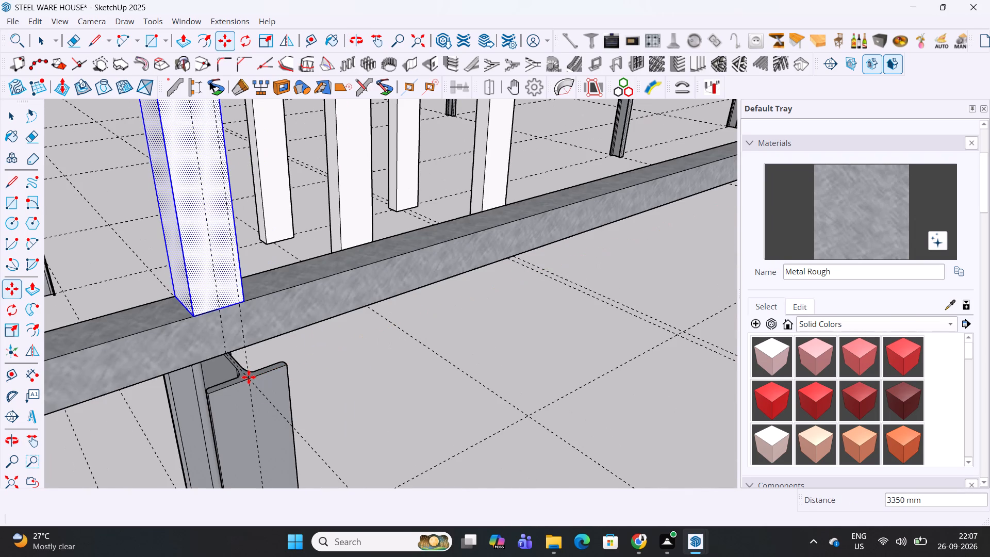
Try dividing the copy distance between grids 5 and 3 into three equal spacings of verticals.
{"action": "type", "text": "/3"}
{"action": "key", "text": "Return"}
Divide the copy distance between grids 5 and 3 into four equal spacings of verticals.
{"action": "scroll", "coordinate": [341, 368], "scroll_direction": "down", "scroll_amount": 2}
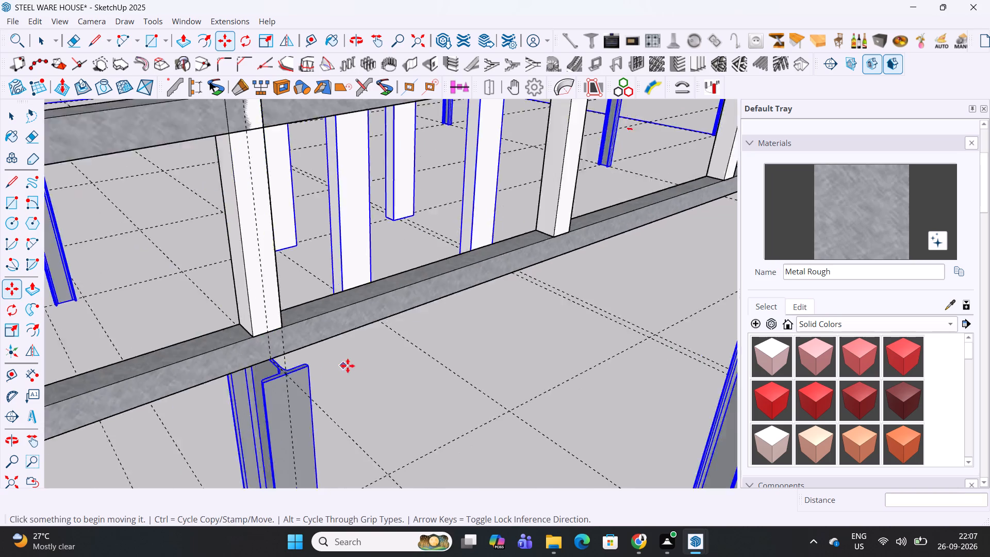
{"action": "scroll", "coordinate": [348, 366], "scroll_direction": "down", "scroll_amount": 5}
{"action": "middle_click_drag", "start_coordinate": [458, 318], "coordinate": [336, 287]}
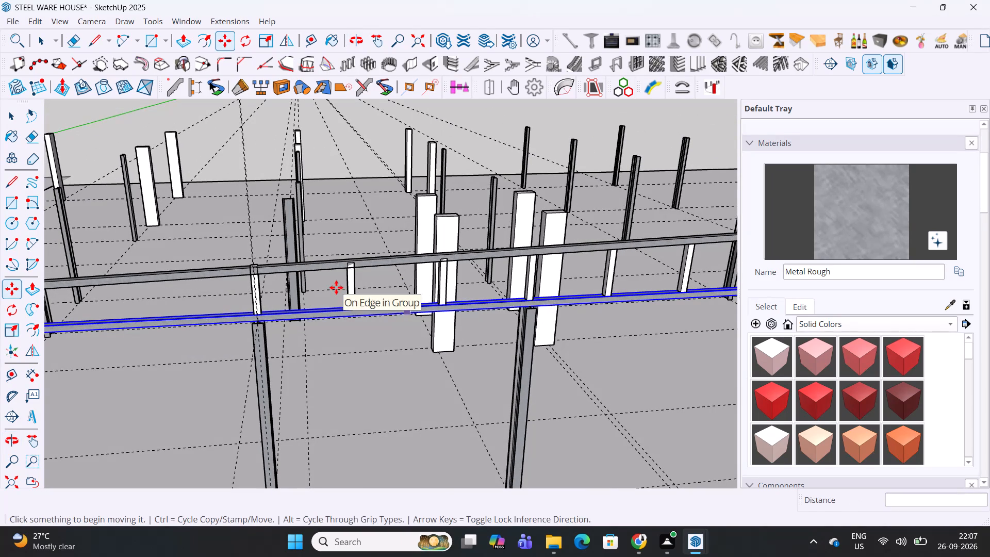
{"action": "type", "text": "/4"}
{"action": "key", "text": "Return"}
Copy the truss vertical above the grid 3 column 5360 mm to the grid 2 column, divided into four equal spacings.
{"action": "middle_click_drag", "start_coordinate": [461, 282], "coordinate": [458, 279]}
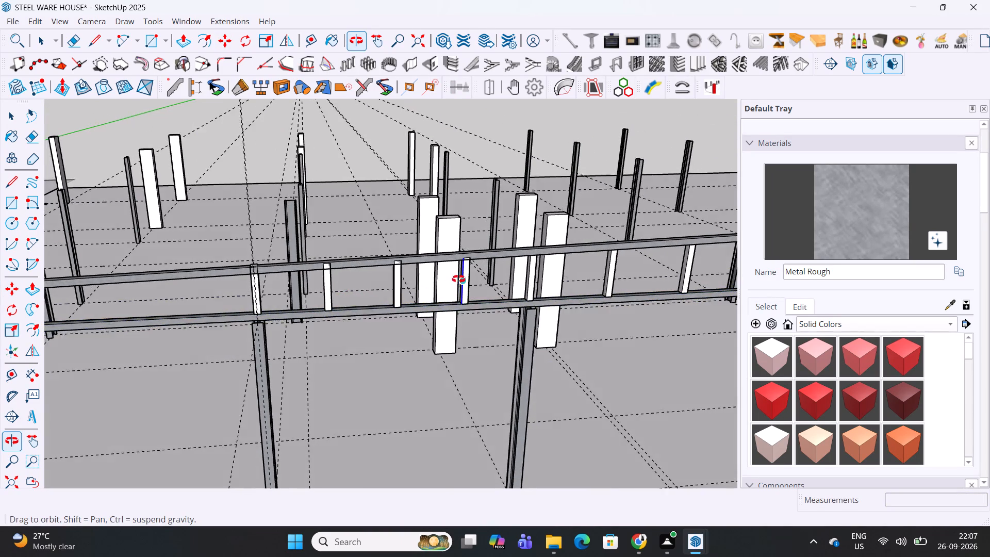
{"action": "middle_click_drag", "start_coordinate": [458, 279], "coordinate": [450, 281]}
{"action": "scroll", "coordinate": [253, 310], "scroll_direction": "up", "scroll_amount": 9}
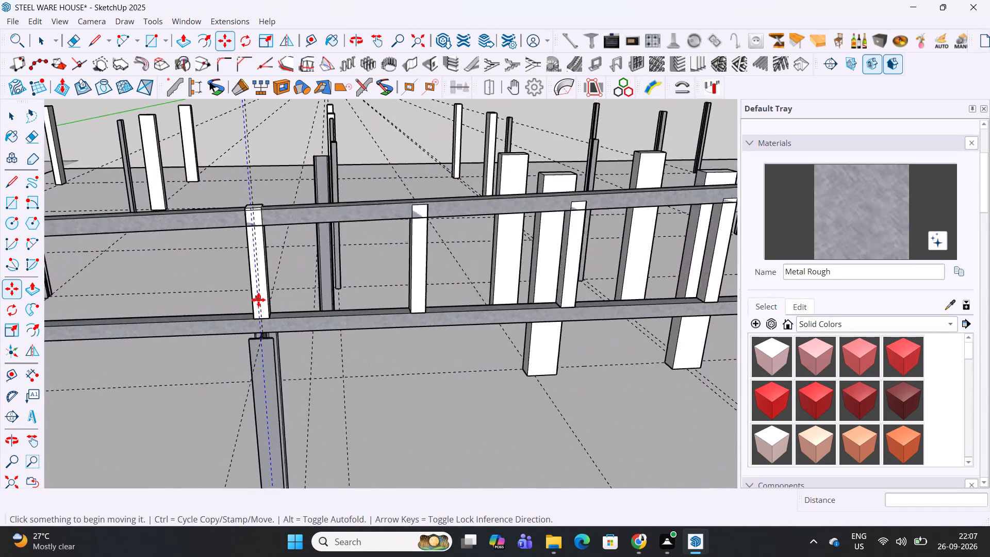
{"action": "scroll", "coordinate": [258, 300], "scroll_direction": "up", "scroll_amount": 1}
{"action": "middle_click_drag", "start_coordinate": [262, 299], "coordinate": [360, 282], "text": "shift"}
{"action": "scroll", "coordinate": [360, 282], "scroll_direction": "up", "scroll_amount": 5, "text": "shift"}
{"action": "key", "text": "space"}
{"action": "triple_click", "coordinate": [350, 291]}
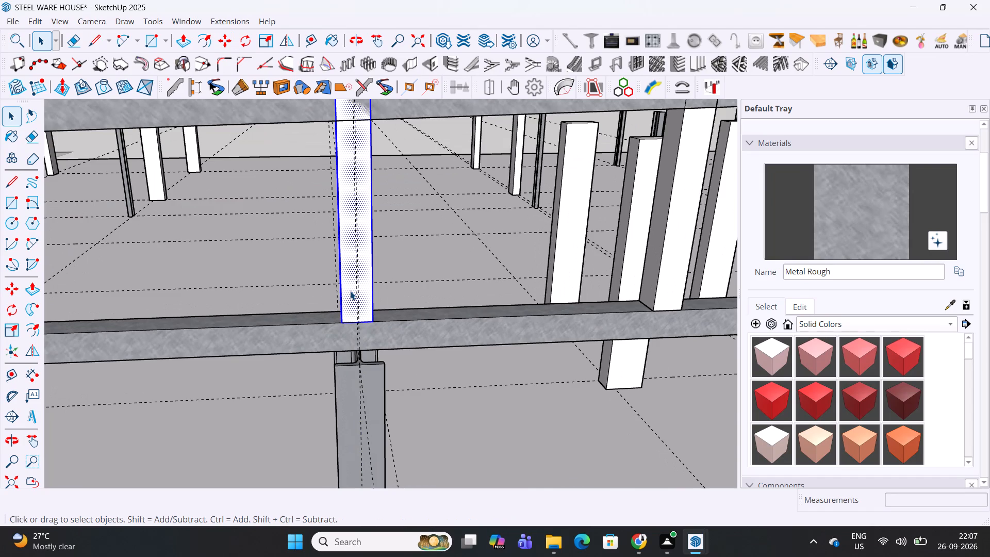
{"action": "key", "text": "m"}
{"action": "scroll", "coordinate": [368, 382], "scroll_direction": "up", "scroll_amount": 4}
{"action": "middle_click_drag", "start_coordinate": [360, 373], "coordinate": [462, 390]}
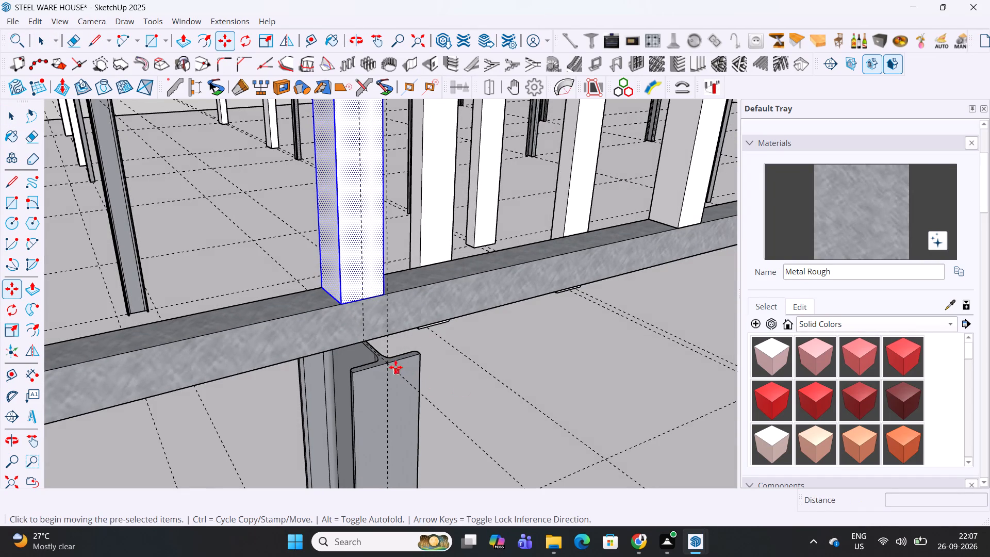
{"action": "left_click", "coordinate": [387, 365]}
{"action": "scroll", "coordinate": [500, 321], "scroll_direction": "down", "scroll_amount": 10}
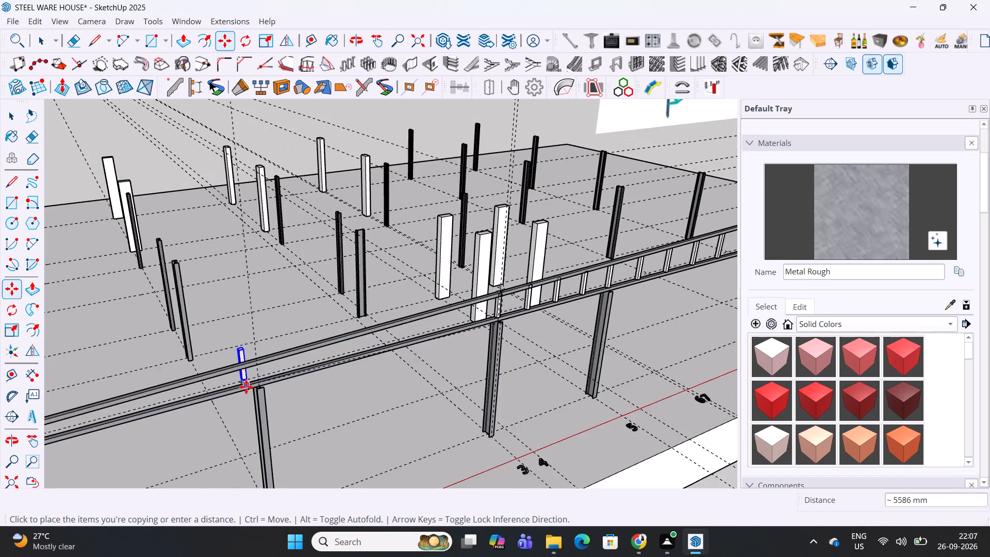
{"action": "scroll", "coordinate": [246, 388], "scroll_direction": "up", "scroll_amount": 20}
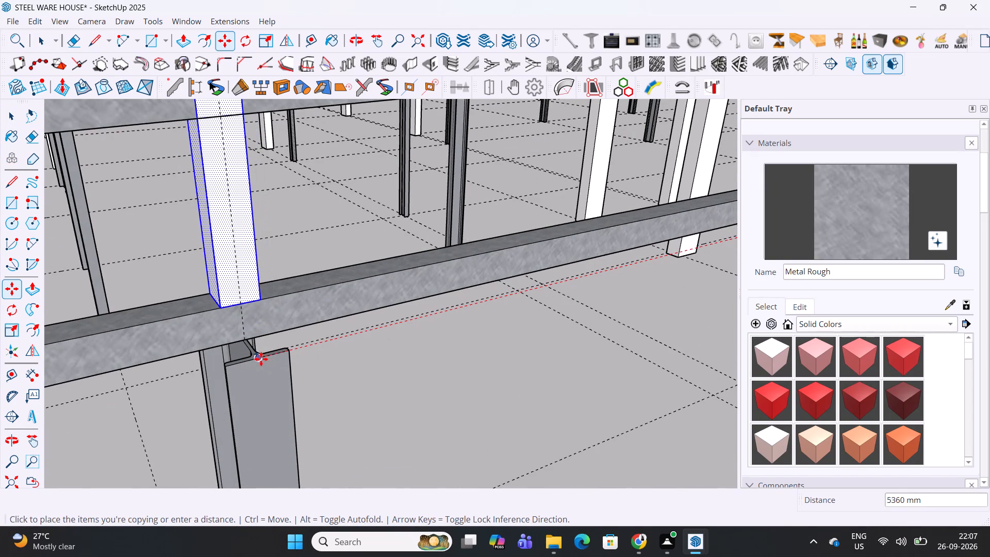
{"action": "left_click", "coordinate": [260, 359]}
{"action": "type", "text": "/4"}
{"action": "key", "text": "Return"}
Draw an 80 mm line across a truss vertical between grids 3 and 5, along the top chord's bottom edge.
{"action": "scroll", "coordinate": [260, 361], "scroll_direction": "down", "scroll_amount": 11}
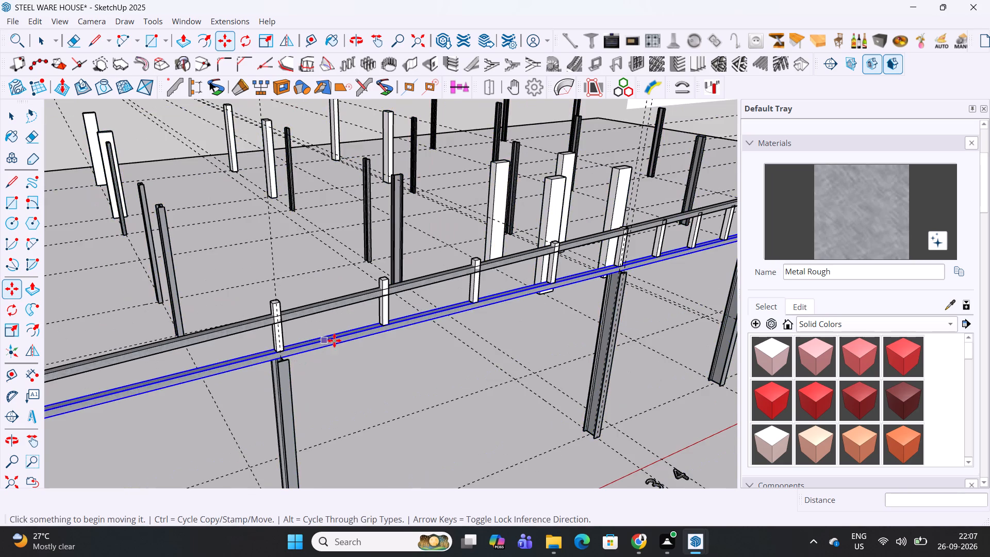
{"action": "middle_click_drag", "start_coordinate": [467, 320], "coordinate": [329, 288]}
{"action": "scroll", "coordinate": [337, 287], "scroll_direction": "down", "scroll_amount": 5}
{"action": "middle_click_drag", "start_coordinate": [335, 293], "coordinate": [317, 299], "text": "shift"}
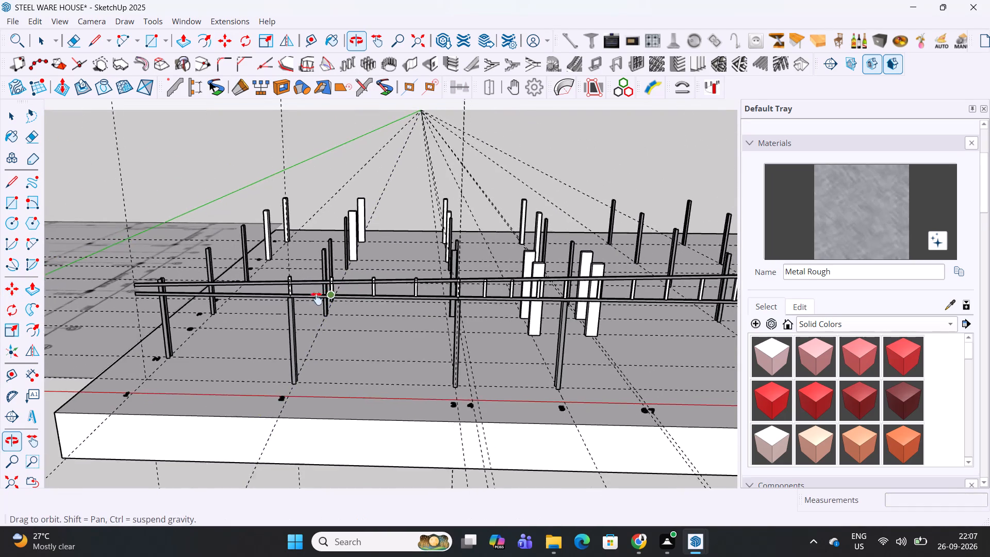
{"action": "middle_click_drag", "start_coordinate": [317, 299], "coordinate": [200, 306], "text": "shift"}
{"action": "scroll", "coordinate": [280, 307], "scroll_direction": "up", "scroll_amount": 4}
{"action": "scroll", "coordinate": [357, 287], "scroll_direction": "up", "scroll_amount": 8}
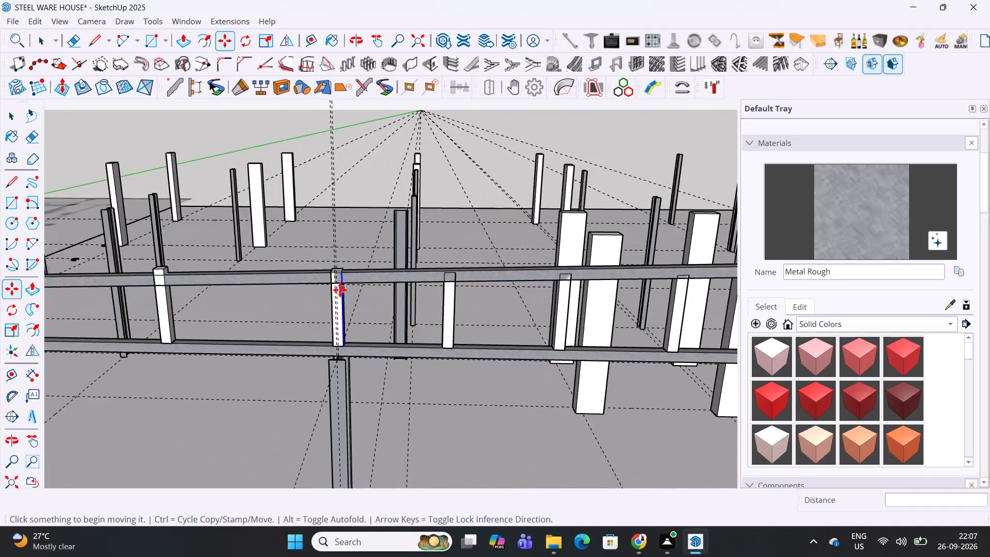
{"action": "scroll", "coordinate": [340, 290], "scroll_direction": "up", "scroll_amount": 4}
{"action": "scroll", "coordinate": [340, 290], "scroll_direction": "down", "scroll_amount": 2}
{"action": "middle_click_drag", "start_coordinate": [434, 303], "coordinate": [364, 306]}
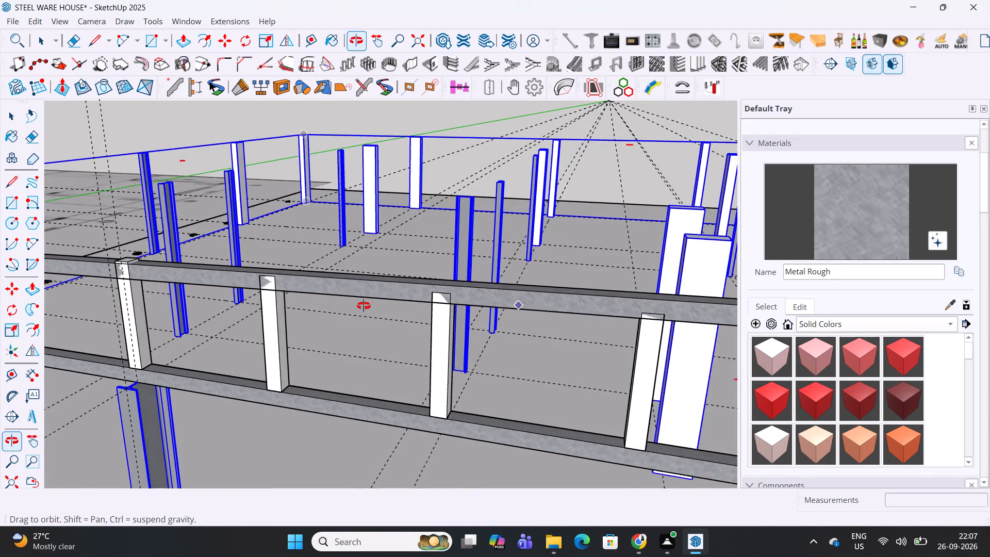
{"action": "middle_click_drag", "start_coordinate": [364, 306], "coordinate": [304, 306]}
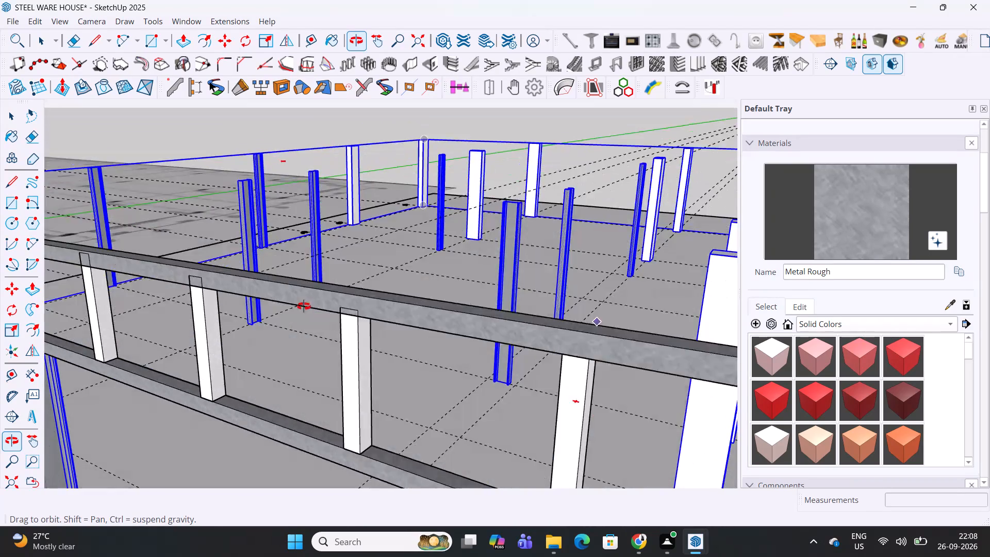
{"action": "middle_click_drag", "start_coordinate": [304, 306], "coordinate": [304, 308]}
{"action": "scroll", "coordinate": [385, 360], "scroll_direction": "up", "scroll_amount": 3}
{"action": "middle_click_drag", "start_coordinate": [314, 330], "coordinate": [347, 329]}
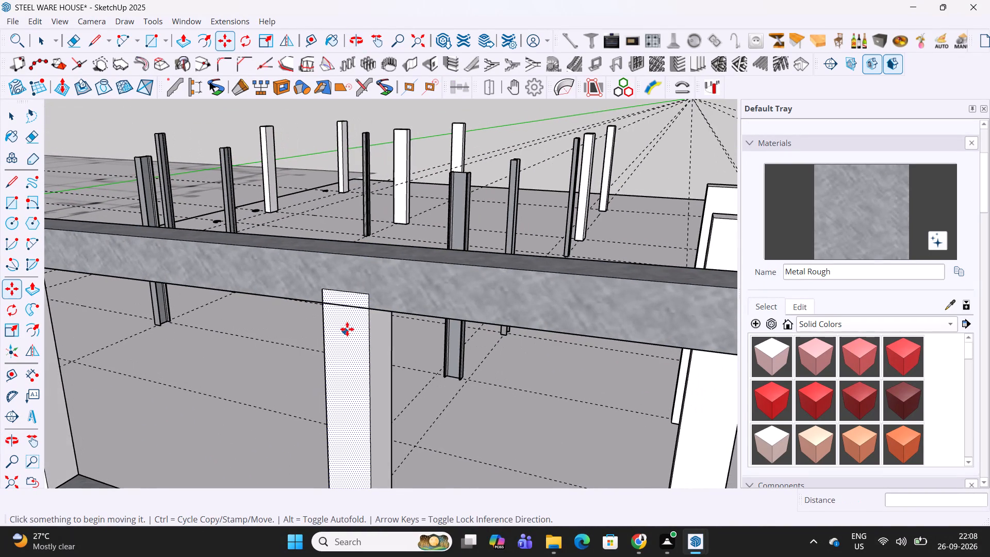
{"action": "scroll", "coordinate": [348, 328], "scroll_direction": "up", "scroll_amount": 4}
{"action": "key", "text": "l"}
{"action": "left_click", "coordinate": [312, 290]}
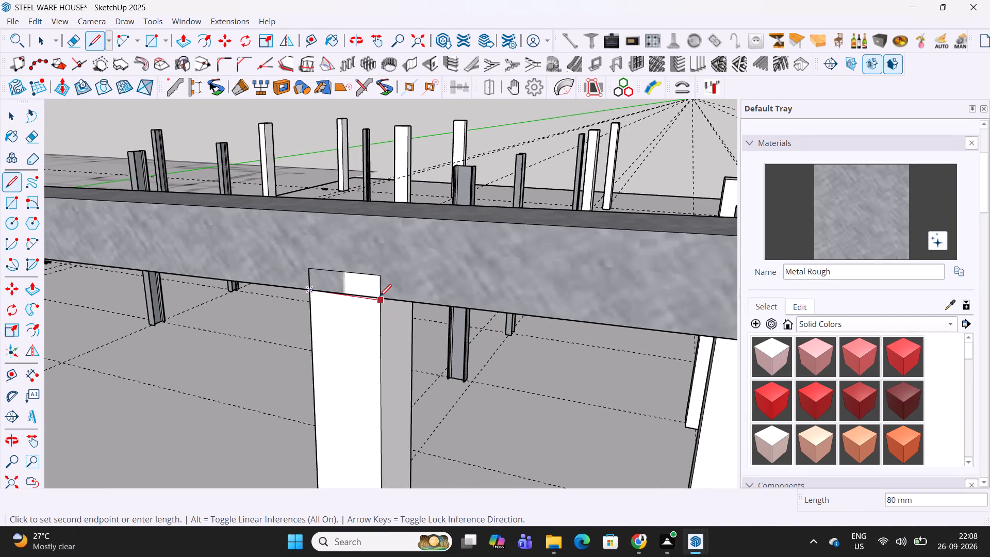
{"action": "left_click", "coordinate": [381, 298]}
Draw lines along the top chord's bottom edge across the grid 3 vertical and the nearest vertical towards grid 2.
{"action": "scroll", "coordinate": [411, 301], "scroll_direction": "down", "scroll_amount": 6}
{"action": "middle_click_drag", "start_coordinate": [309, 305], "coordinate": [495, 329]}
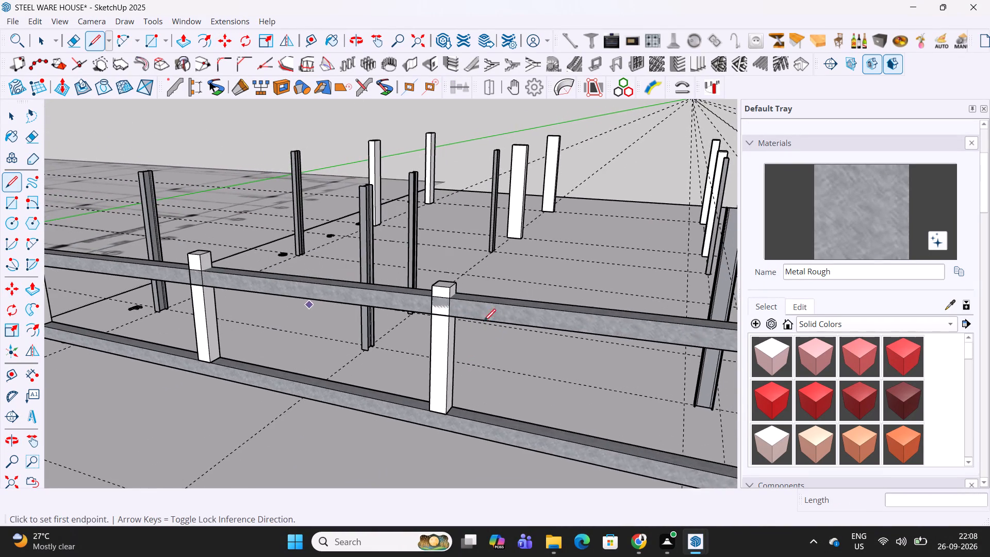
{"action": "scroll", "coordinate": [453, 310], "scroll_direction": "up", "scroll_amount": 8}
{"action": "left_click", "coordinate": [449, 322]}
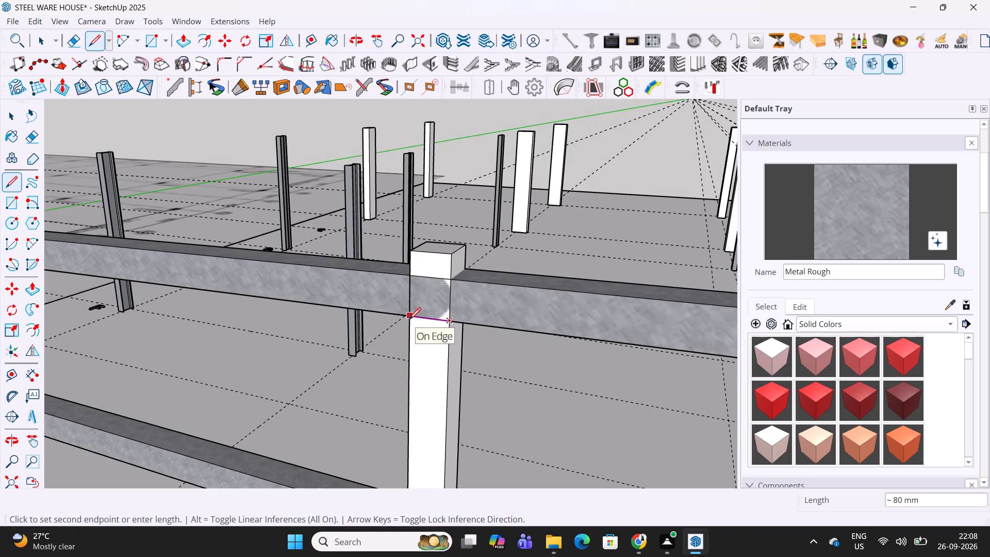
{"action": "scroll", "coordinate": [408, 319], "scroll_direction": "up", "scroll_amount": 15}
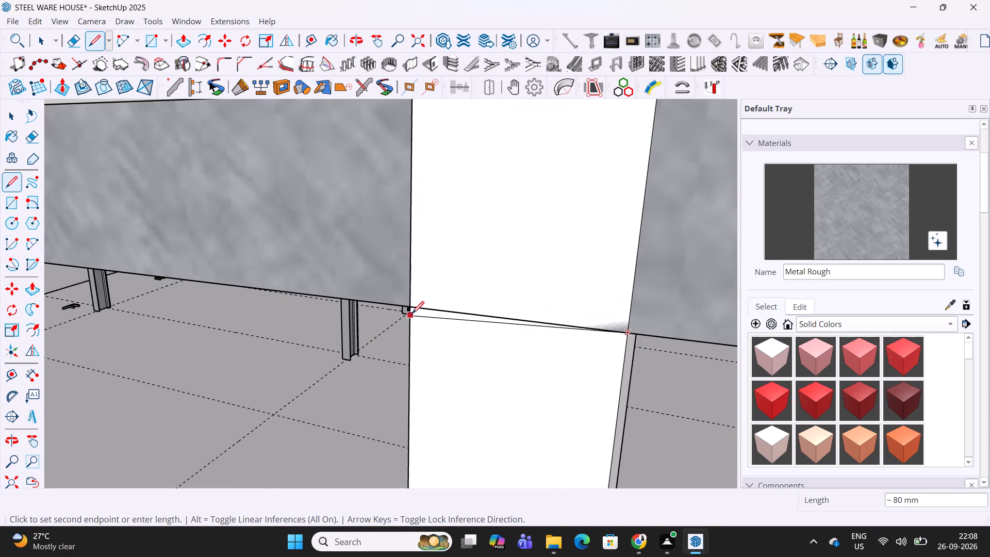
{"action": "left_click", "coordinate": [411, 308]}
{"action": "scroll", "coordinate": [515, 332], "scroll_direction": "down", "scroll_amount": 13}
{"action": "scroll", "coordinate": [556, 338], "scroll_direction": "down", "scroll_amount": 7}
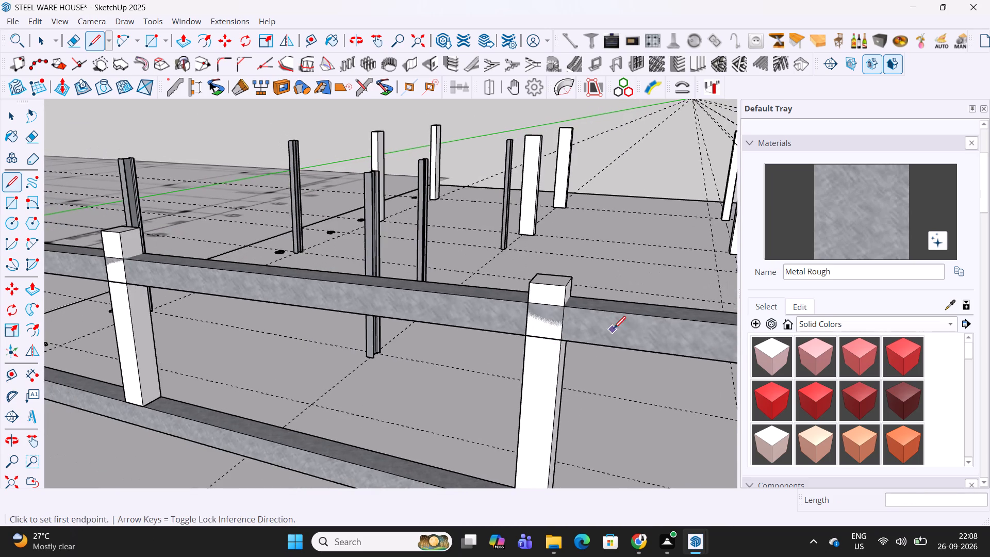
{"action": "middle_click_drag", "start_coordinate": [614, 330], "coordinate": [120, 259], "text": "shift"}
{"action": "scroll", "coordinate": [482, 263], "scroll_direction": "down", "scroll_amount": 3}
{"action": "middle_click_drag", "start_coordinate": [539, 272], "coordinate": [401, 272], "text": "shift"}
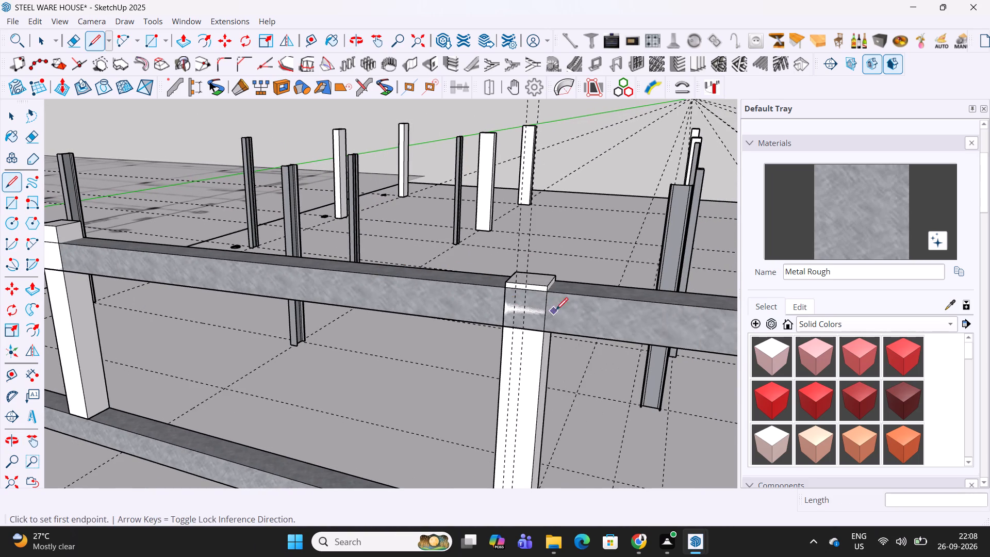
{"action": "key", "text": "space"}
{"action": "left_click", "coordinate": [533, 293]}
{"action": "scroll", "coordinate": [534, 293], "scroll_direction": "up", "scroll_amount": 4}
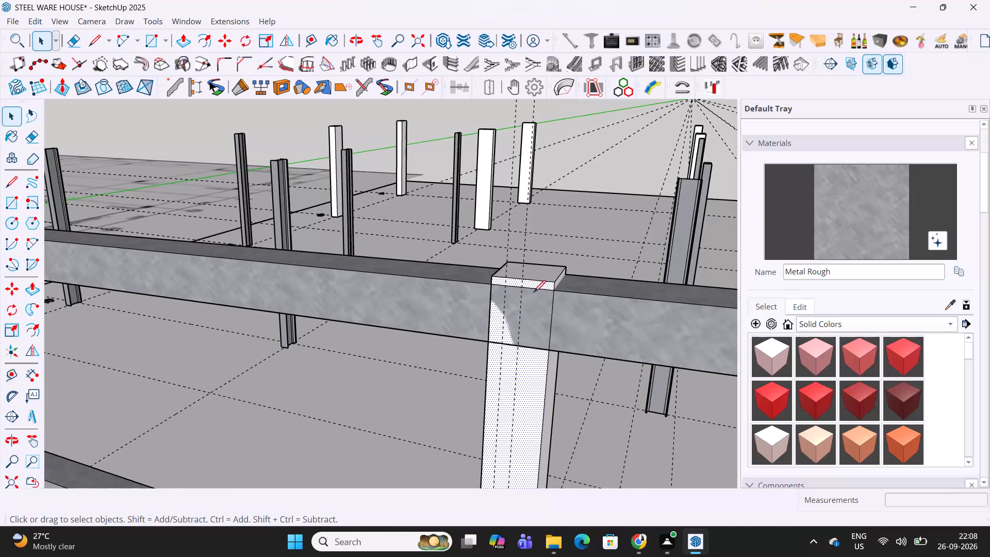
{"action": "key", "text": "l"}
{"action": "scroll", "coordinate": [534, 301], "scroll_direction": "up", "scroll_amount": 6}
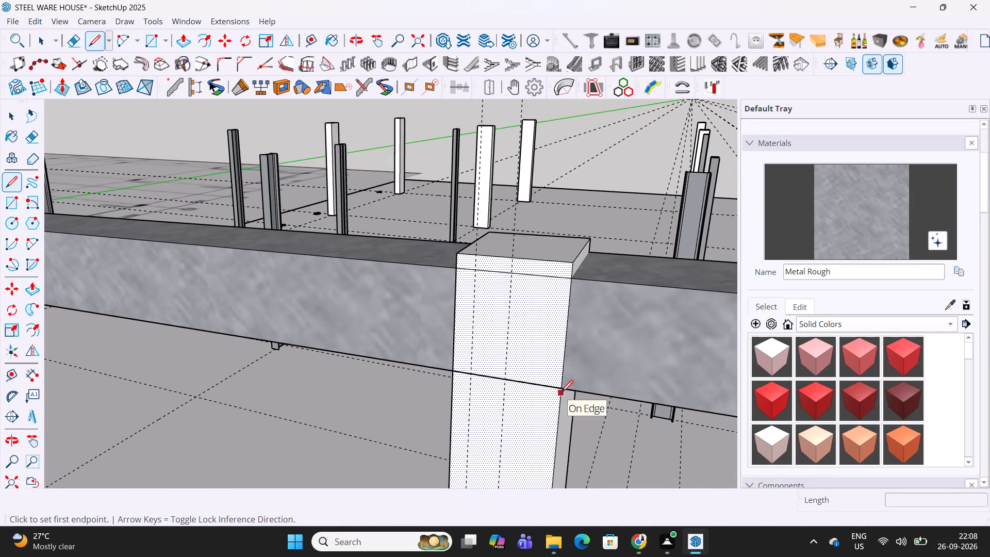
{"action": "left_click", "coordinate": [562, 392]}
{"action": "scroll", "coordinate": [478, 380], "scroll_direction": "up", "scroll_amount": 4}
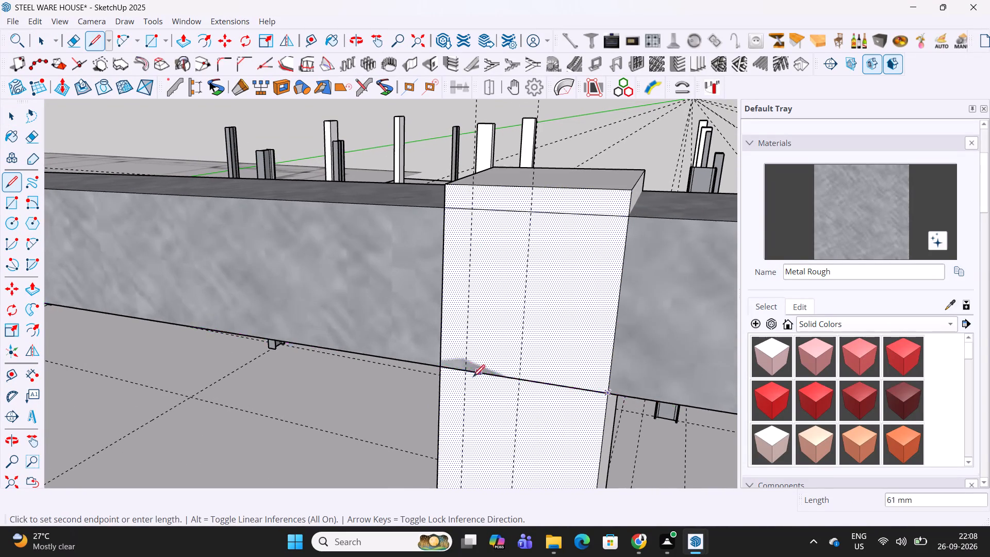
{"action": "left_click", "coordinate": [441, 369]}
Draw lines about 80 mm long along the top chord's bottom edge across the remaining three verticals up to grid 2.
{"action": "scroll", "coordinate": [579, 340], "scroll_direction": "down", "scroll_amount": 19}
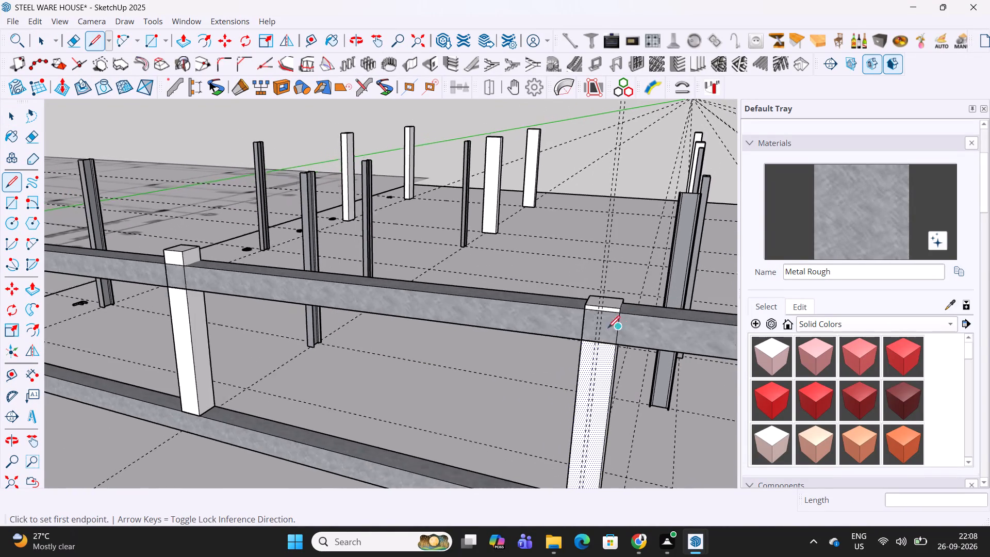
{"action": "scroll", "coordinate": [608, 329], "scroll_direction": "down", "scroll_amount": 1}
{"action": "middle_click_drag", "start_coordinate": [315, 303], "coordinate": [847, 383], "text": "shift"}
{"action": "scroll", "coordinate": [357, 326], "scroll_direction": "up", "scroll_amount": 11}
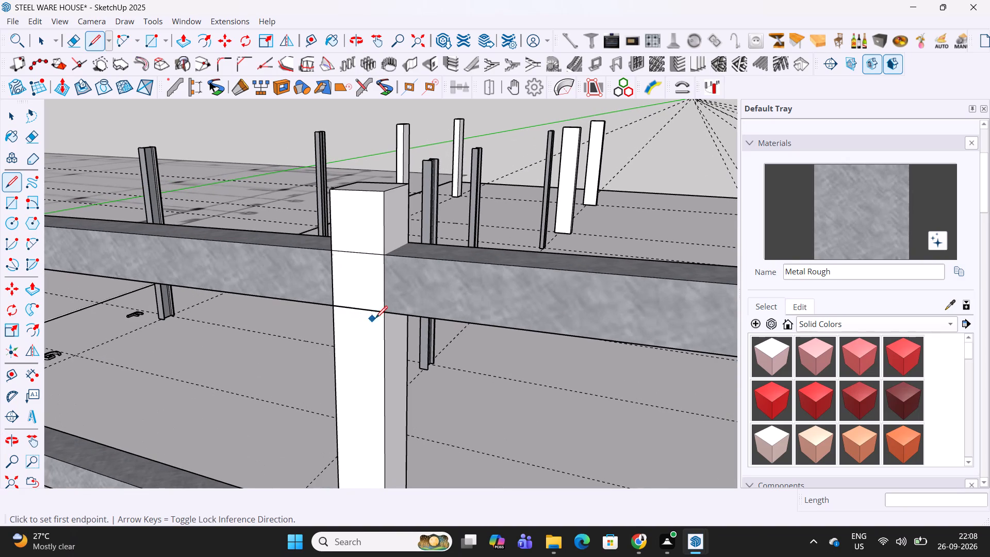
{"action": "left_click", "coordinate": [383, 314]}
{"action": "left_click", "coordinate": [336, 307]}
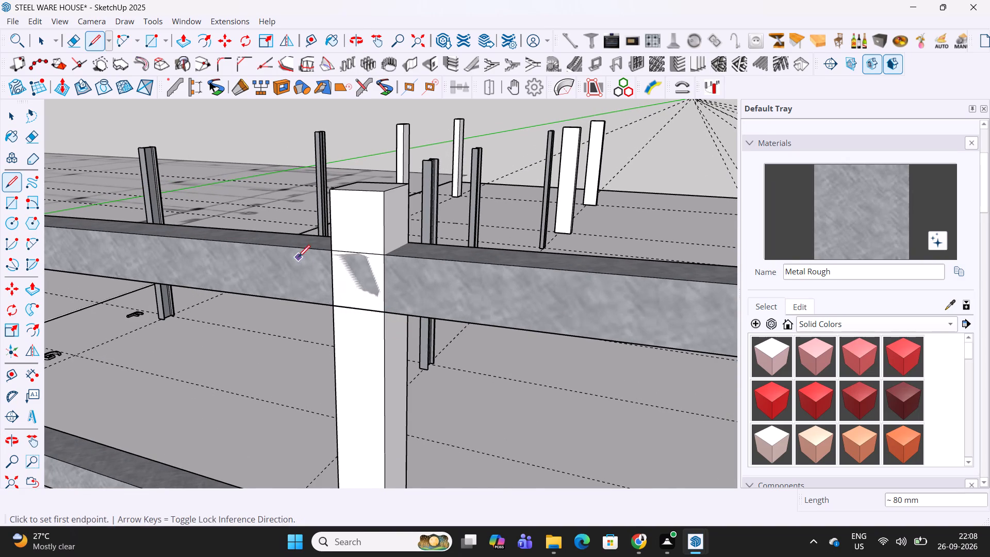
{"action": "middle_click_drag", "start_coordinate": [298, 258], "coordinate": [989, 336], "text": "shift"}
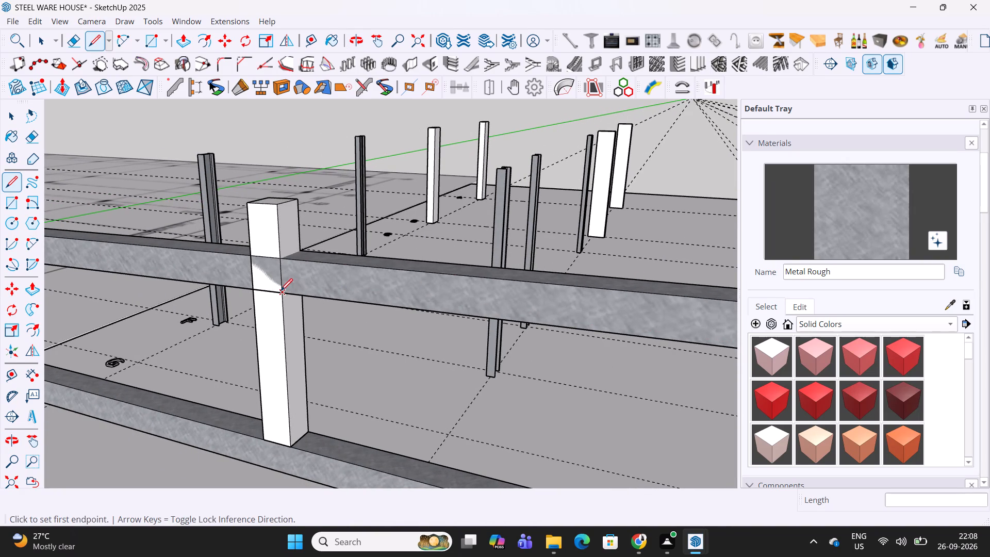
{"action": "left_click", "coordinate": [280, 292]}
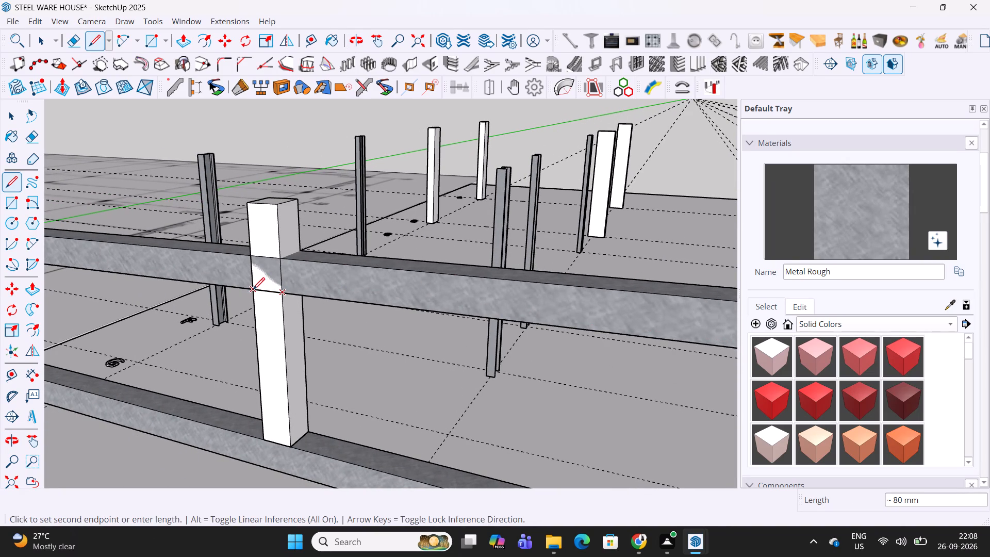
{"action": "left_click", "coordinate": [253, 291]}
{"action": "middle_click_drag", "start_coordinate": [221, 263], "coordinate": [838, 336], "text": "shift"}
{"action": "scroll", "coordinate": [392, 312], "scroll_direction": "up", "scroll_amount": 5}
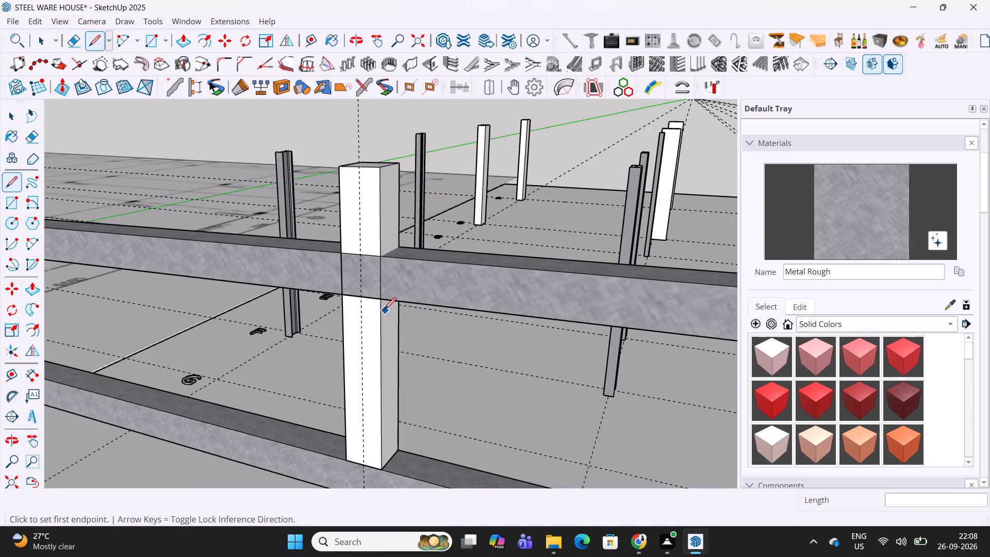
{"action": "left_click", "coordinate": [379, 301]}
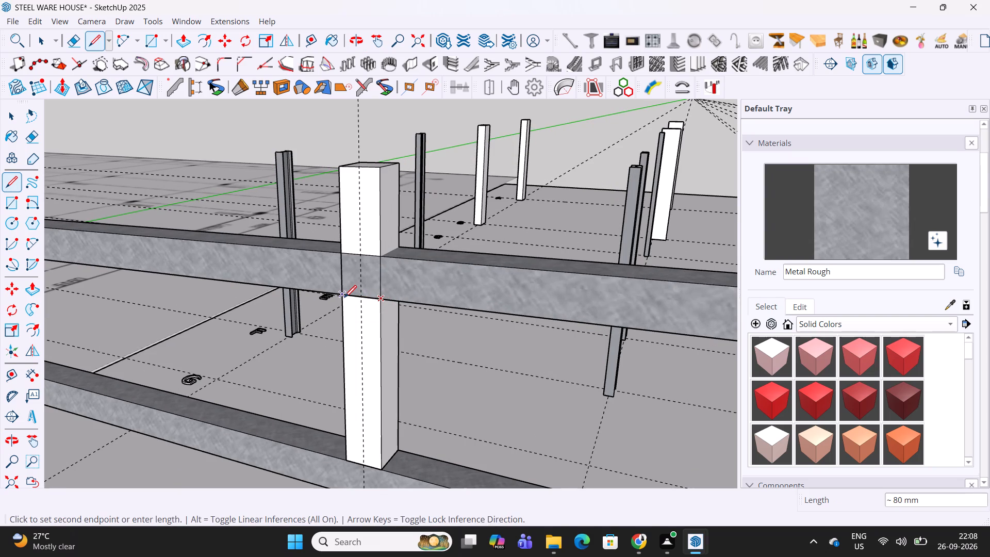
{"action": "left_click", "coordinate": [344, 299]}
Push/Pull away the parts above the drawn lines on the five truss verticals from grid 2 to grid 3.
{"action": "scroll", "coordinate": [480, 281], "scroll_direction": "down", "scroll_amount": 7}
{"action": "middle_click_drag", "start_coordinate": [431, 283], "coordinate": [412, 297]}
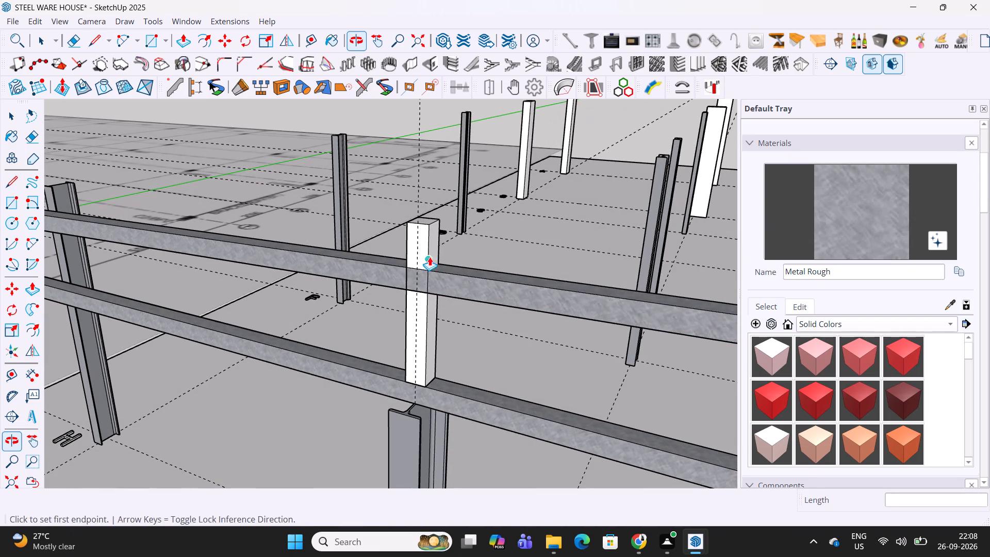
{"action": "key", "text": "p"}
{"action": "key", "text": "Escape"}
{"action": "double_click", "coordinate": [415, 254]}
{"action": "scroll", "coordinate": [415, 254], "scroll_direction": "down", "scroll_amount": 3}
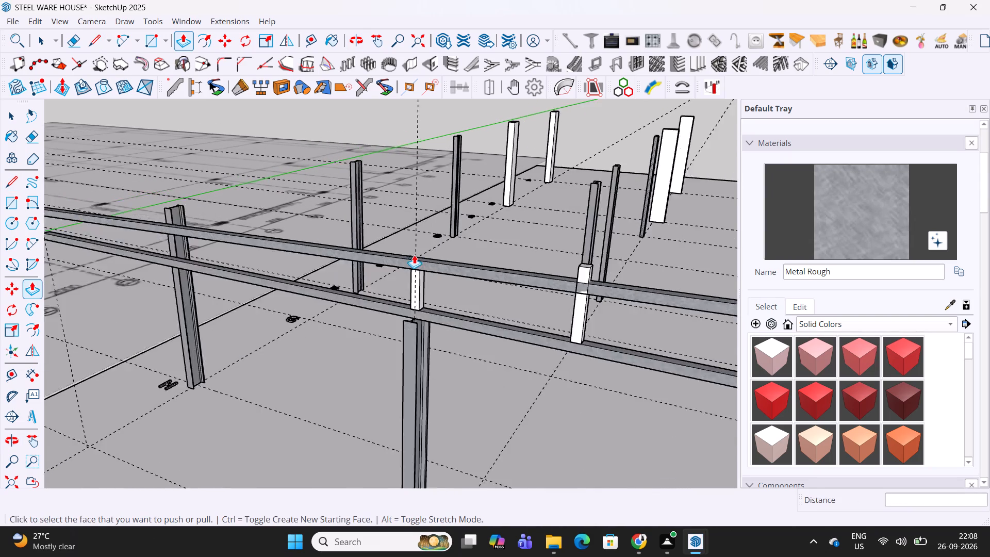
{"action": "scroll", "coordinate": [414, 255], "scroll_direction": "down", "scroll_amount": 4}
{"action": "middle_click_drag", "start_coordinate": [526, 290], "coordinate": [476, 289], "text": "shift"}
{"action": "scroll", "coordinate": [410, 268], "scroll_direction": "up", "scroll_amount": 5}
{"action": "double_click", "coordinate": [388, 256]}
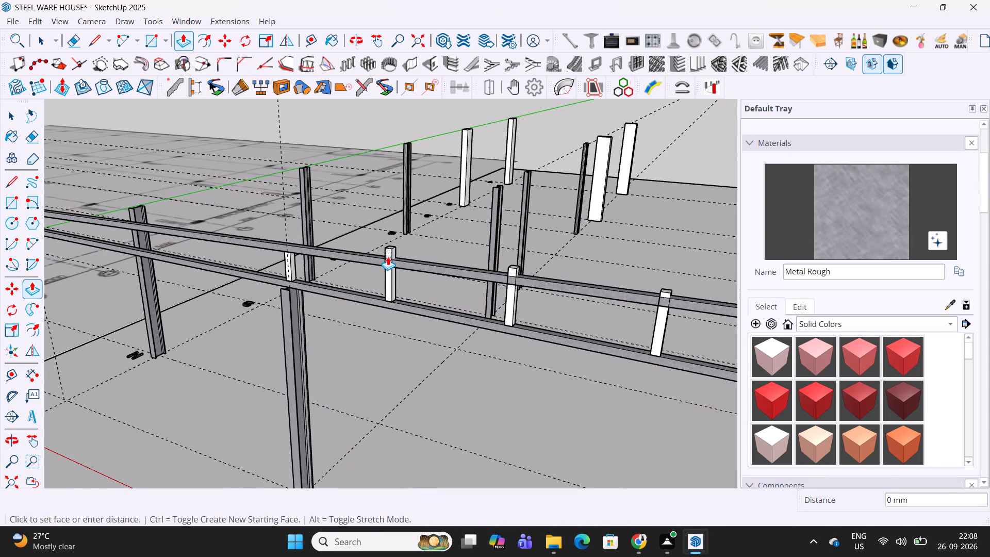
{"action": "double_click", "coordinate": [510, 276]}
{"action": "double_click", "coordinate": [663, 297]}
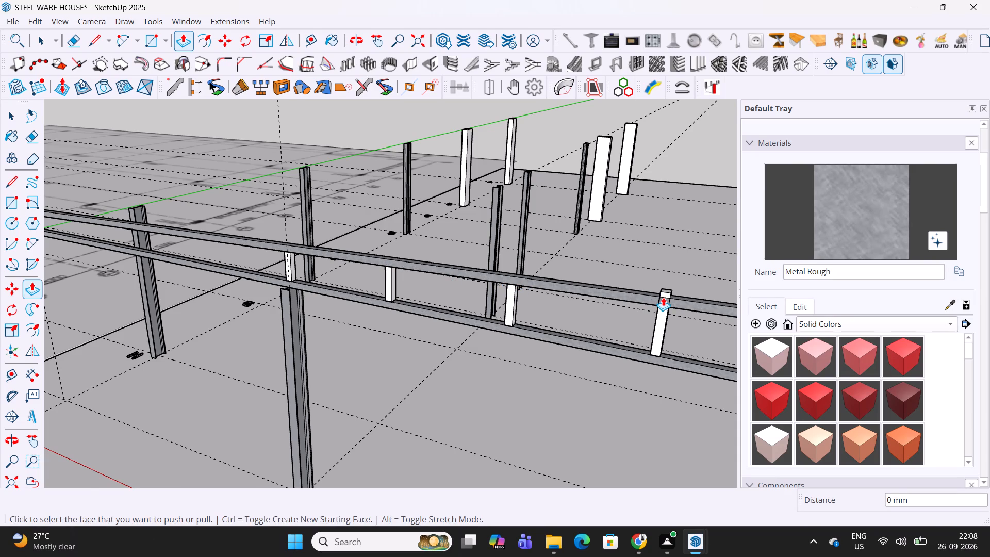
{"action": "scroll", "coordinate": [691, 309], "scroll_direction": "down", "scroll_amount": 3}
{"action": "middle_click_drag", "start_coordinate": [695, 310], "coordinate": [437, 282]}
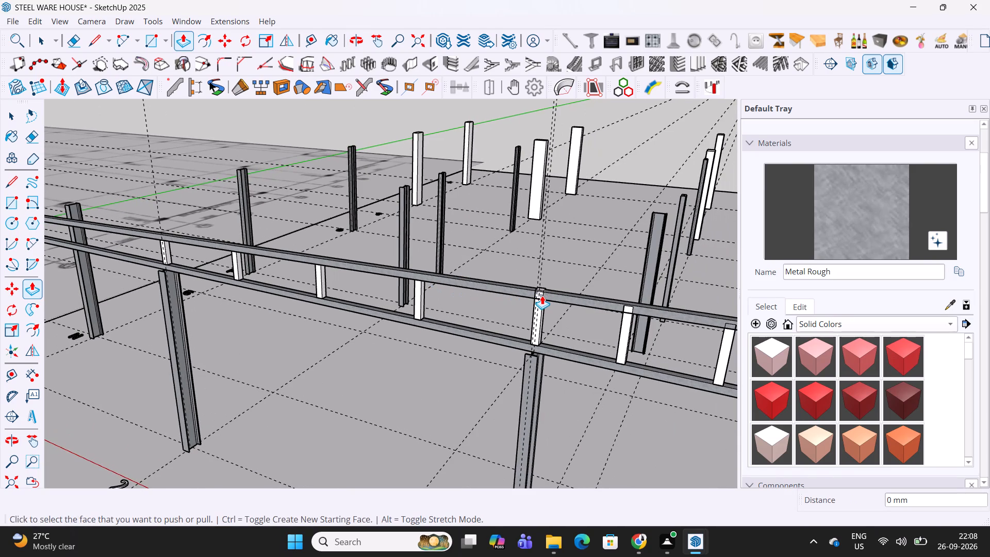
{"action": "double_click", "coordinate": [542, 296]}
Switch to the truss framing PDF in the browser to check the section along grid H between grids 1 and 2.
{"action": "scroll", "coordinate": [592, 296], "scroll_direction": "down", "scroll_amount": 3}
{"action": "middle_click_drag", "start_coordinate": [391, 298], "coordinate": [556, 283]}
{"action": "middle_click_drag", "start_coordinate": [277, 283], "coordinate": [408, 289], "text": "shift"}
{"action": "middle_click_drag", "start_coordinate": [409, 293], "coordinate": [394, 283]}
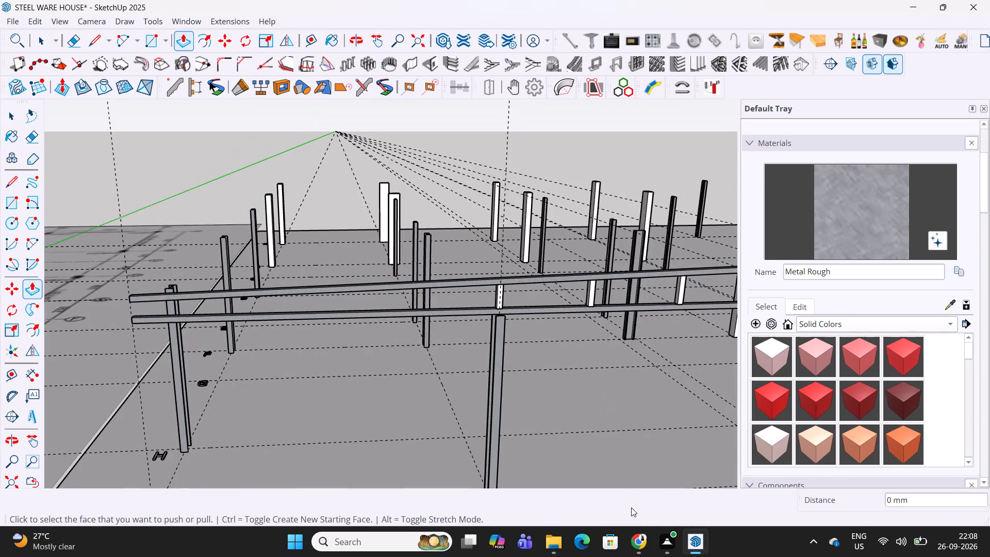
{"action": "left_click", "coordinate": [635, 537]}
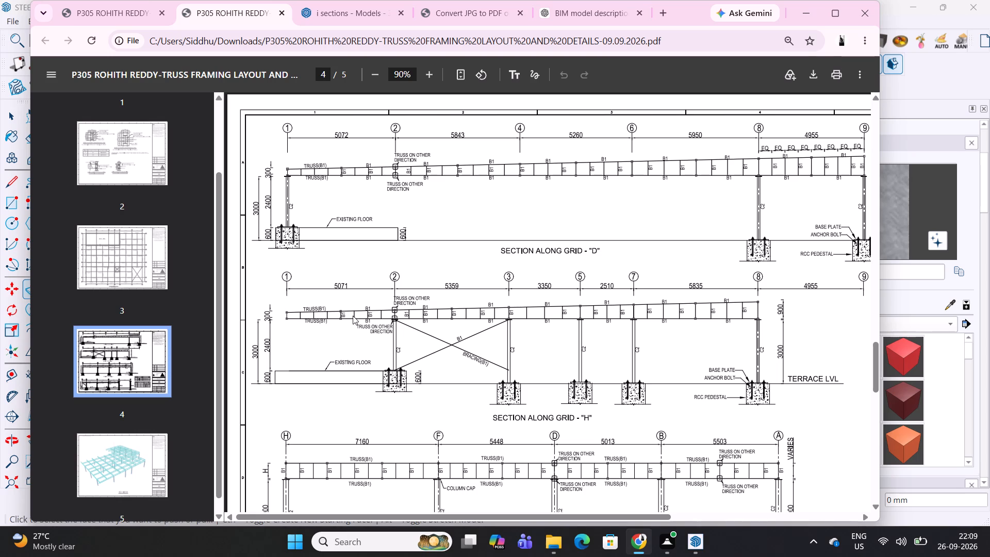
In SketchUp, copy the grid 2 truss vertical 5030 mm along the bottom chord to its grid 1 end, dividing the span by 8.
{"action": "left_click", "coordinate": [801, 15]}
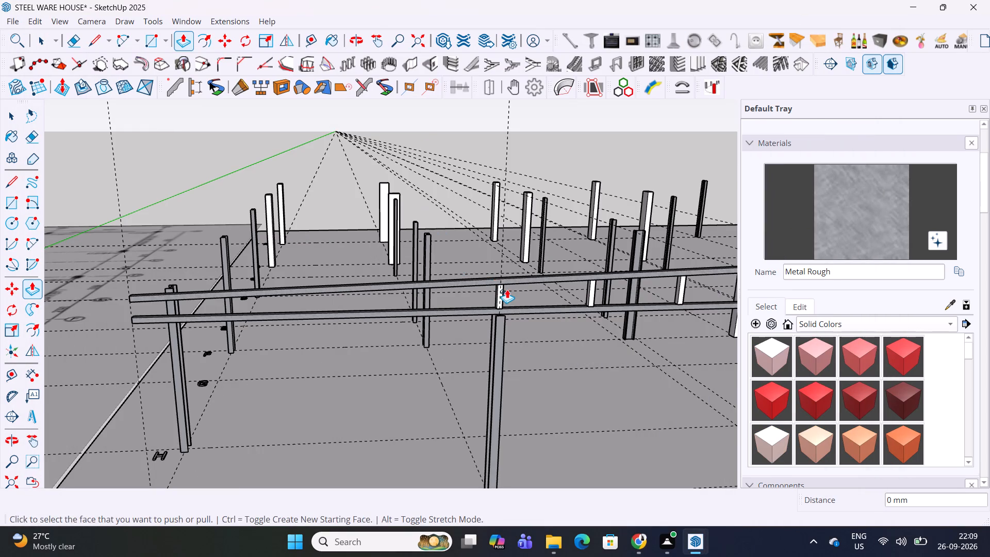
{"action": "scroll", "coordinate": [507, 293], "scroll_direction": "up", "scroll_amount": 4}
{"action": "key", "text": "space"}
{"action": "triple_click", "coordinate": [474, 297]}
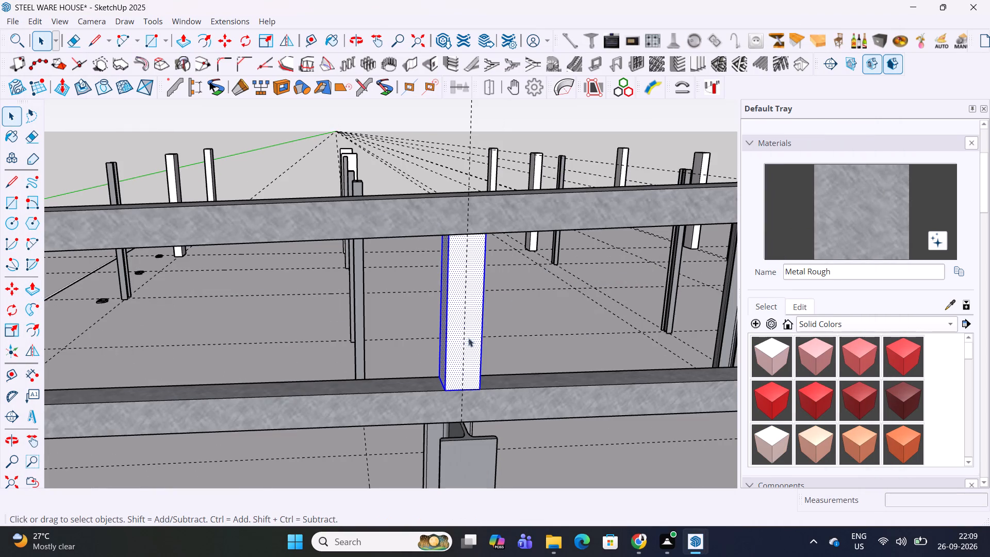
{"action": "key", "text": "m"}
{"action": "scroll", "coordinate": [448, 389], "scroll_direction": "up", "scroll_amount": 1}
{"action": "left_click", "coordinate": [447, 391]}
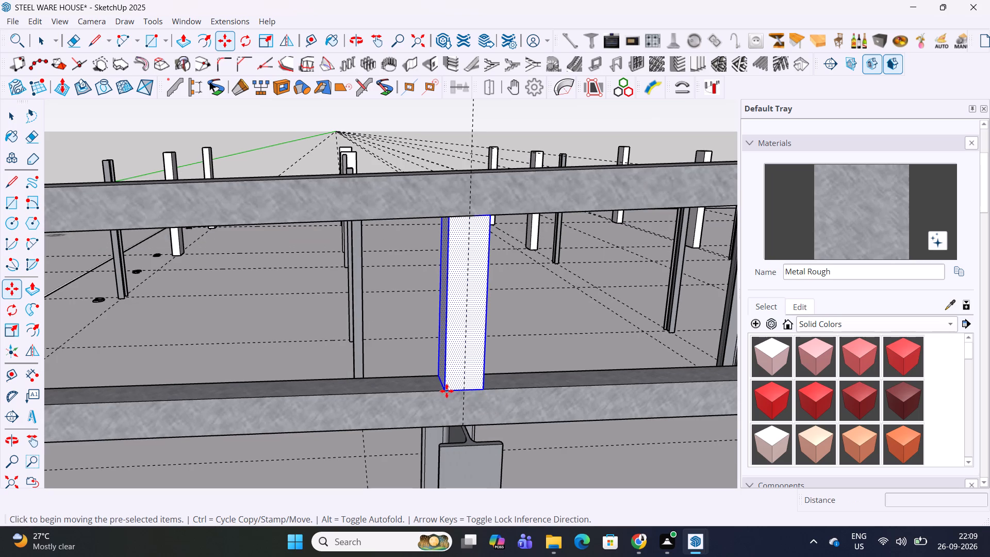
{"action": "scroll", "coordinate": [592, 328], "scroll_direction": "down", "scroll_amount": 18}
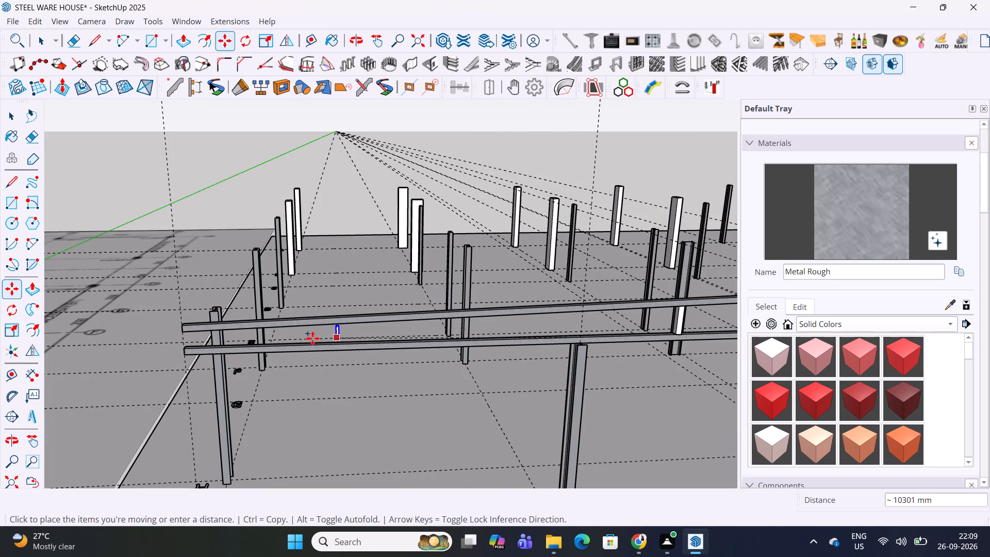
{"action": "scroll", "coordinate": [202, 345], "scroll_direction": "up", "scroll_amount": 8}
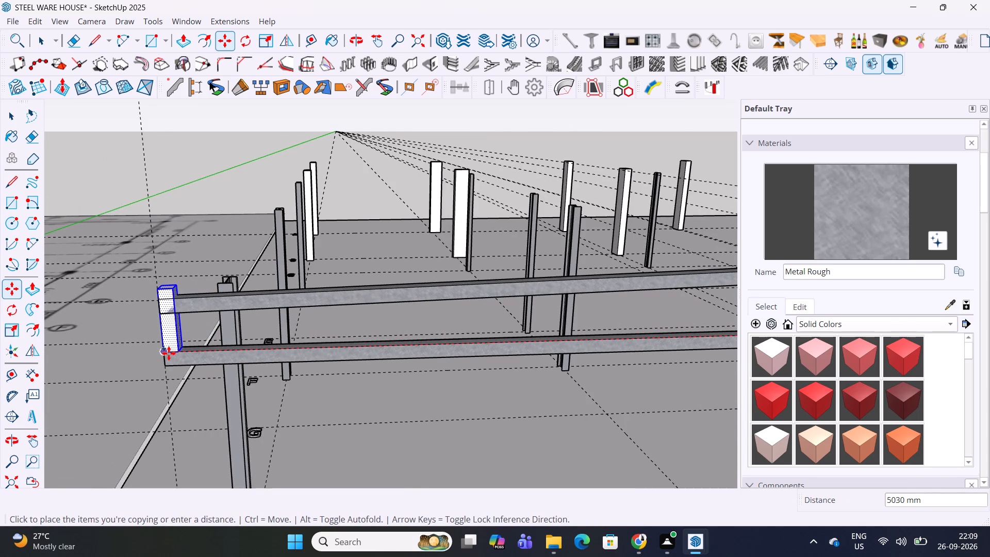
{"action": "left_click", "coordinate": [167, 353]}
{"action": "type", "text": "/8"}
{"action": "key", "text": "Return"}
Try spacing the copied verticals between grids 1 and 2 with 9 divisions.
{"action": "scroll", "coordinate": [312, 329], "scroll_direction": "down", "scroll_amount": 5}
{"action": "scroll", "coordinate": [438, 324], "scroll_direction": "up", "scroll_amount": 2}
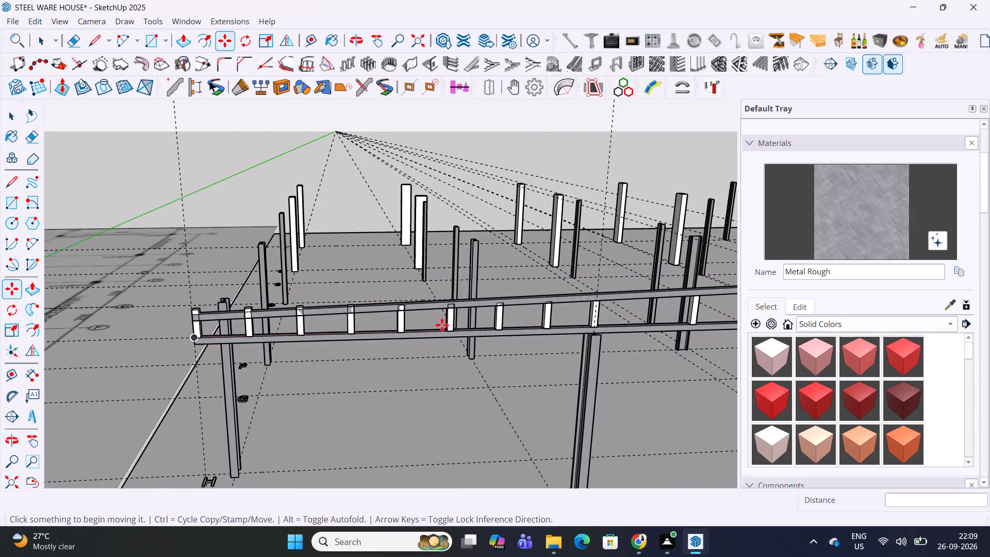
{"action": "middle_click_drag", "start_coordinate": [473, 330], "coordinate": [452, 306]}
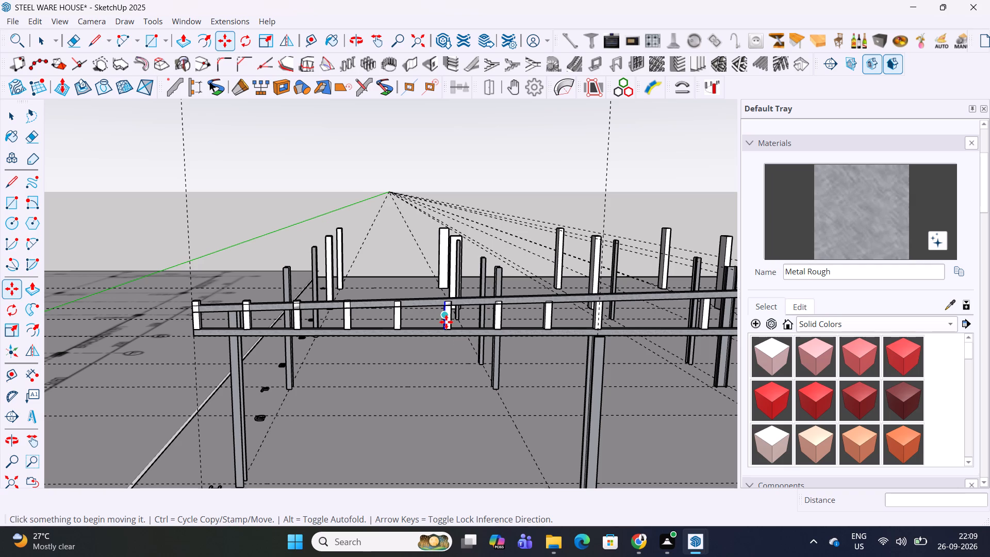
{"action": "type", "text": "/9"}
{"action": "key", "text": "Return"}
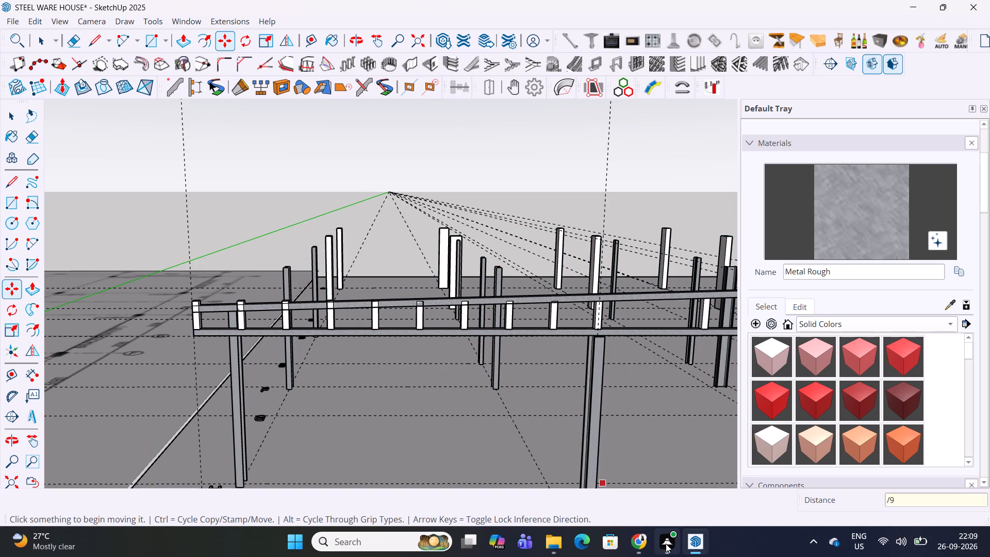
Check the vertical spacing between grids 1 and 2 on the grid H section of the framing PDF in the browser.
{"action": "left_click", "coordinate": [635, 537]}
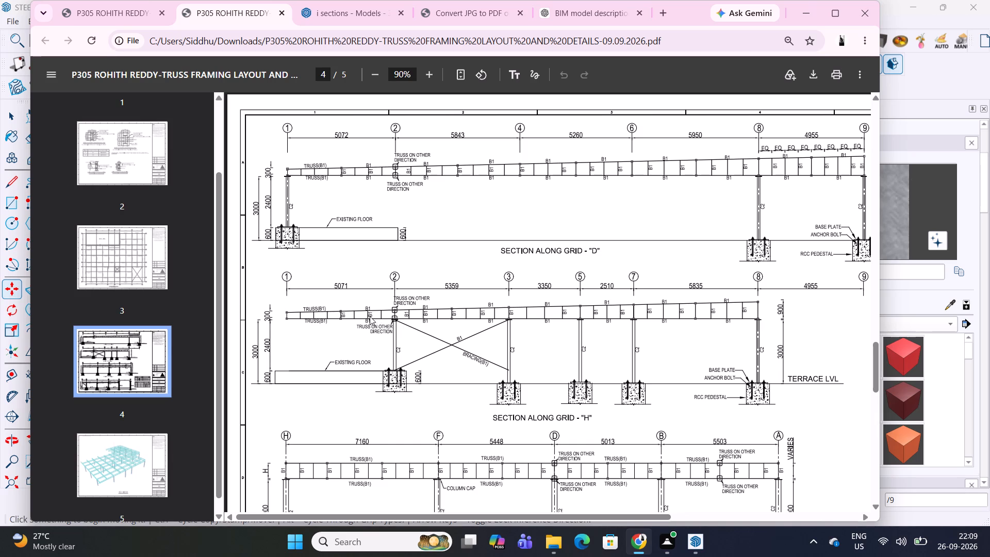
{"action": "left_click", "coordinate": [808, 8]}
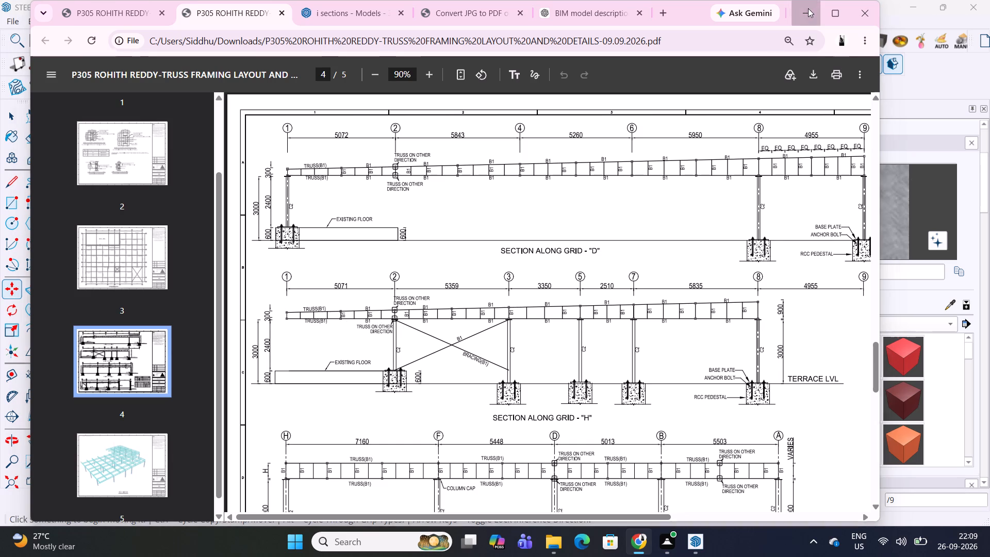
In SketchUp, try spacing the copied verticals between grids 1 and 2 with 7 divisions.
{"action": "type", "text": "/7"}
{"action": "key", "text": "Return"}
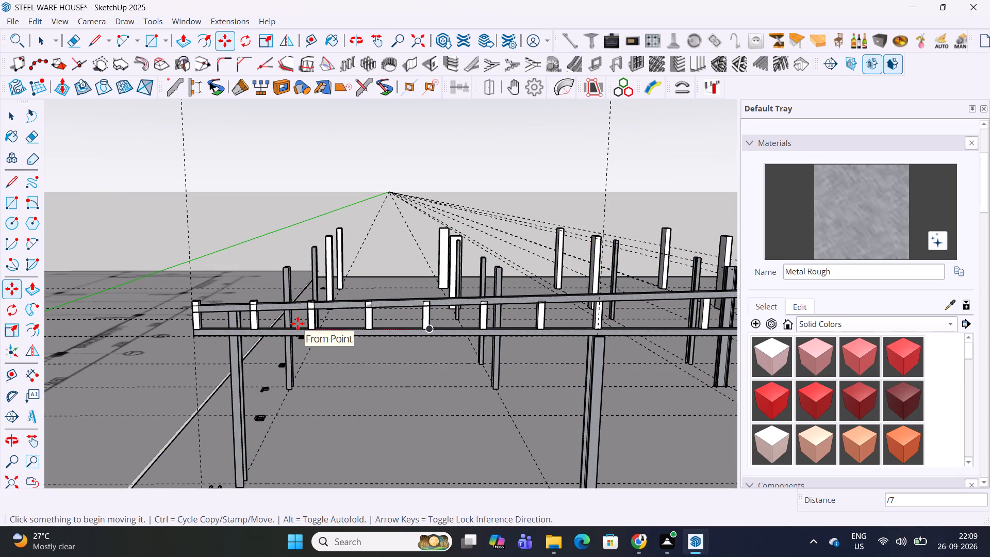
Set the array of verticals between grids 1 and 2 to 8 divisions.
{"action": "type", "text": "/8"}
{"action": "key", "text": "Return"}
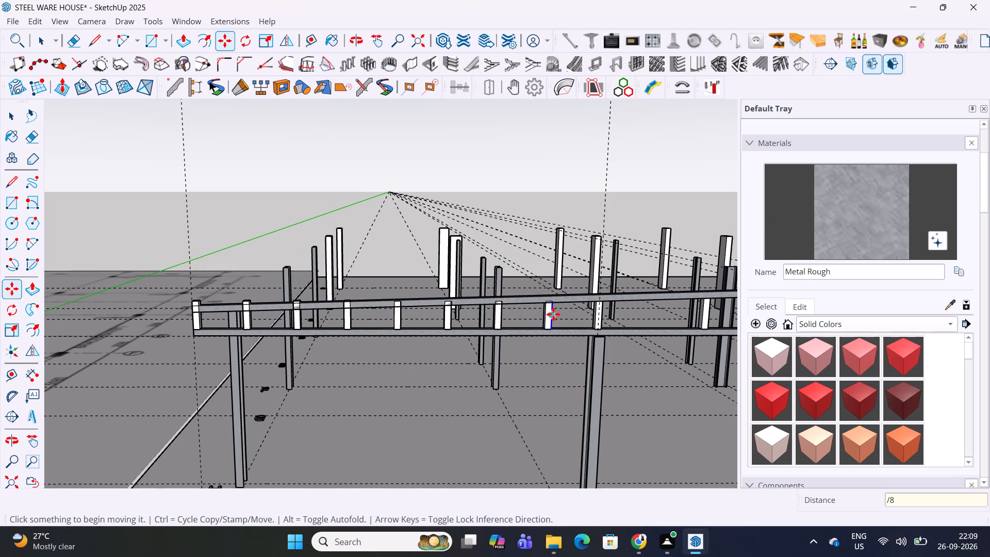
Draw an 80 mm line along the top chord's bottom edge across the new vertical nearest grid 2.
{"action": "scroll", "coordinate": [560, 312], "scroll_direction": "up", "scroll_amount": 4}
{"action": "scroll", "coordinate": [464, 290], "scroll_direction": "down", "scroll_amount": 3}
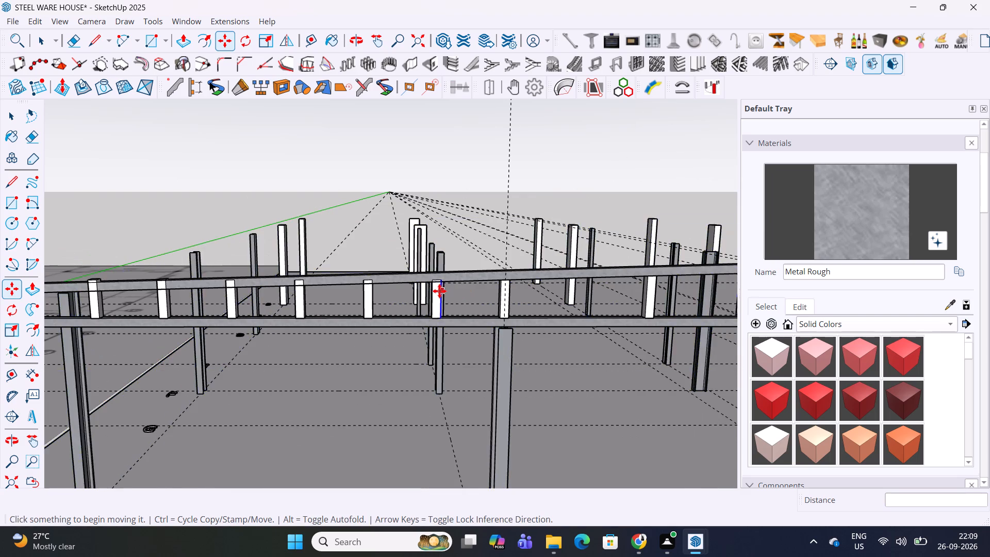
{"action": "scroll", "coordinate": [439, 291], "scroll_direction": "up", "scroll_amount": 12}
{"action": "middle_click_drag", "start_coordinate": [435, 280], "coordinate": [370, 286]}
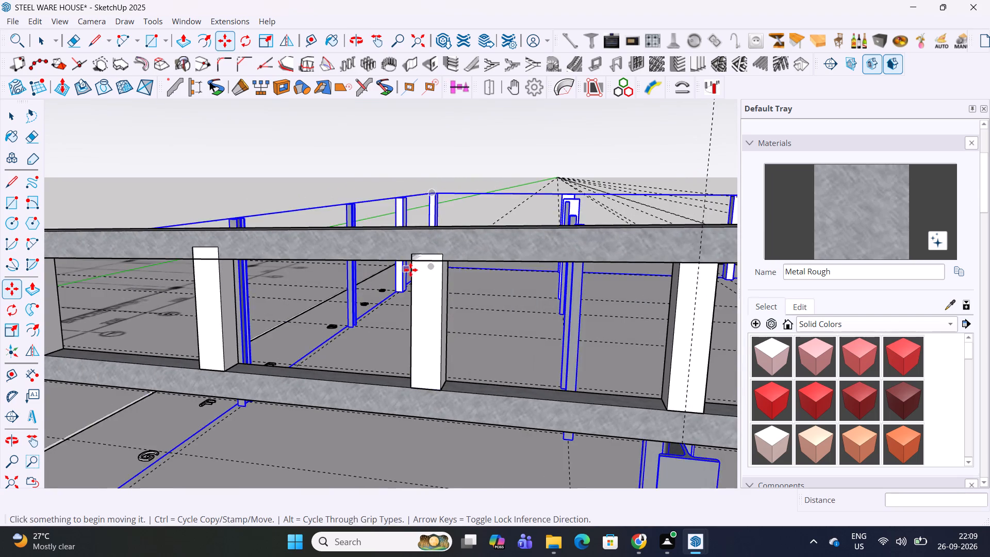
{"action": "scroll", "coordinate": [411, 270], "scroll_direction": "up", "scroll_amount": 5}
{"action": "key", "text": "space"}
{"action": "scroll", "coordinate": [428, 268], "scroll_direction": "up", "scroll_amount": 5}
{"action": "key", "text": "l"}
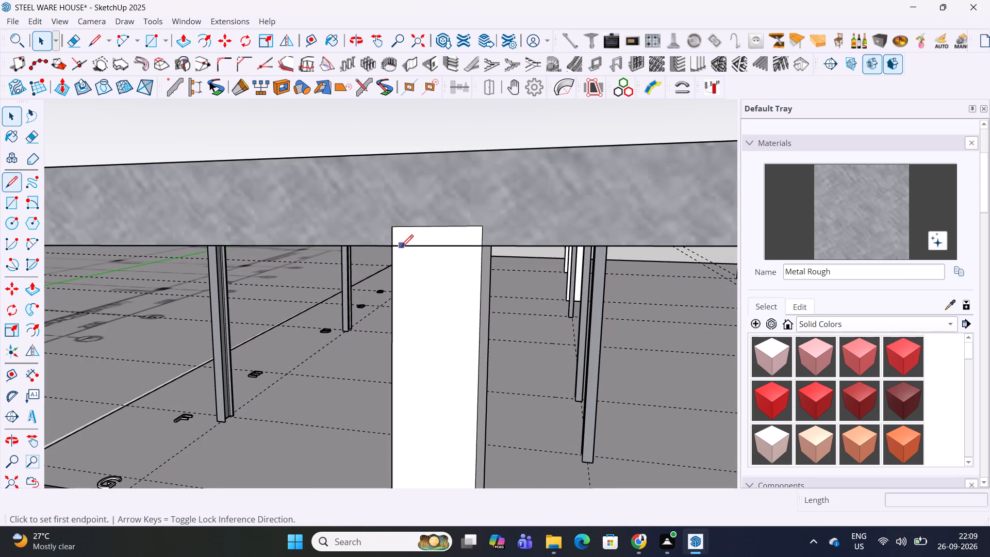
{"action": "left_click", "coordinate": [392, 247]}
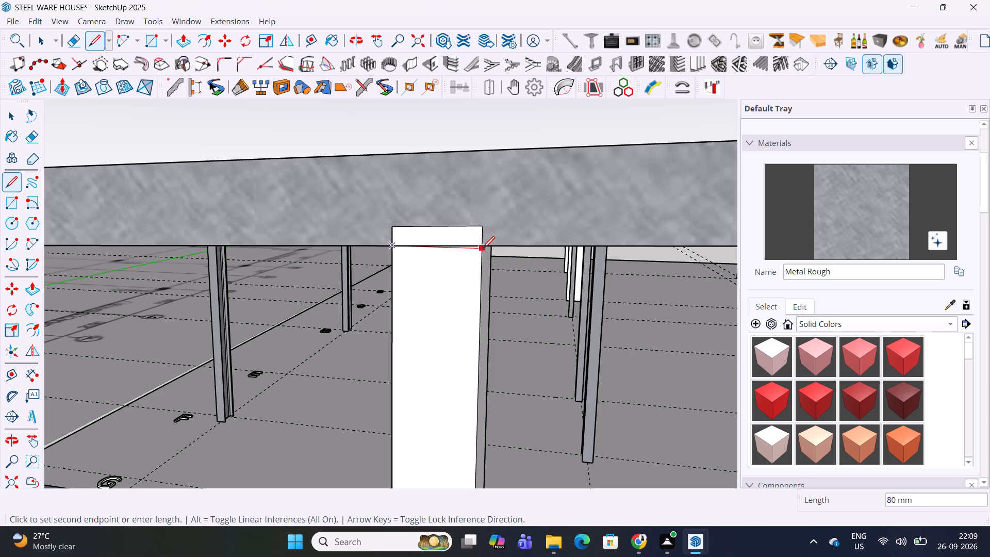
{"action": "left_click", "coordinate": [483, 245]}
Draw lines about 80 mm long along the top chord's bottom edge across the next two verticals towards grid 1.
{"action": "scroll", "coordinate": [485, 246], "scroll_direction": "down", "scroll_amount": 7}
{"action": "middle_click_drag", "start_coordinate": [319, 247], "coordinate": [458, 263], "text": "shift"}
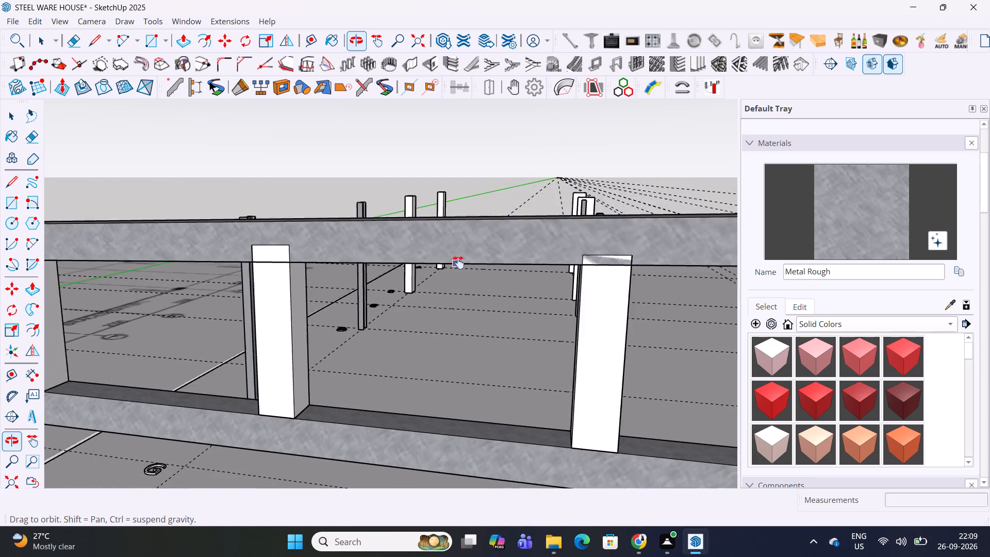
{"action": "middle_click_drag", "start_coordinate": [458, 263], "coordinate": [633, 269], "text": "shift"}
{"action": "scroll", "coordinate": [435, 263], "scroll_direction": "up", "scroll_amount": 5}
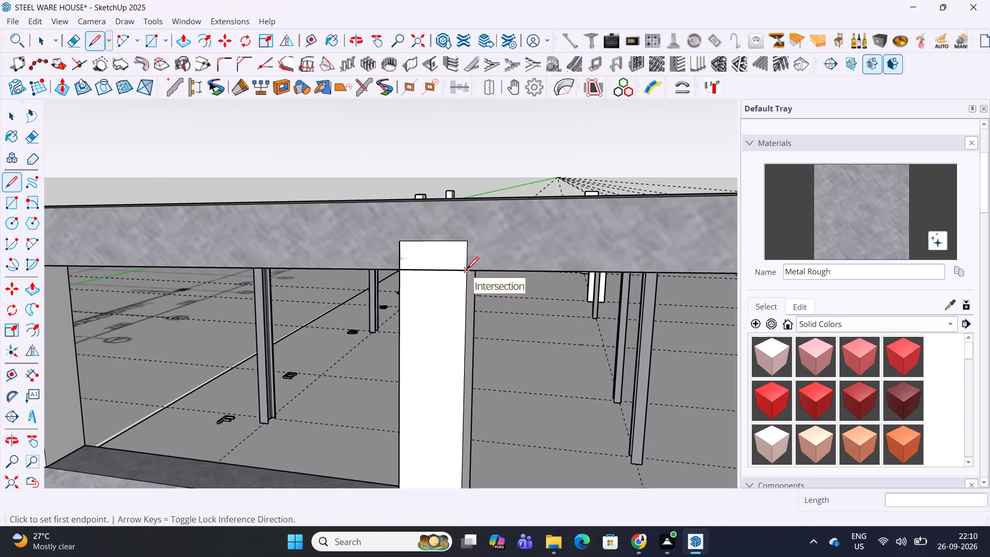
{"action": "left_click", "coordinate": [467, 270]}
{"action": "left_click", "coordinate": [401, 270]}
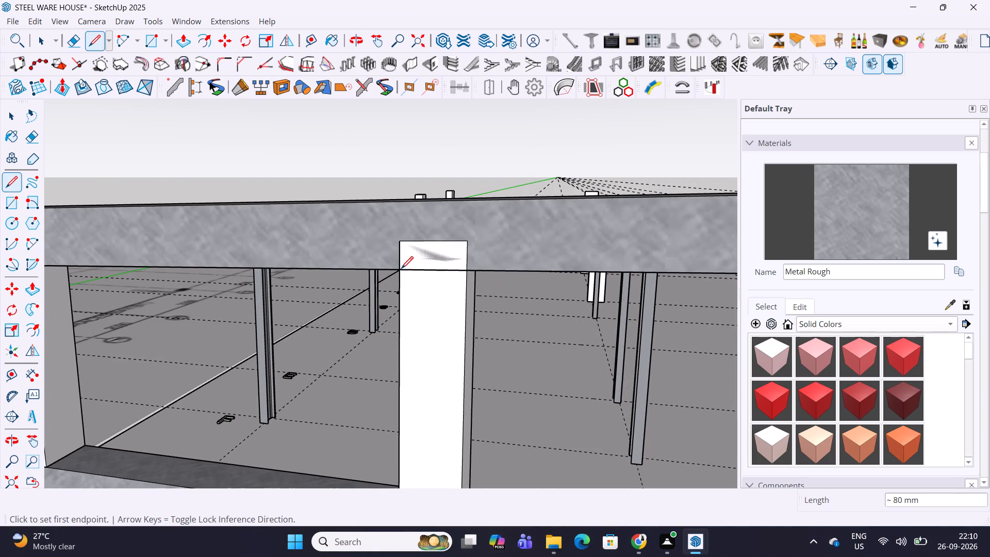
{"action": "scroll", "coordinate": [402, 270], "scroll_direction": "down", "scroll_amount": 4}
{"action": "middle_click_drag", "start_coordinate": [405, 270], "coordinate": [748, 290]}
{"action": "scroll", "coordinate": [418, 288], "scroll_direction": "up", "scroll_amount": 6}
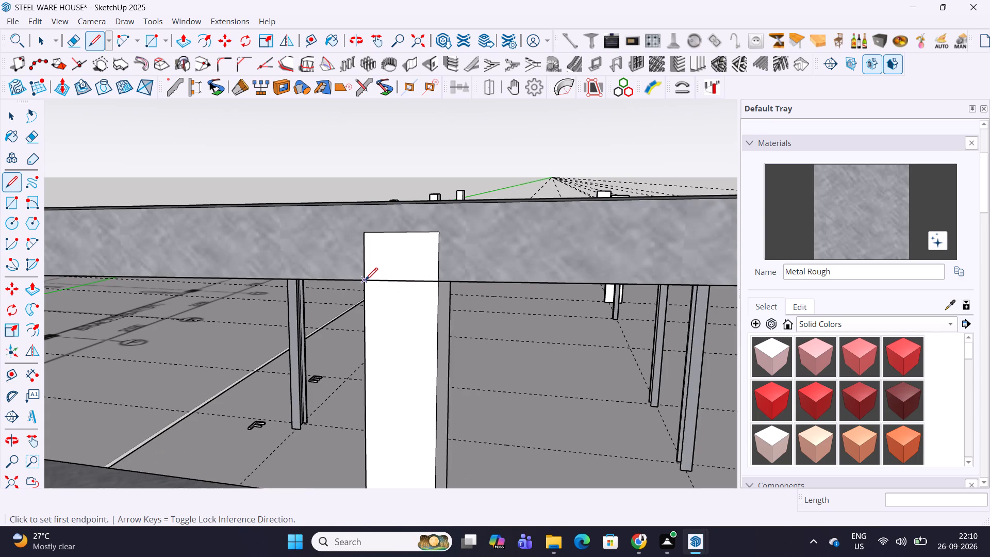
{"action": "left_click", "coordinate": [365, 281]}
{"action": "left_click", "coordinate": [439, 282]}
Draw lines about 80 mm long along the top chord's bottom edge across the third and second verticals from the grid 1 end.
{"action": "scroll", "coordinate": [473, 279], "scroll_direction": "down", "scroll_amount": 5}
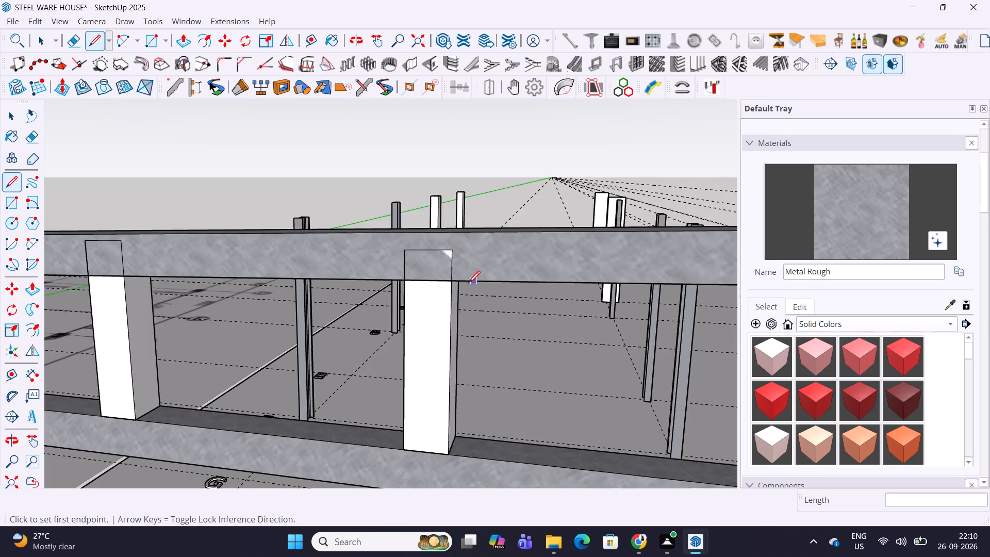
{"action": "middle_click_drag", "start_coordinate": [372, 283], "coordinate": [423, 288], "text": "shift"}
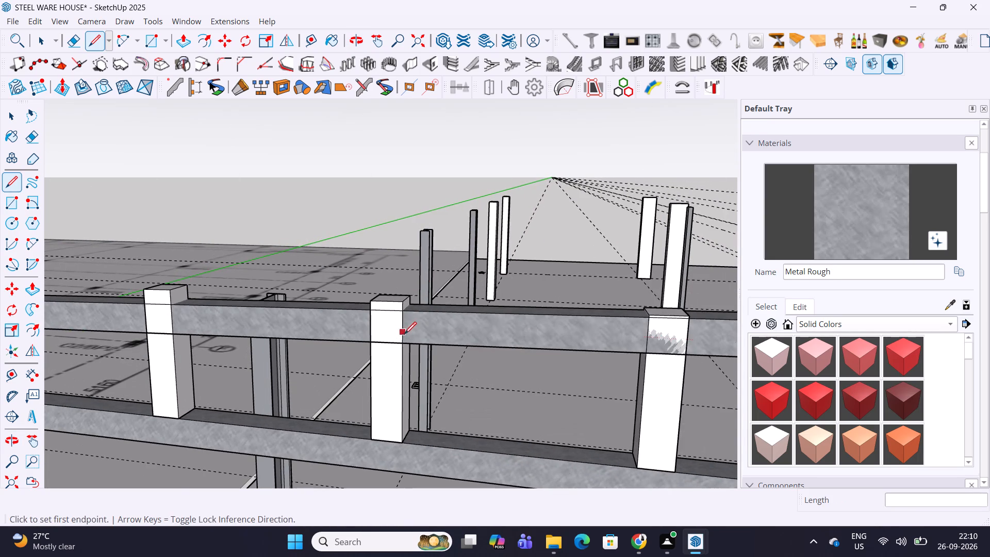
{"action": "scroll", "coordinate": [402, 341], "scroll_direction": "up", "scroll_amount": 3}
{"action": "key", "text": "space"}
{"action": "left_click", "coordinate": [386, 294]}
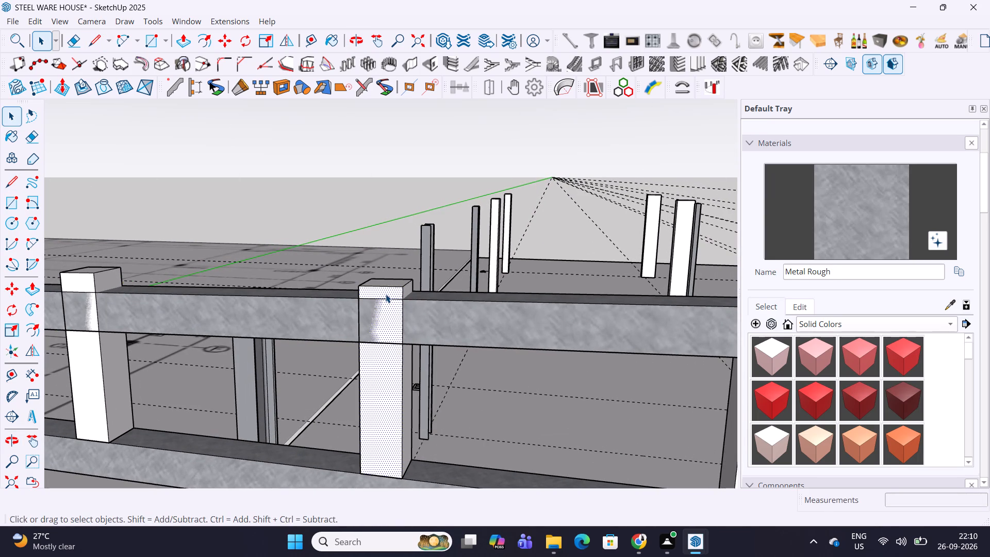
{"action": "key", "text": "l"}
{"action": "left_click", "coordinate": [360, 343]}
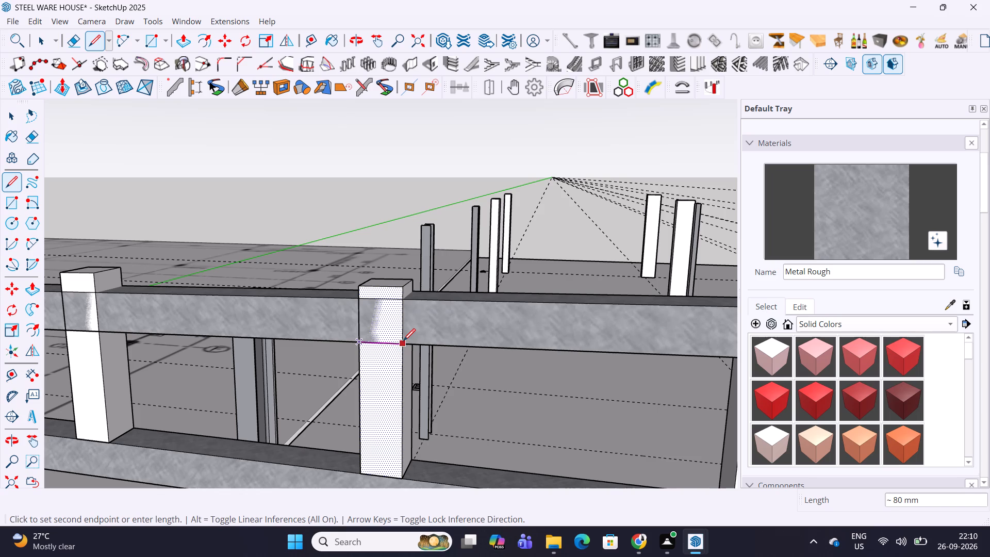
{"action": "scroll", "coordinate": [401, 343], "scroll_direction": "up", "scroll_amount": 5}
{"action": "left_click", "coordinate": [401, 343]}
{"action": "scroll", "coordinate": [436, 343], "scroll_direction": "down", "scroll_amount": 6}
{"action": "middle_click_drag", "start_coordinate": [276, 293], "coordinate": [441, 284], "text": "shift"}
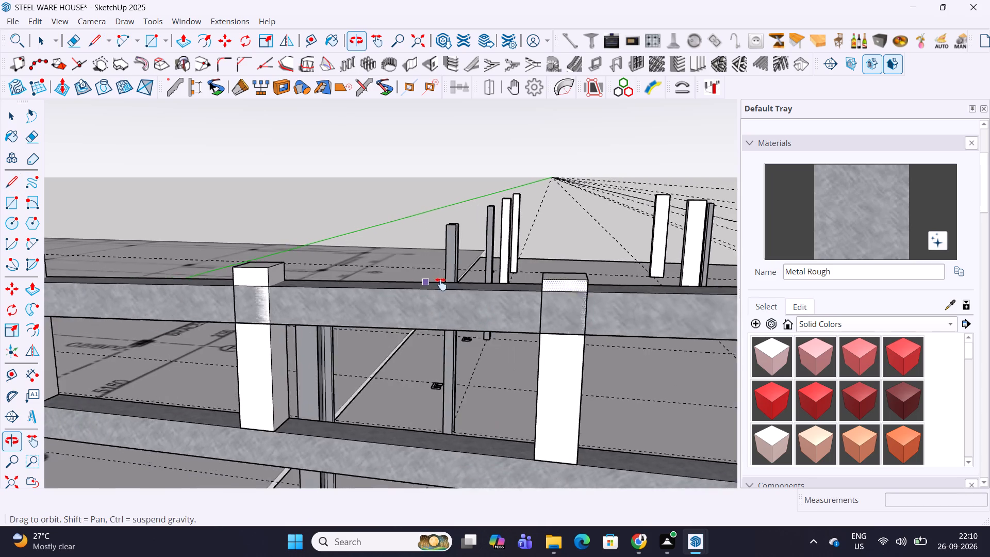
{"action": "middle_click_drag", "start_coordinate": [441, 284], "coordinate": [648, 283], "text": "shift"}
{"action": "scroll", "coordinate": [481, 314], "scroll_direction": "up", "scroll_amount": 3}
{"action": "left_click", "coordinate": [476, 325]}
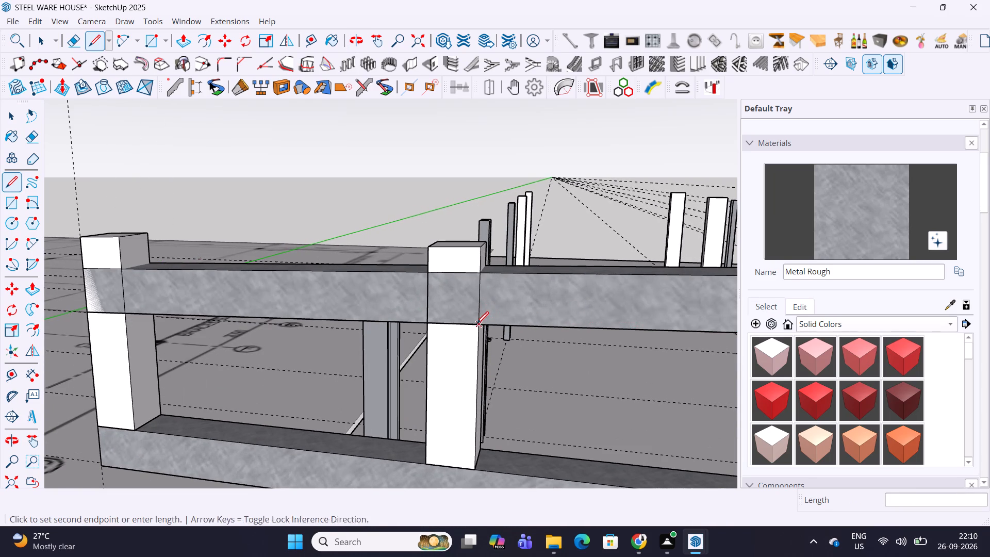
{"action": "left_click", "coordinate": [430, 324]}
Draw an 80 mm line along the top chord's bottom edge across the end vertical at grid 1.
{"action": "middle_click_drag", "start_coordinate": [184, 303], "coordinate": [382, 319], "text": "shift"}
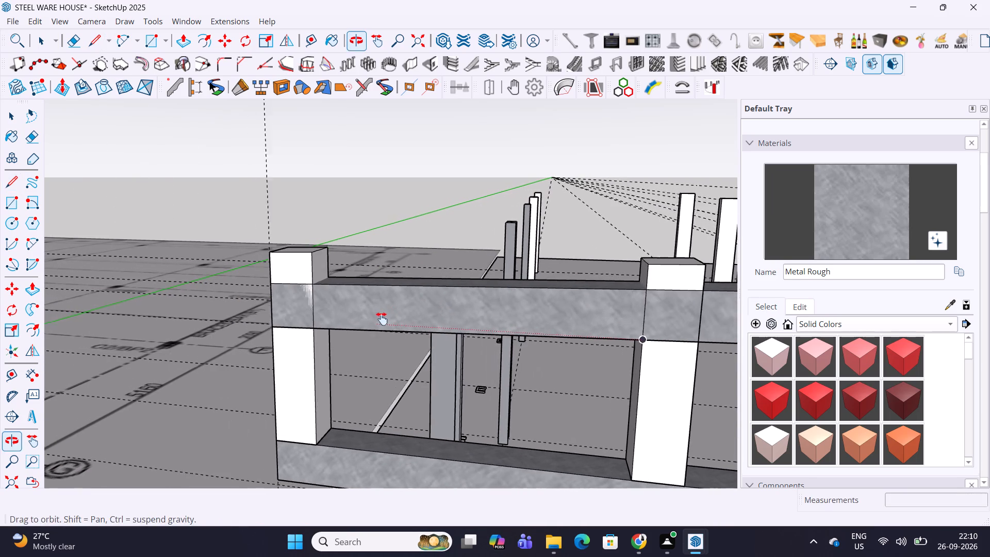
{"action": "middle_click_drag", "start_coordinate": [382, 319], "coordinate": [384, 319], "text": "shift"}
{"action": "scroll", "coordinate": [315, 319], "scroll_direction": "up", "scroll_amount": 3}
{"action": "left_click", "coordinate": [319, 332]}
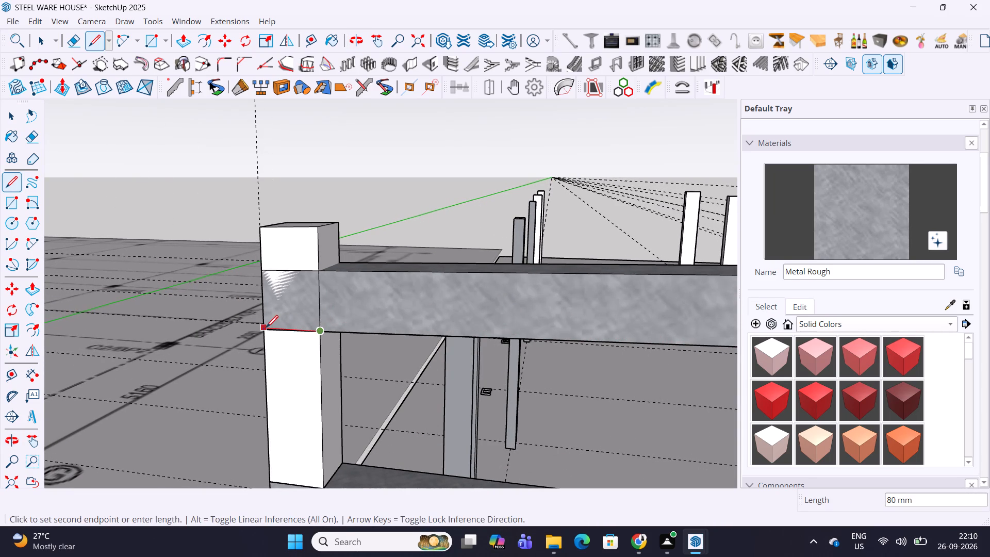
{"action": "scroll", "coordinate": [266, 329], "scroll_direction": "up", "scroll_amount": 12}
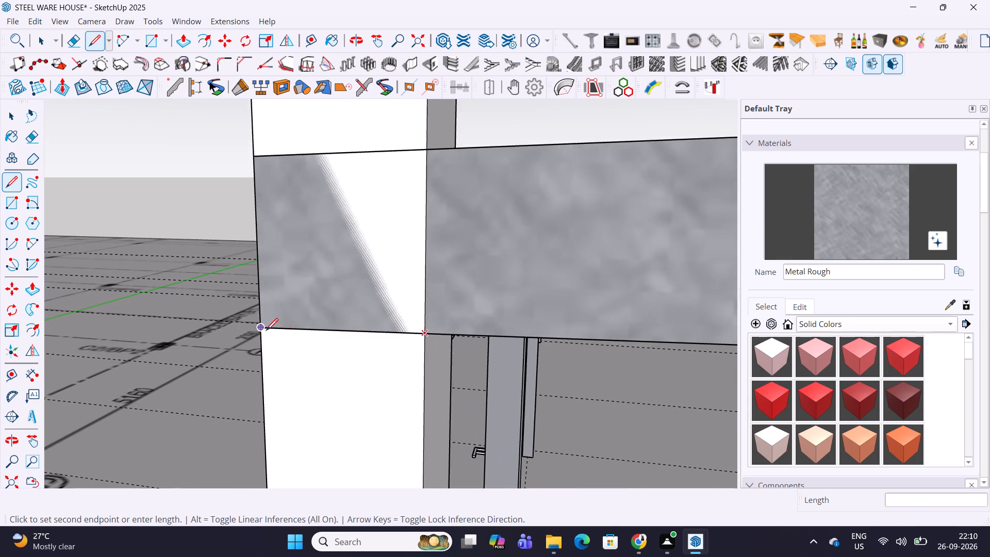
{"action": "scroll", "coordinate": [266, 332], "scroll_direction": "up", "scroll_amount": 2}
{"action": "left_click", "coordinate": [259, 327]}
Push/Pull away the parts above the drawn lines on the three verticals nearest the grid 1 end.
{"action": "scroll", "coordinate": [328, 345], "scroll_direction": "down", "scroll_amount": 4}
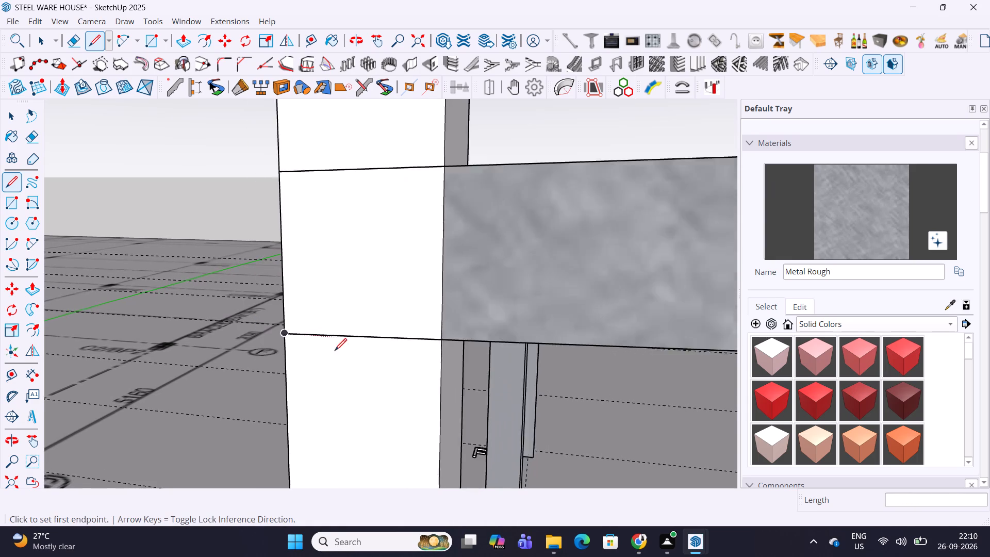
{"action": "scroll", "coordinate": [335, 352], "scroll_direction": "down", "scroll_amount": 15}
{"action": "key", "text": "p"}
{"action": "key", "text": "Escape"}
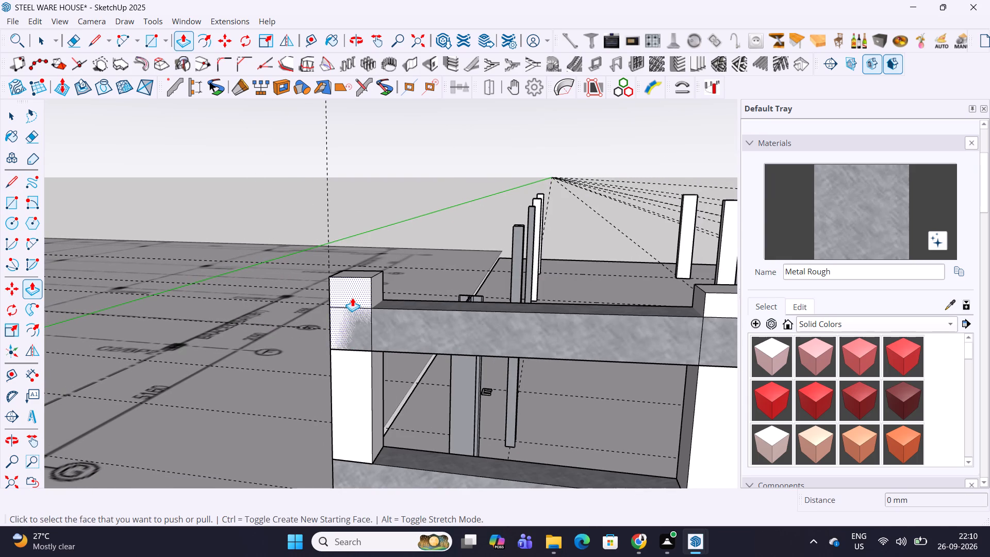
{"action": "double_click", "coordinate": [352, 298]}
{"action": "scroll", "coordinate": [354, 299], "scroll_direction": "down", "scroll_amount": 4}
{"action": "middle_click_drag", "start_coordinate": [424, 308], "coordinate": [274, 290]}
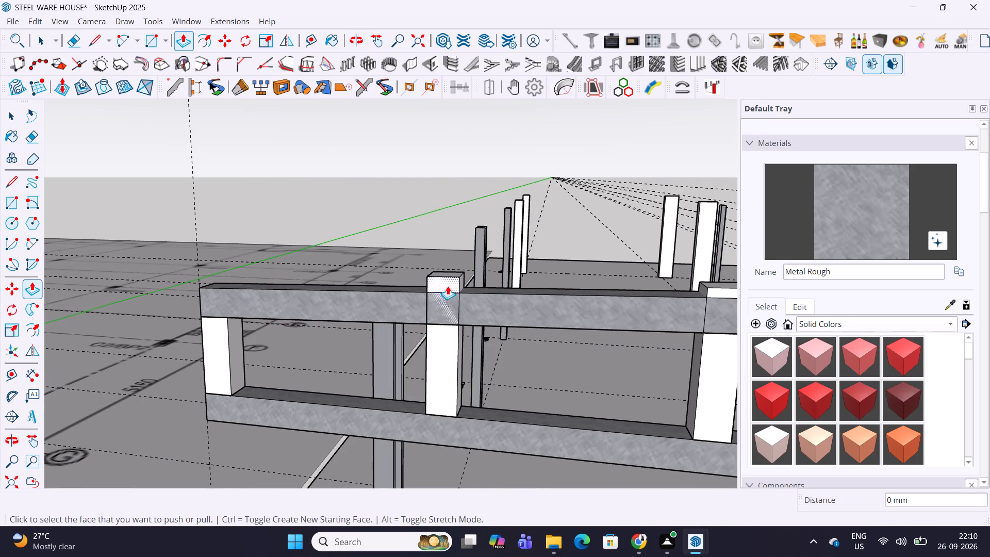
{"action": "double_click", "coordinate": [448, 286]}
{"action": "middle_click_drag", "start_coordinate": [568, 304], "coordinate": [346, 295], "text": "shift"}
{"action": "double_click", "coordinate": [487, 301]}
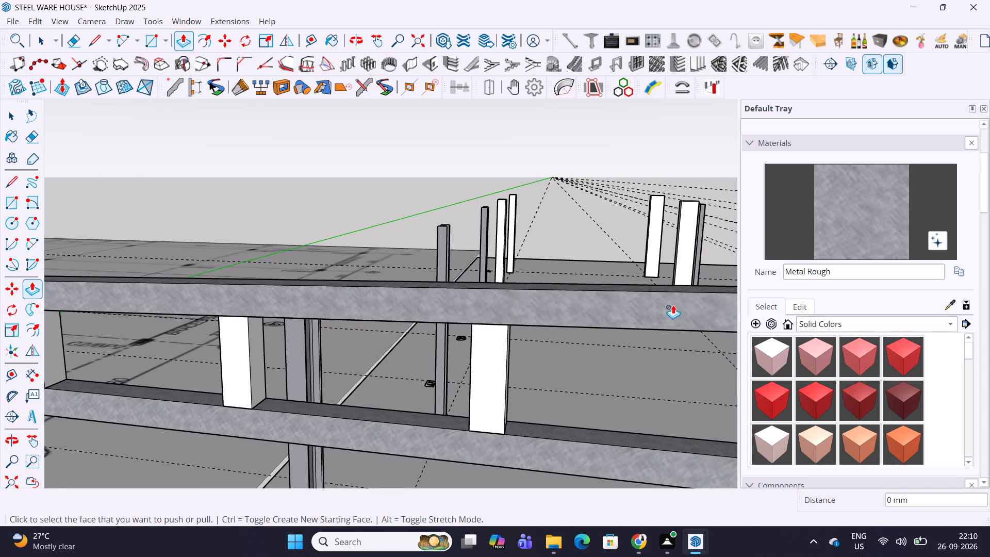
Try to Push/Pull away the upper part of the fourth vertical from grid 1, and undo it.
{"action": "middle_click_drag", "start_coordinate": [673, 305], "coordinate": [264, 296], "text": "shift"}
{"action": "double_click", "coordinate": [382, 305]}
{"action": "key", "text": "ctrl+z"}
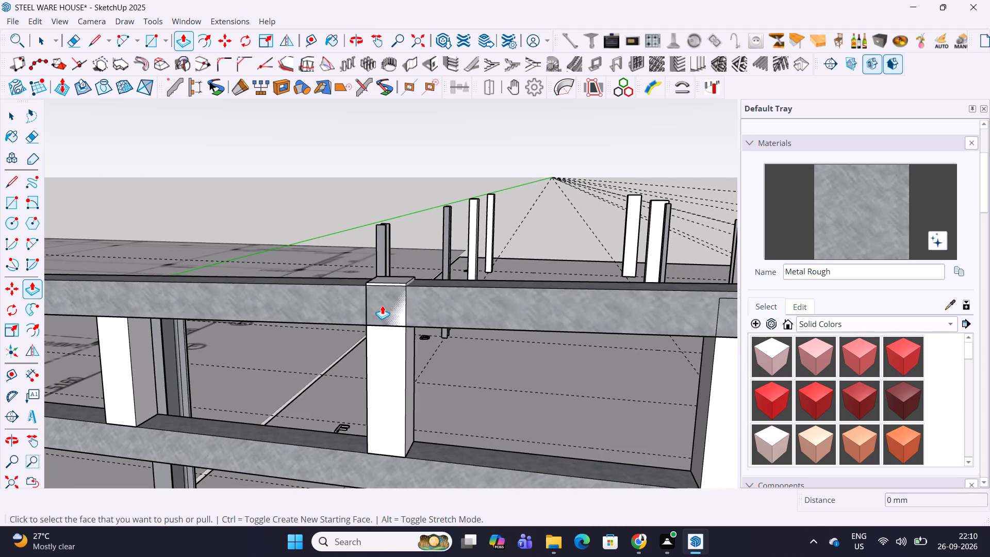
Draw a line about 80 mm long along the top chord's bottom edge across the fourth vertical from grid 1, and Push/Pull away the part above it.
{"action": "scroll", "coordinate": [382, 305], "scroll_direction": "up", "scroll_amount": 9}
{"action": "key", "text": "l"}
{"action": "scroll", "coordinate": [386, 325], "scroll_direction": "up", "scroll_amount": 5}
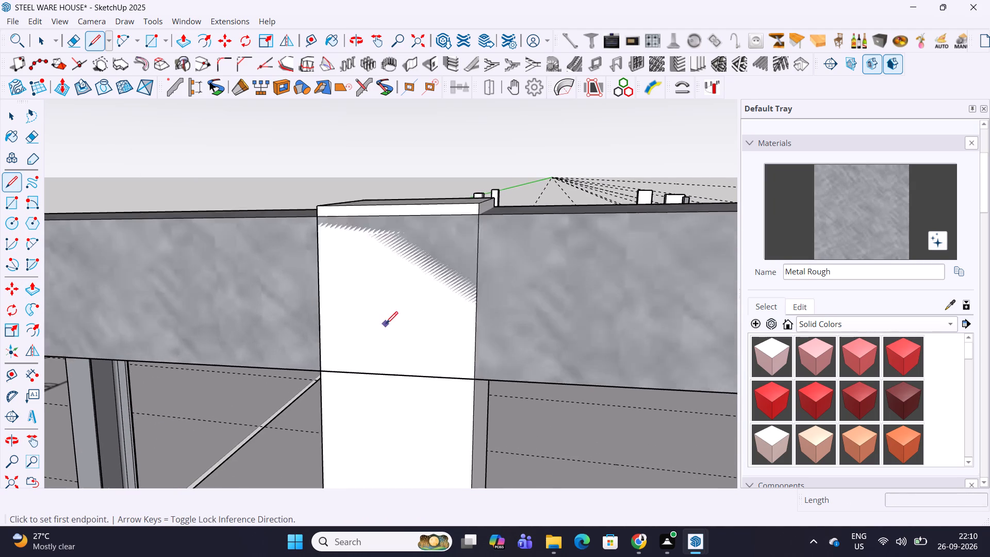
{"action": "left_click", "coordinate": [482, 385]}
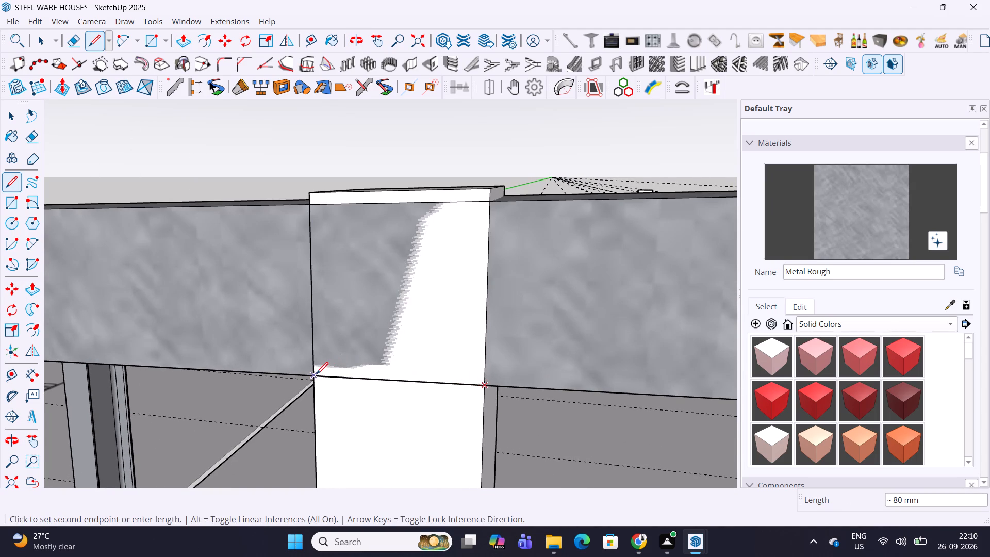
{"action": "left_click", "coordinate": [316, 376]}
{"action": "scroll", "coordinate": [316, 376], "scroll_direction": "down", "scroll_amount": 7}
{"action": "key", "text": "p"}
{"action": "double_click", "coordinate": [356, 346]}
{"action": "scroll", "coordinate": [356, 346], "scroll_direction": "down", "scroll_amount": 4}
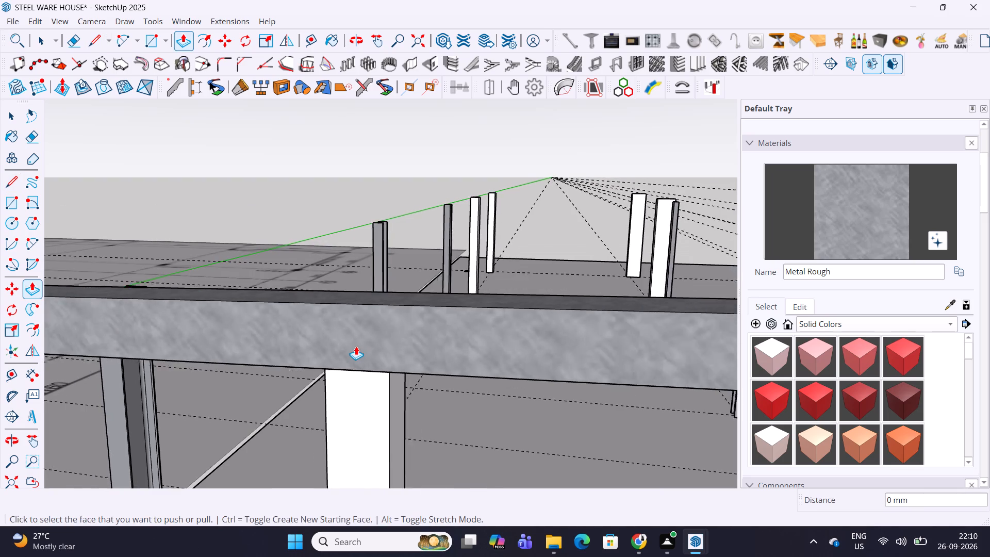
Draw an 80 mm line along the chord's bottom edge across the next vertical toward grid 2, and Push/Pull away its upper part.
{"action": "scroll", "coordinate": [356, 346], "scroll_direction": "down", "scroll_amount": 4}
{"action": "middle_click_drag", "start_coordinate": [610, 344], "coordinate": [323, 301], "text": "shift"}
{"action": "left_click", "coordinate": [440, 308]}
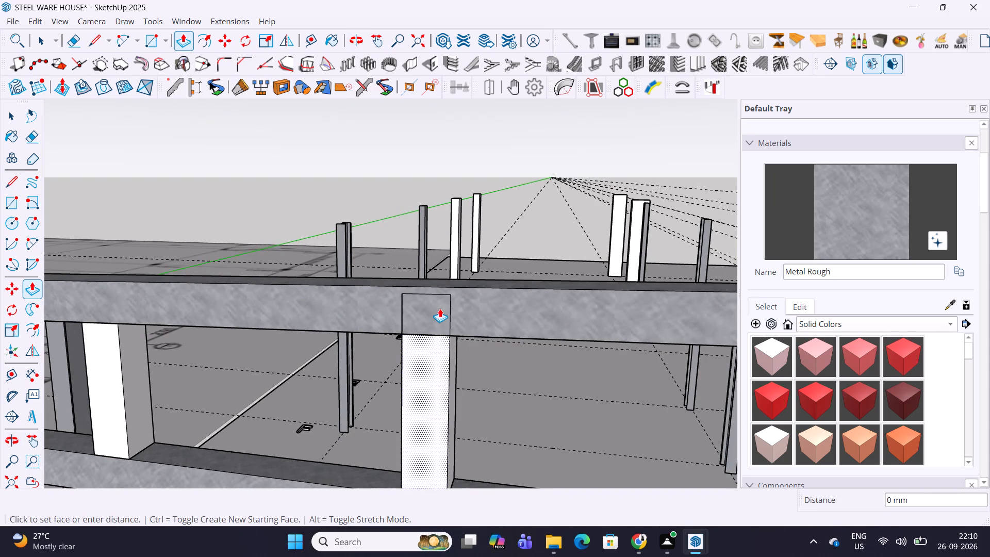
{"action": "key", "text": "l"}
{"action": "scroll", "coordinate": [440, 309], "scroll_direction": "up", "scroll_amount": 4}
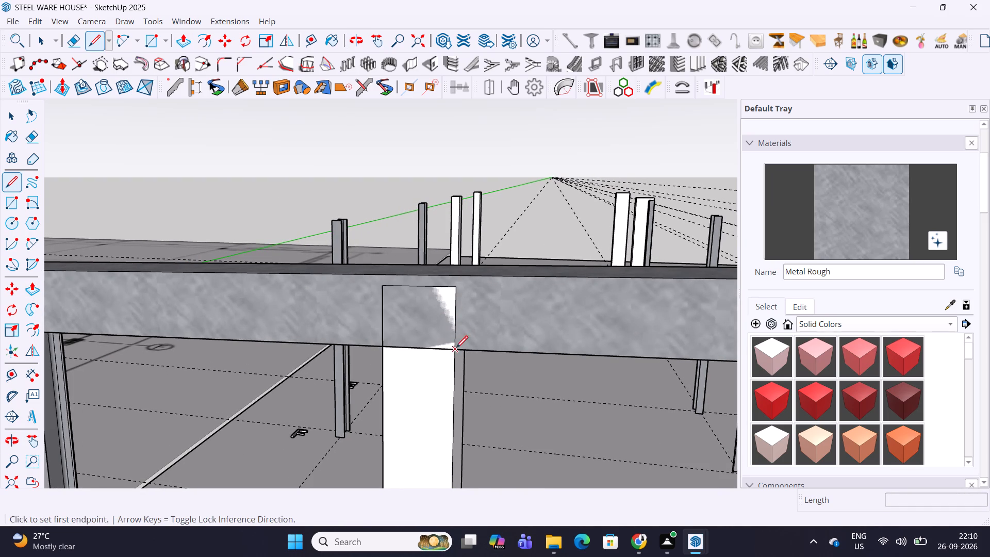
{"action": "left_click", "coordinate": [456, 349]}
{"action": "scroll", "coordinate": [385, 351], "scroll_direction": "up", "scroll_amount": 15}
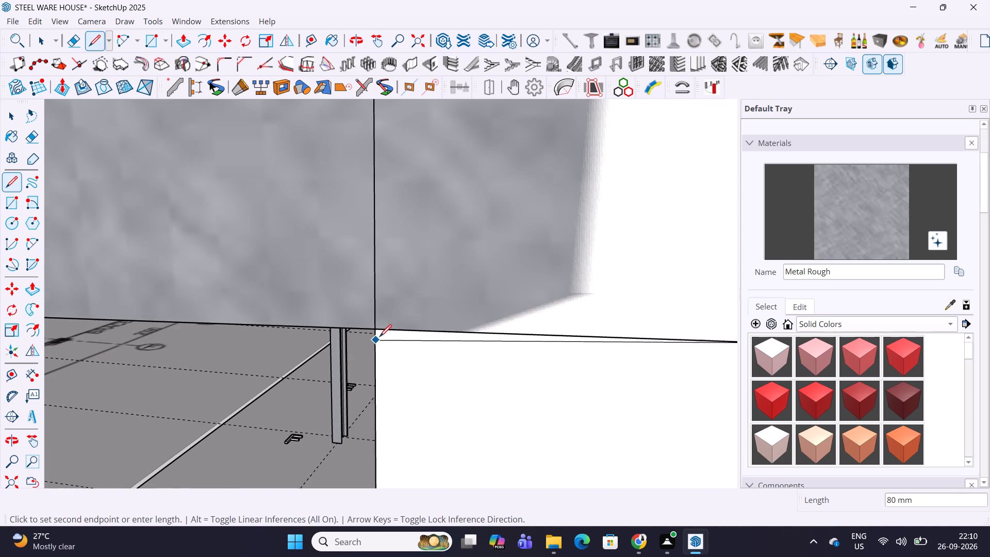
{"action": "left_click", "coordinate": [376, 331]}
{"action": "scroll", "coordinate": [376, 331], "scroll_direction": "down", "scroll_amount": 13}
{"action": "key", "text": "p"}
{"action": "double_click", "coordinate": [422, 300]}
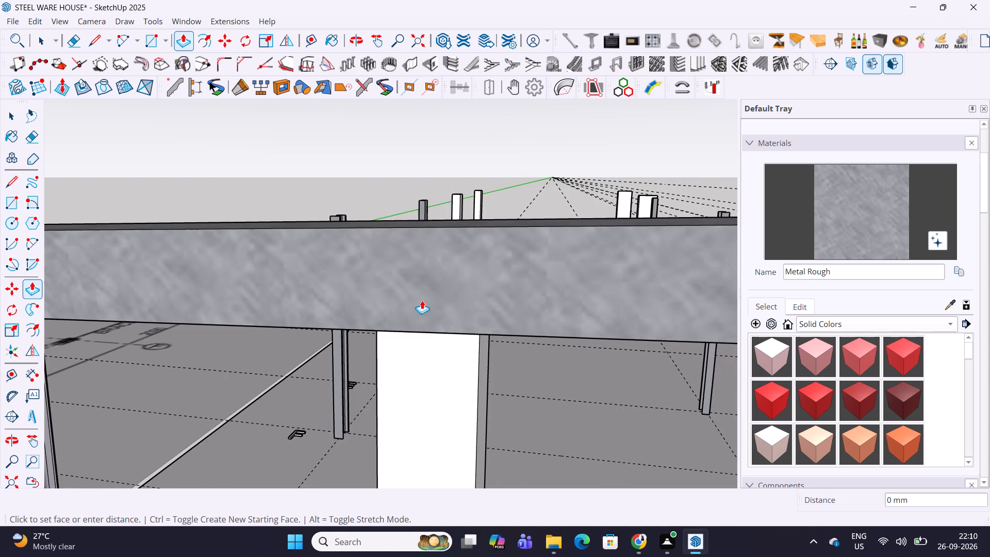
{"action": "scroll", "coordinate": [422, 300], "scroll_direction": "down", "scroll_amount": 14}
Push/Pull away the parts overlapping the top chord on the two verticals just before the grid 2 column.
{"action": "middle_click_drag", "start_coordinate": [583, 294], "coordinate": [328, 269]}
{"action": "double_click", "coordinate": [418, 277]}
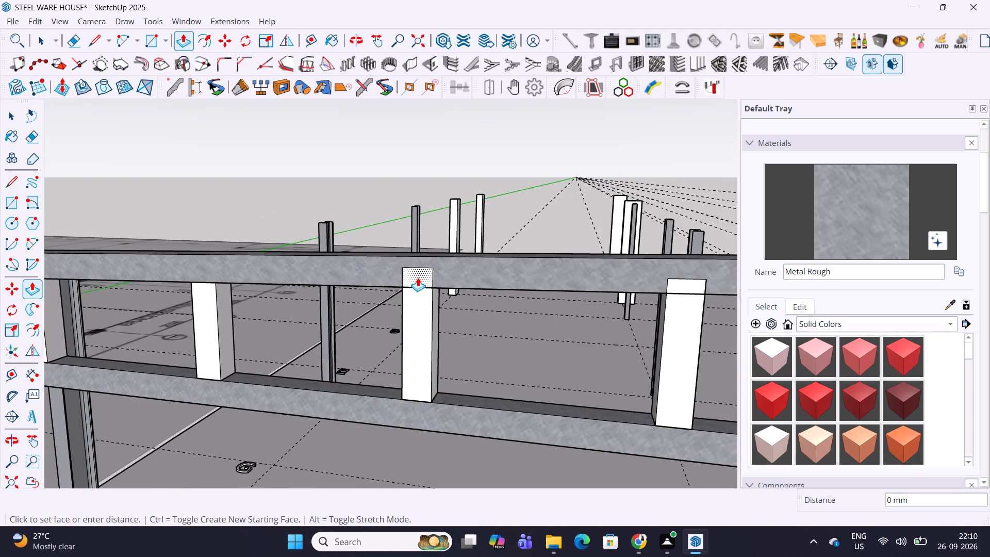
{"action": "double_click", "coordinate": [675, 286]}
{"action": "scroll", "coordinate": [684, 291], "scroll_direction": "down", "scroll_amount": 5}
{"action": "middle_click_drag", "start_coordinate": [699, 294], "coordinate": [284, 283], "text": "shift"}
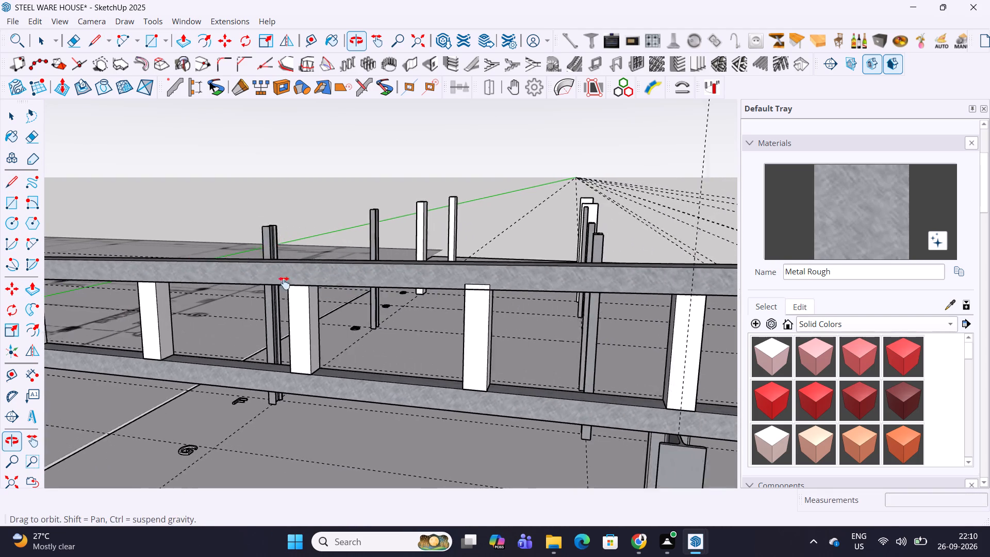
{"action": "middle_click_drag", "start_coordinate": [284, 283], "coordinate": [259, 283], "text": "shift"}
{"action": "double_click", "coordinate": [428, 286]}
{"action": "scroll", "coordinate": [461, 281], "scroll_direction": "down", "scroll_amount": 7}
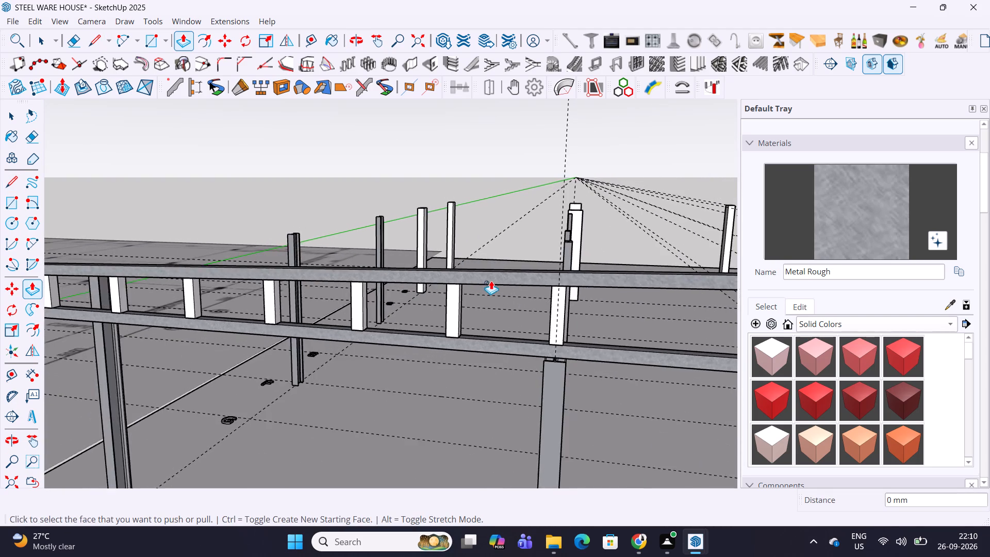
Examine the truss from grid 1 onward for verticals that still overlap the top chord.
{"action": "scroll", "coordinate": [491, 281], "scroll_direction": "down", "scroll_amount": 14}
{"action": "middle_click_drag", "start_coordinate": [471, 282], "coordinate": [483, 250]}
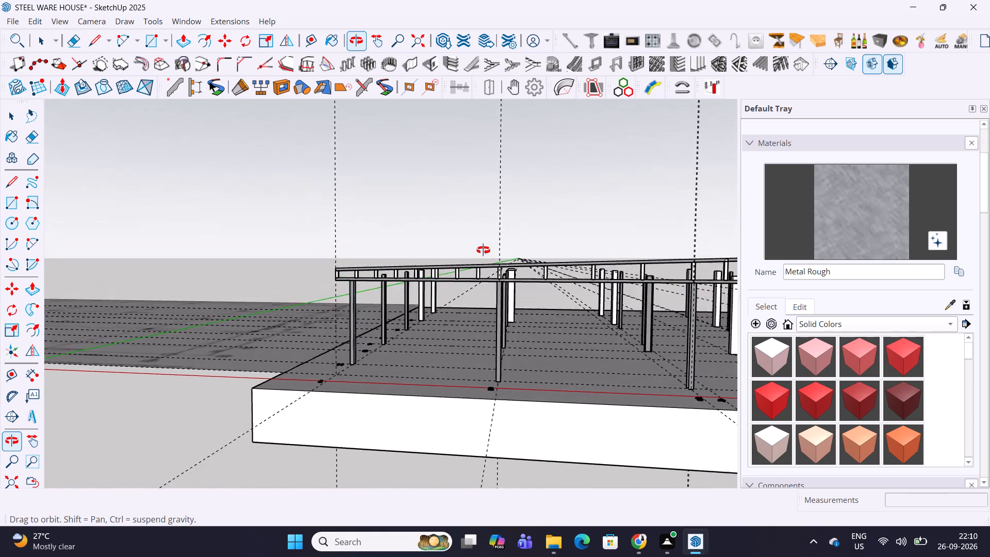
{"action": "middle_click_drag", "start_coordinate": [483, 250], "coordinate": [376, 236]}
{"action": "middle_click_drag", "start_coordinate": [426, 274], "coordinate": [542, 294]}
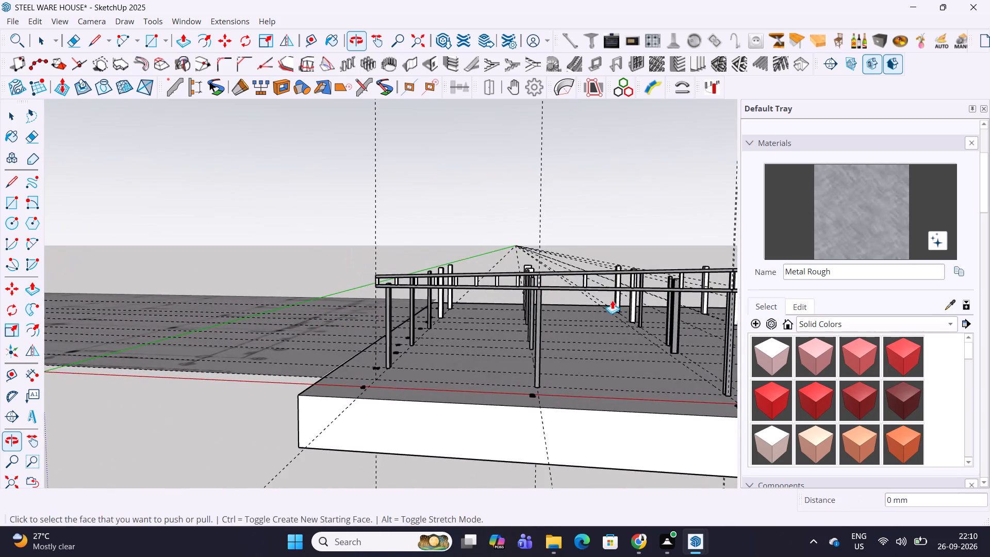
{"action": "middle_click_drag", "start_coordinate": [613, 300], "coordinate": [456, 292], "text": "shift"}
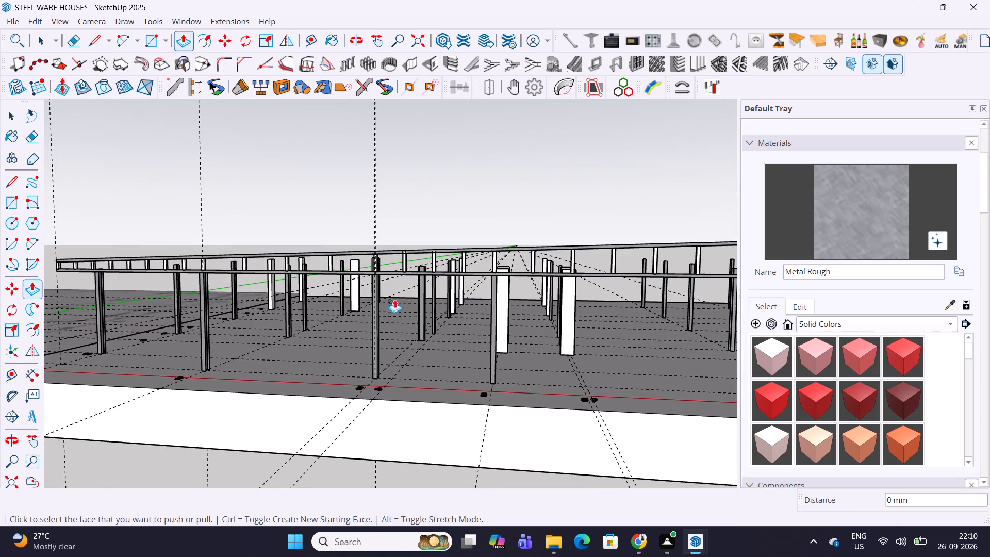
{"action": "middle_click_drag", "start_coordinate": [375, 299], "coordinate": [412, 302]}
{"action": "middle_click_drag", "start_coordinate": [334, 302], "coordinate": [380, 307], "text": "shift"}
{"action": "middle_click_drag", "start_coordinate": [418, 329], "coordinate": [426, 299]}
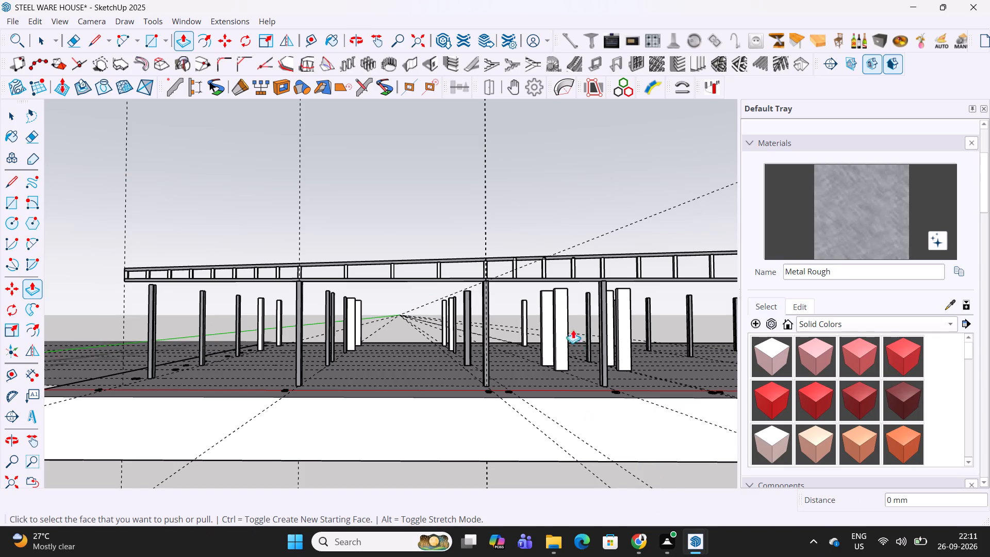
Draw a line along the top chord's bottom edge across the first vertical past grid 3.
{"action": "scroll", "coordinate": [530, 263], "scroll_direction": "up", "scroll_amount": 4}
{"action": "scroll", "coordinate": [476, 248], "scroll_direction": "up", "scroll_amount": 1}
{"action": "middle_click_drag", "start_coordinate": [473, 250], "coordinate": [412, 270]}
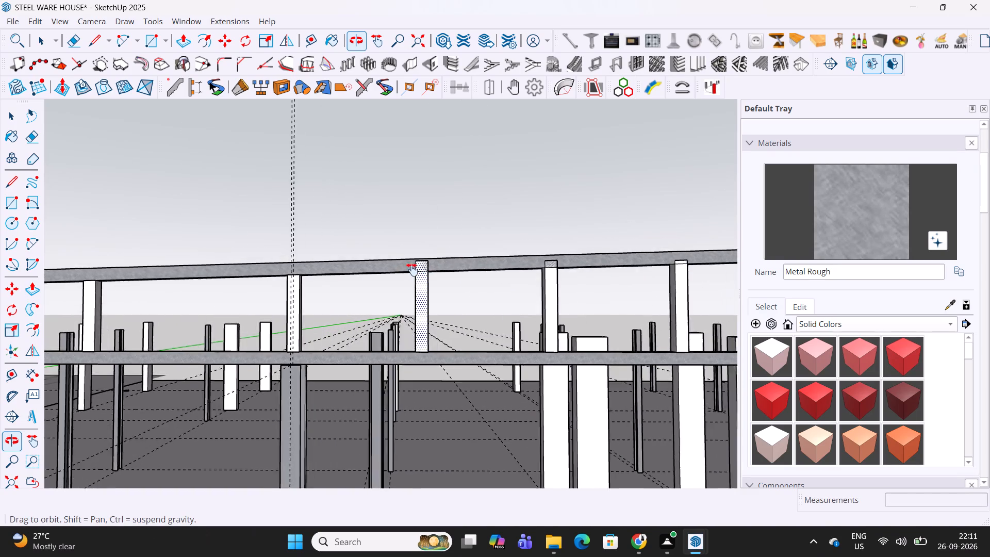
{"action": "middle_click_drag", "start_coordinate": [412, 270], "coordinate": [266, 317]}
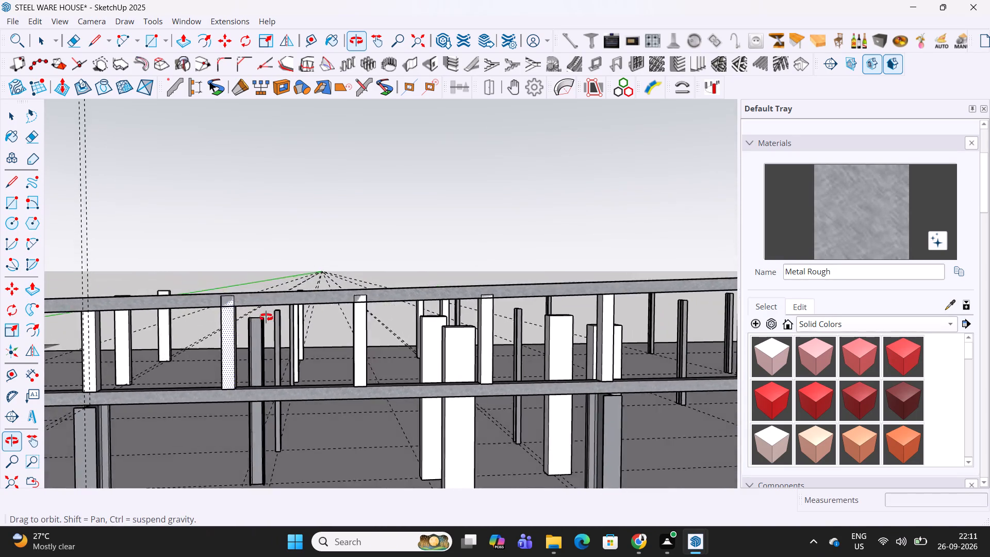
{"action": "middle_click_drag", "start_coordinate": [266, 317], "coordinate": [343, 347]}
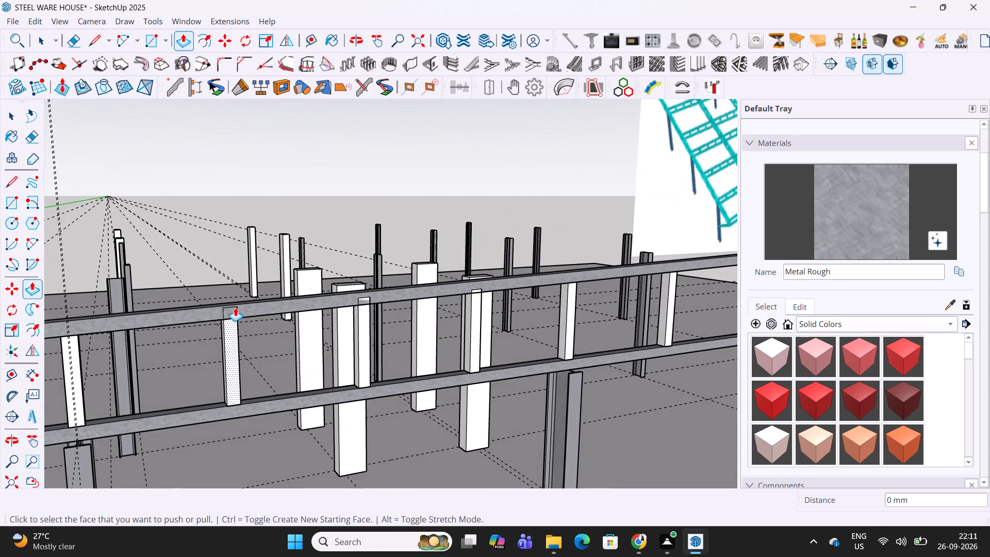
{"action": "scroll", "coordinate": [235, 307], "scroll_direction": "up", "scroll_amount": 20}
{"action": "scroll", "coordinate": [235, 307], "scroll_direction": "up", "scroll_amount": 1}
{"action": "key", "text": "l"}
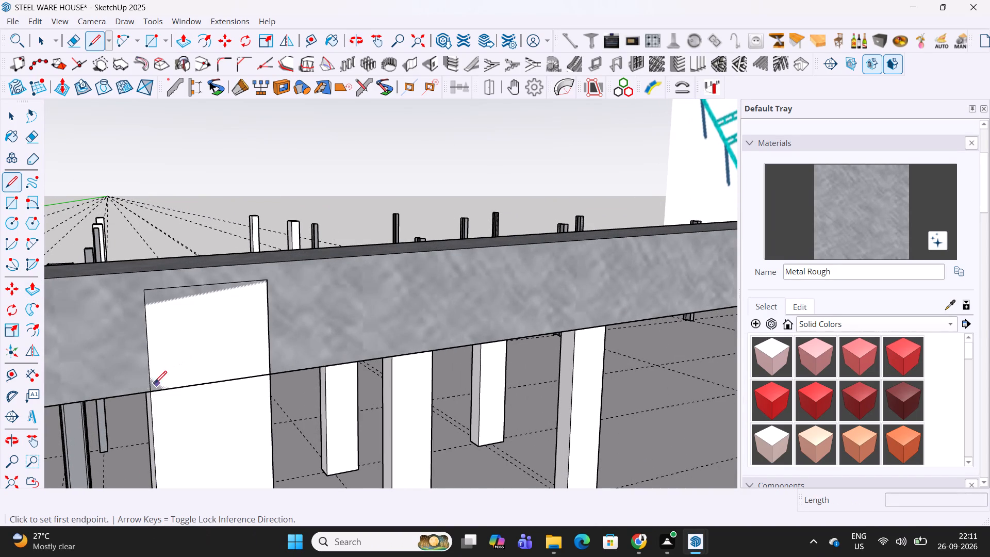
{"action": "middle_click_drag", "start_coordinate": [150, 402], "coordinate": [179, 361]}
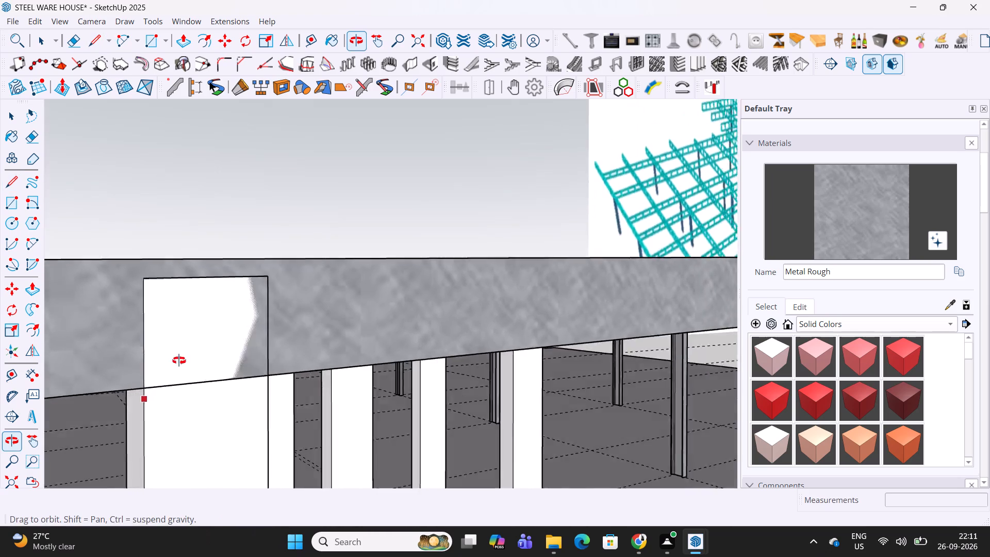
{"action": "middle_click_drag", "start_coordinate": [179, 361], "coordinate": [200, 336]}
{"action": "left_click", "coordinate": [141, 379]}
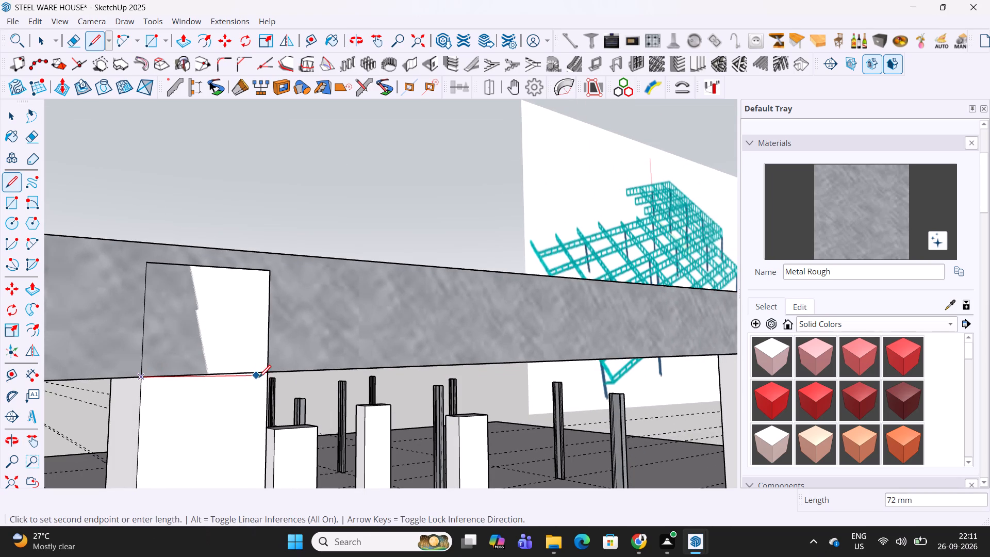
{"action": "left_click", "coordinate": [268, 373]}
Draw lines along the top chord's bottom edge across the second and third verticals between grids 3 and 5.
{"action": "scroll", "coordinate": [268, 373], "scroll_direction": "down", "scroll_amount": 6}
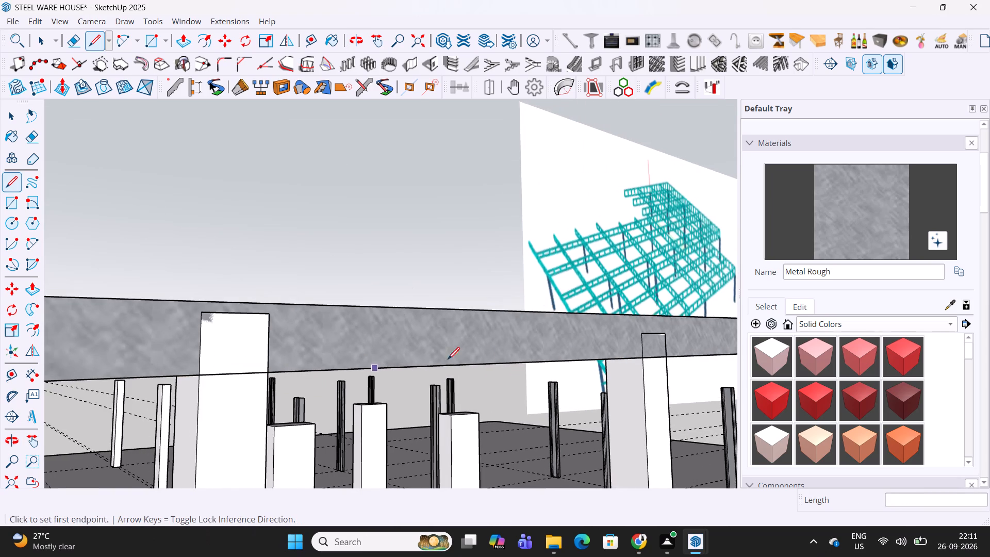
{"action": "scroll", "coordinate": [668, 340], "scroll_direction": "up", "scroll_amount": 15}
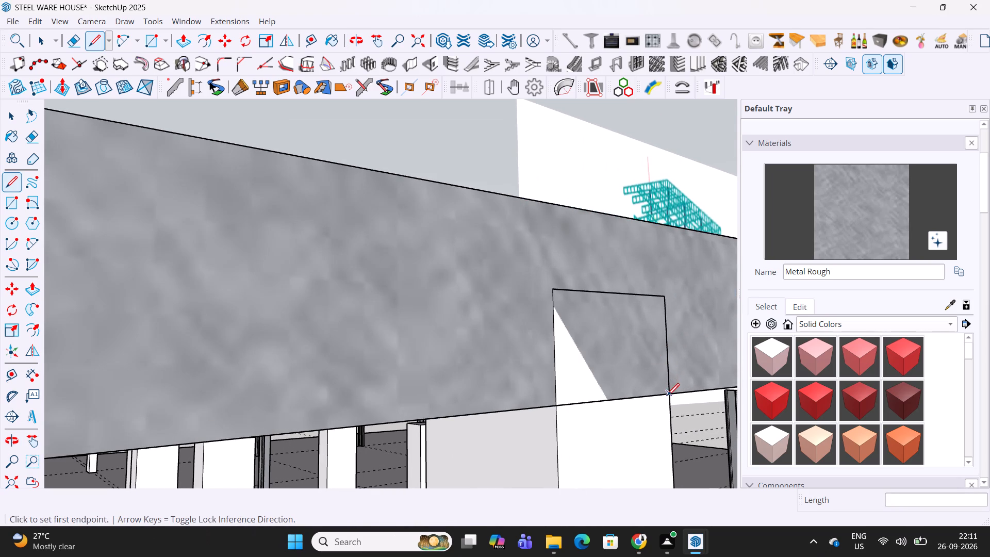
{"action": "left_click", "coordinate": [667, 397]}
{"action": "left_click", "coordinate": [555, 407]}
{"action": "scroll", "coordinate": [388, 330], "scroll_direction": "down", "scroll_amount": 7}
{"action": "middle_click_drag", "start_coordinate": [607, 319], "coordinate": [422, 306], "text": "shift"}
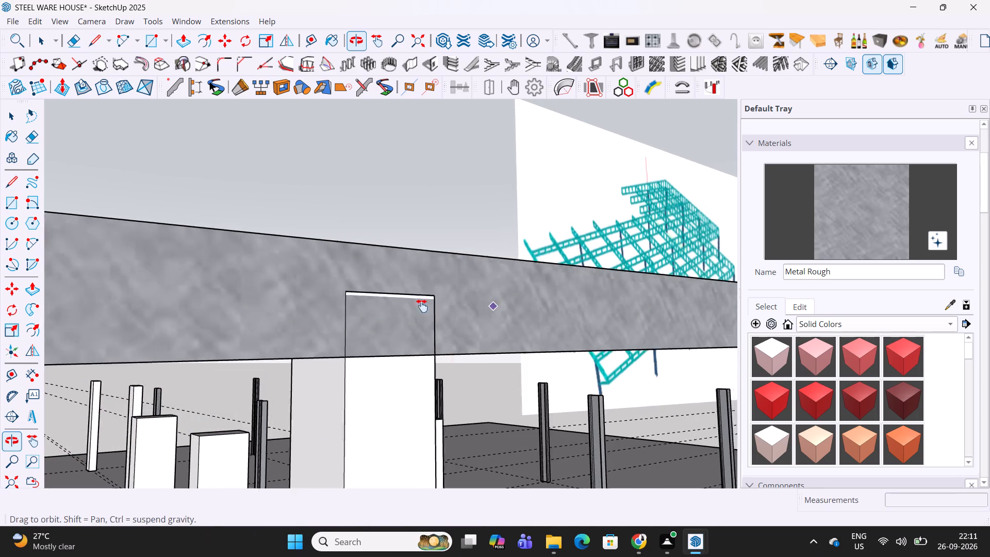
{"action": "middle_click_drag", "start_coordinate": [422, 306], "coordinate": [35, 306], "text": "shift"}
{"action": "scroll", "coordinate": [588, 333], "scroll_direction": "up", "scroll_amount": 10}
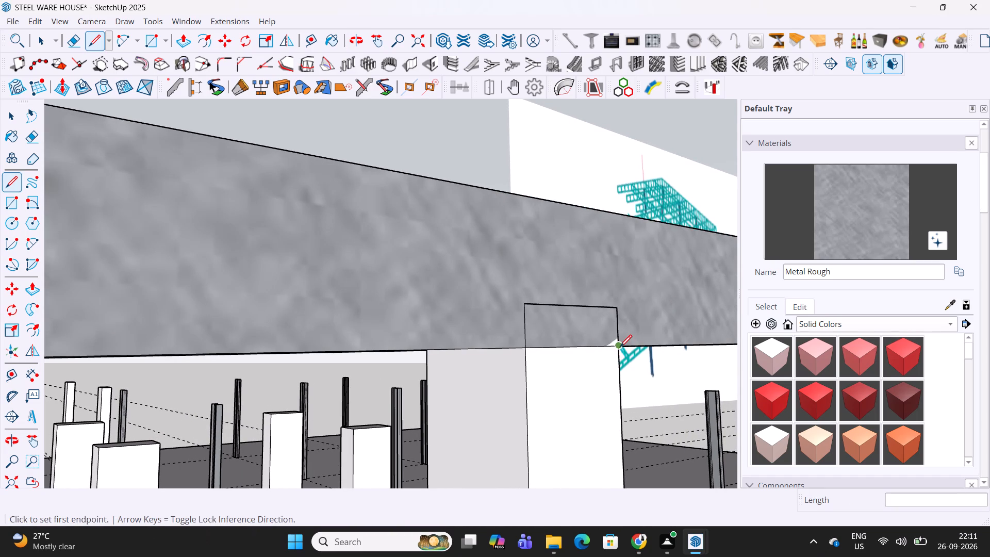
{"action": "middle_click_drag", "start_coordinate": [620, 347], "coordinate": [416, 326]}
{"action": "scroll", "coordinate": [402, 326], "scroll_direction": "up", "scroll_amount": 10}
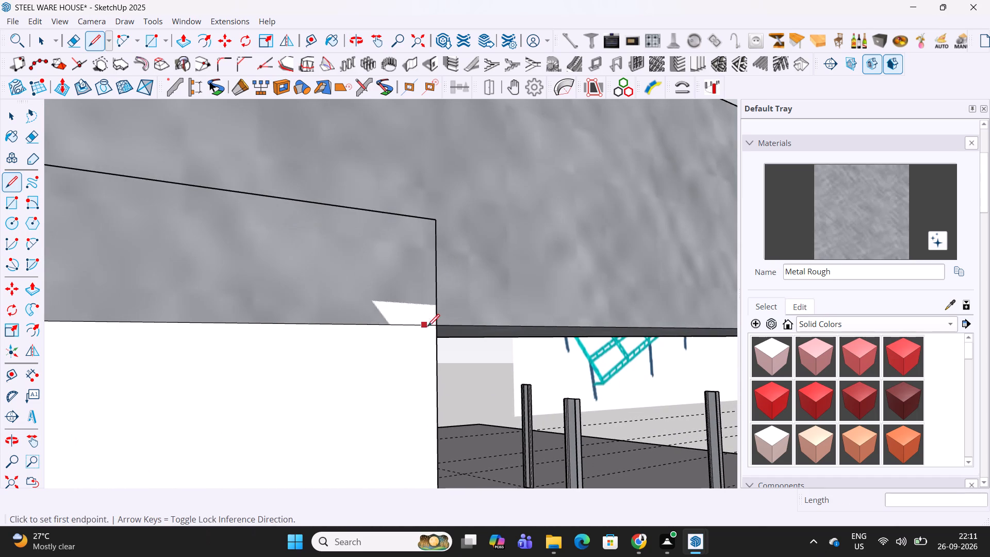
{"action": "left_click", "coordinate": [437, 327]}
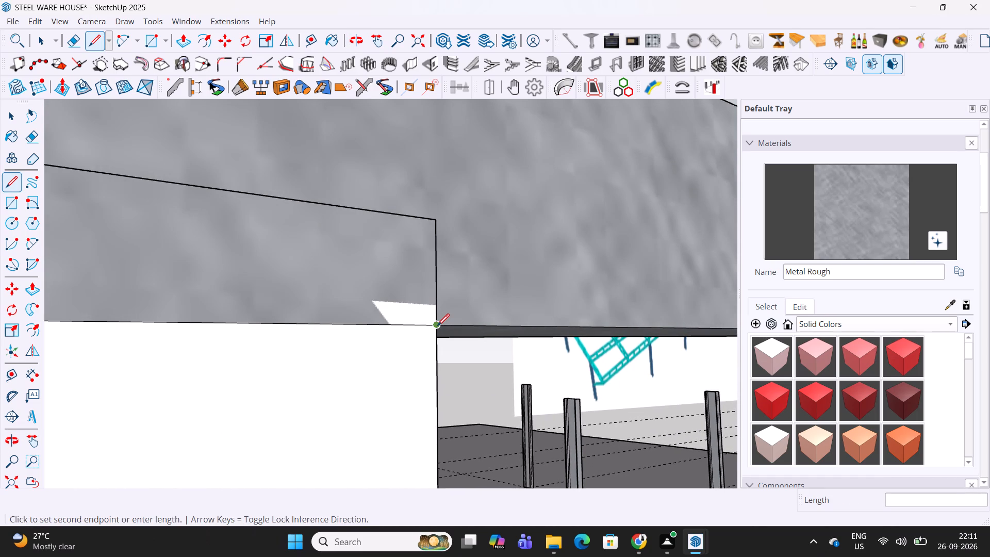
{"action": "scroll", "coordinate": [437, 327], "scroll_direction": "down", "scroll_amount": 7}
{"action": "left_click", "coordinate": [254, 327]}
Push/Pull away the parts above the drawn lines on the three verticals between grids 3 and 5.
{"action": "key", "text": "space"}
{"action": "left_click", "coordinate": [340, 300]}
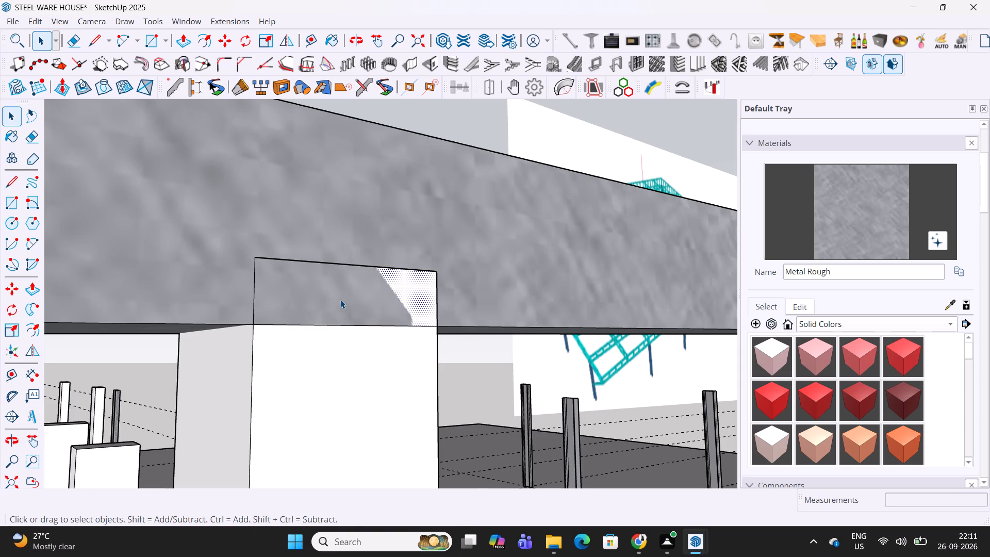
{"action": "scroll", "coordinate": [340, 300], "scroll_direction": "down", "scroll_amount": 14}
{"action": "key", "text": "p"}
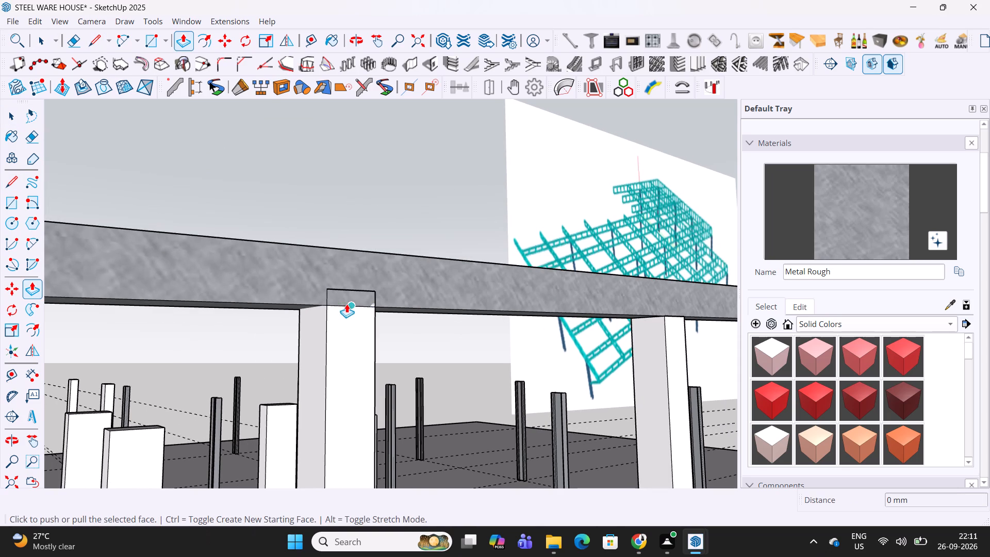
{"action": "key", "text": "Escape"}
{"action": "double_click", "coordinate": [355, 300]}
{"action": "scroll", "coordinate": [416, 299], "scroll_direction": "down", "scroll_amount": 8}
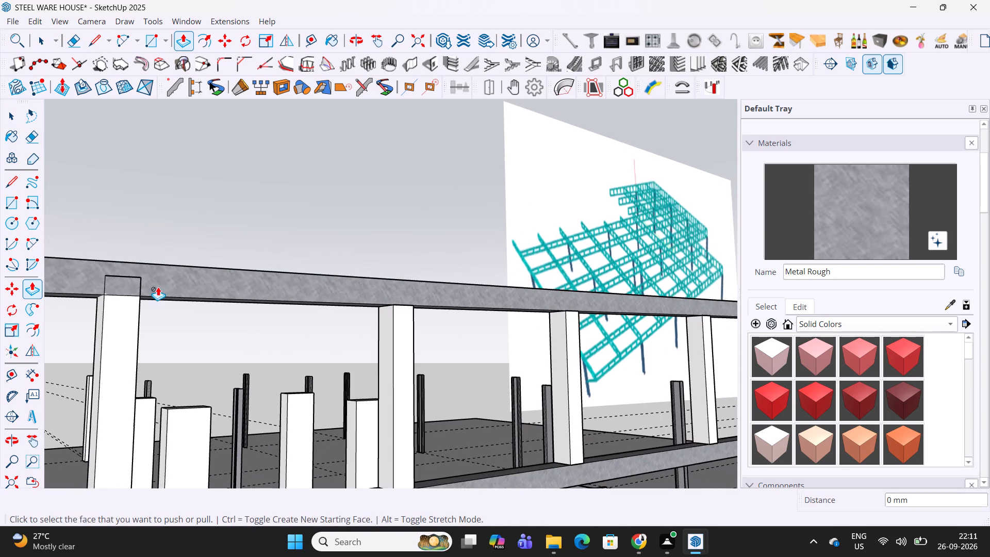
{"action": "double_click", "coordinate": [129, 286]}
{"action": "middle_click_drag", "start_coordinate": [97, 319], "coordinate": [587, 336], "text": "shift"}
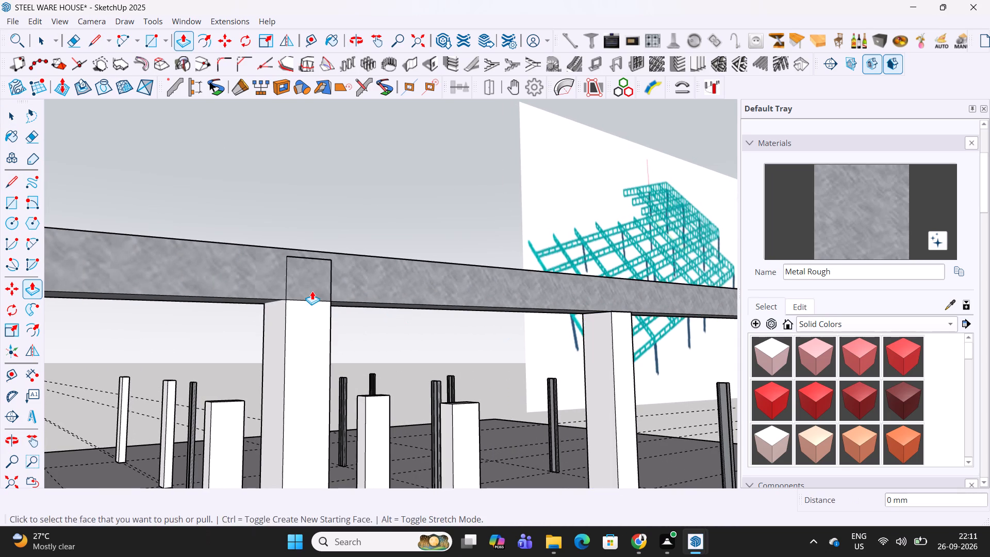
{"action": "double_click", "coordinate": [312, 291]}
Examine the trimmed verticals along the whole truss from both sides of grid 3.
{"action": "scroll", "coordinate": [385, 291], "scroll_direction": "down", "scroll_amount": 8}
{"action": "middle_click_drag", "start_coordinate": [143, 273], "coordinate": [341, 257], "text": "shift"}
{"action": "scroll", "coordinate": [341, 257], "scroll_direction": "down", "scroll_amount": 7}
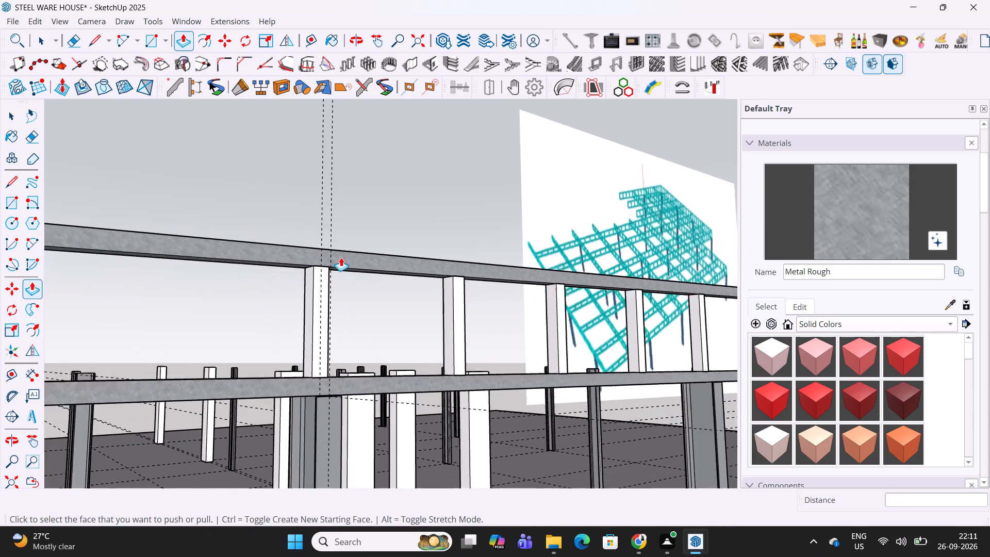
{"action": "middle_click_drag", "start_coordinate": [391, 284], "coordinate": [220, 329]}
{"action": "scroll", "coordinate": [208, 332], "scroll_direction": "down", "scroll_amount": 3}
{"action": "middle_click_drag", "start_coordinate": [212, 332], "coordinate": [394, 240]}
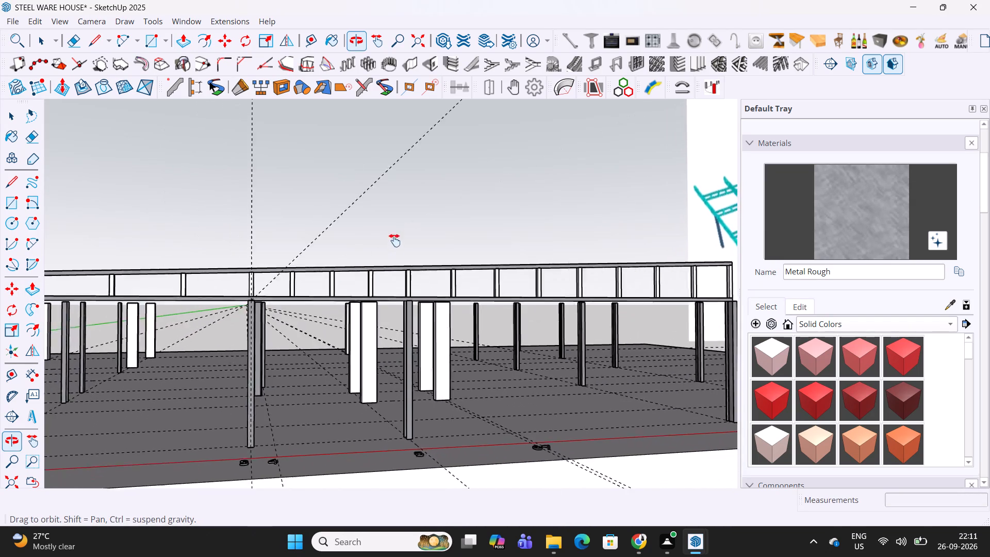
{"action": "middle_click_drag", "start_coordinate": [394, 240], "coordinate": [564, 221]}
{"action": "middle_click_drag", "start_coordinate": [524, 276], "coordinate": [459, 298]}
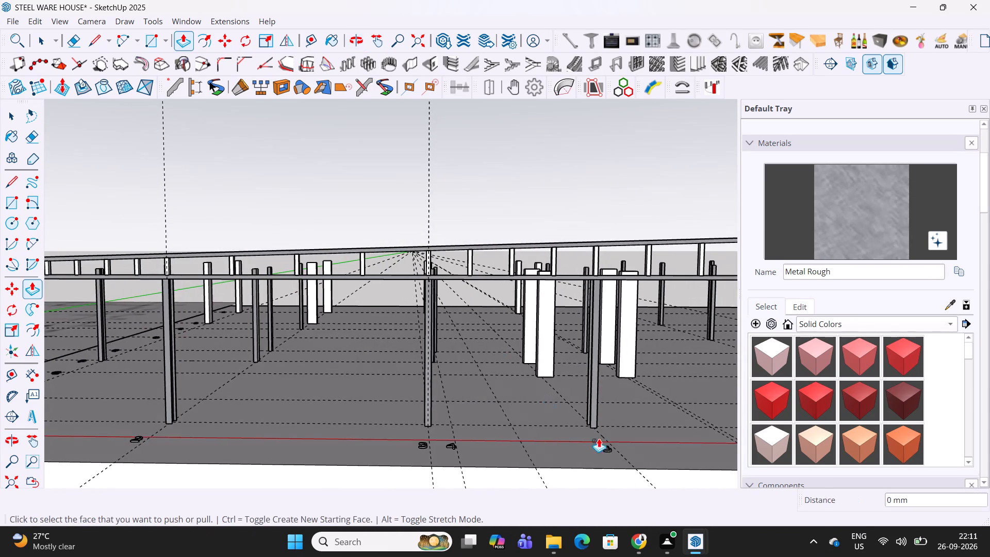
Switch to Chrome to check the truss sections along grids D and H on page 4 of the framing PDF, and return to the SketchUp model.
{"action": "left_click", "coordinate": [637, 539]}
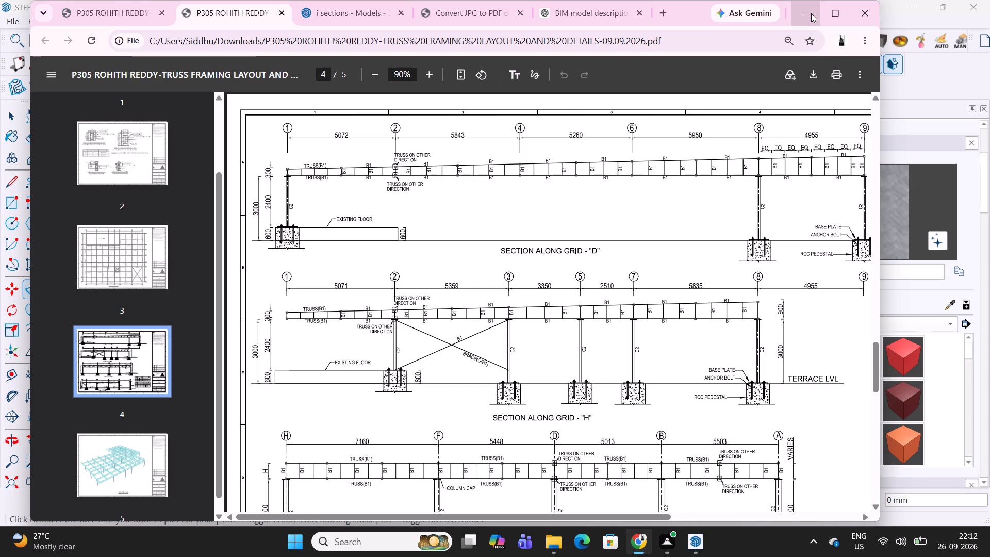
{"action": "left_click", "coordinate": [811, 13]}
{"action": "scroll", "coordinate": [346, 279], "scroll_direction": "down", "scroll_amount": 5}
{"action": "middle_click_drag", "start_coordinate": [356, 256], "coordinate": [365, 351]}
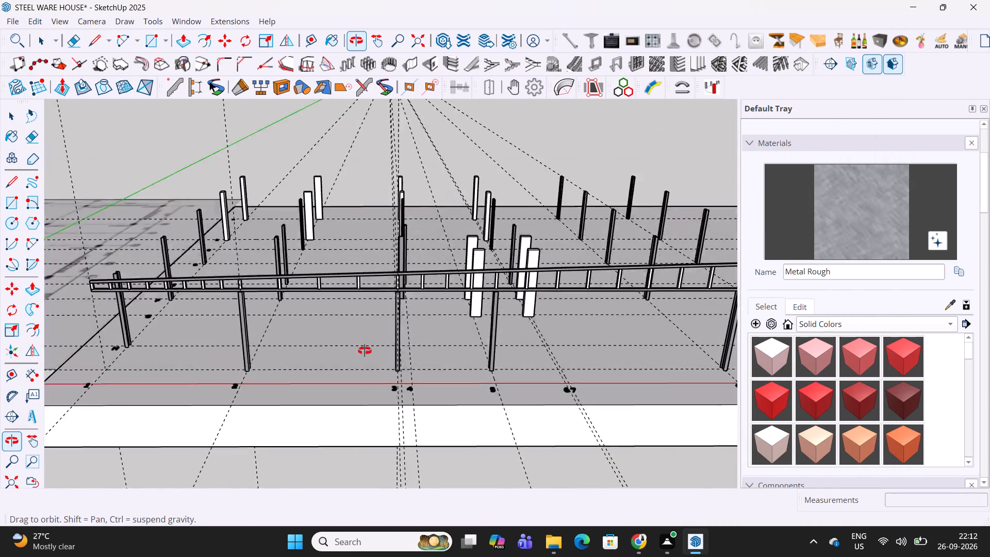
Switch to Chrome and examine the column grid spacing of the anchor bolt layout on page 1 of the framing PDF.
{"action": "middle_click_drag", "start_coordinate": [365, 351], "coordinate": [357, 459]}
{"action": "scroll", "coordinate": [335, 307], "scroll_direction": "down", "scroll_amount": 2}
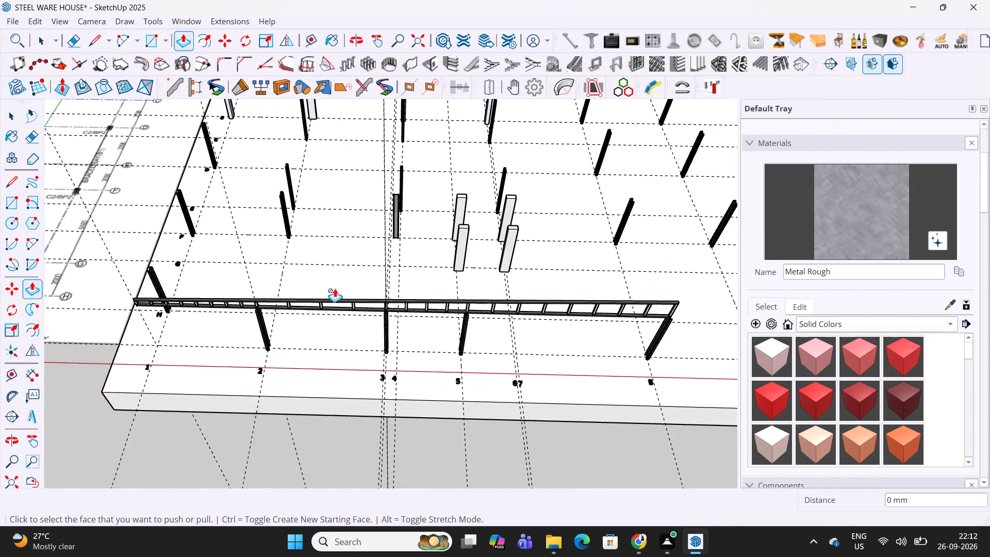
{"action": "middle_click_drag", "start_coordinate": [335, 288], "coordinate": [347, 270]}
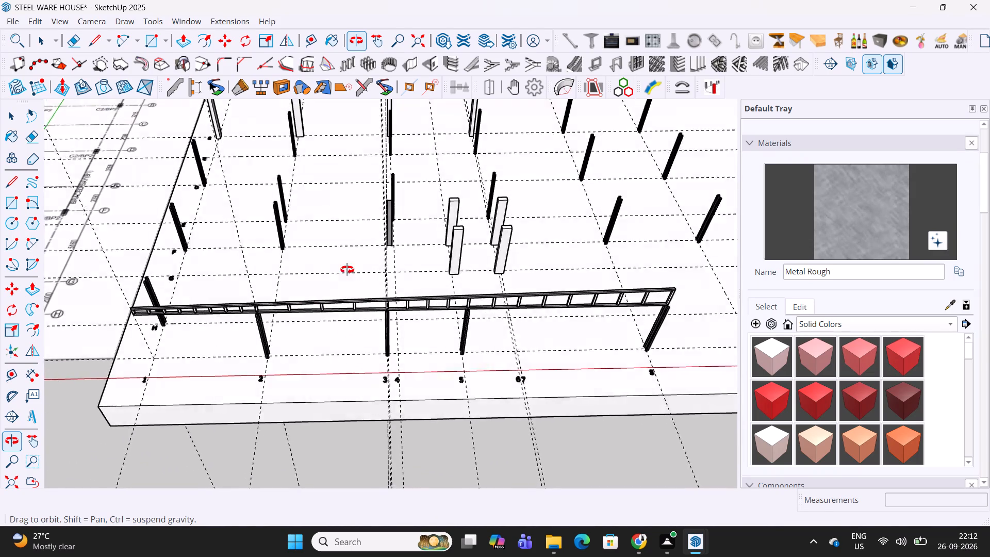
{"action": "middle_click_drag", "start_coordinate": [347, 270], "coordinate": [348, 113]}
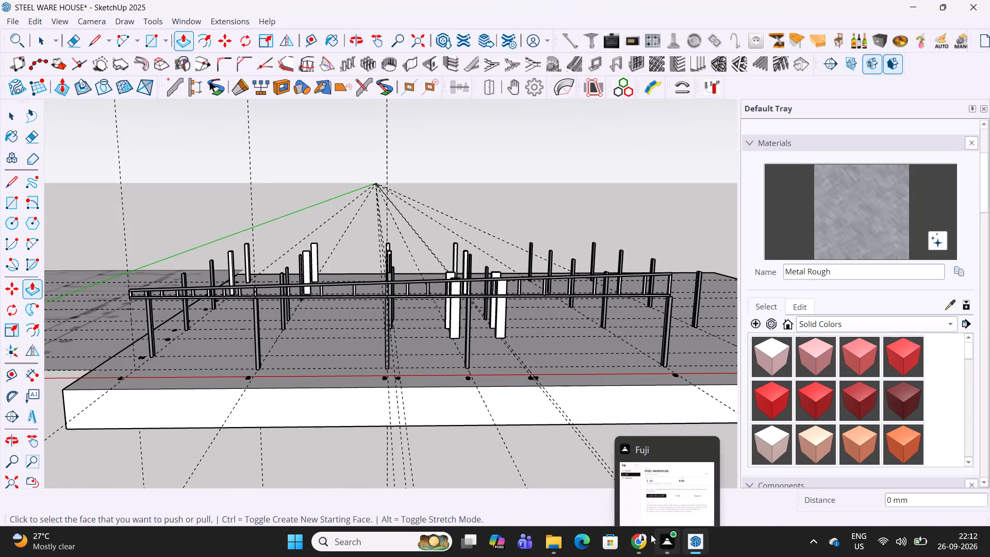
{"action": "left_click", "coordinate": [642, 538]}
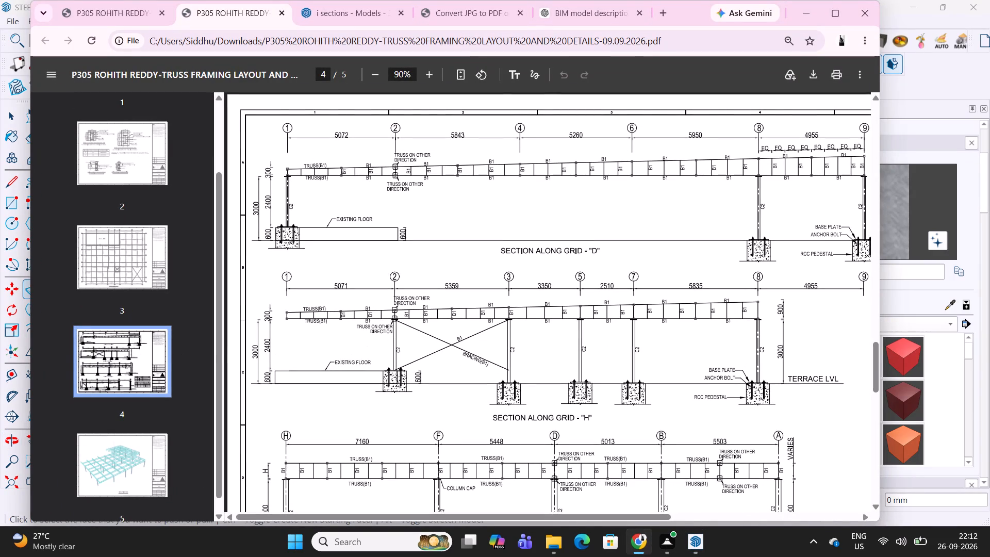
{"action": "left_click", "coordinate": [115, 159]}
{"action": "scroll", "coordinate": [117, 161], "scroll_direction": "up", "scroll_amount": 5}
{"action": "left_click", "coordinate": [119, 159]}
{"action": "scroll", "coordinate": [356, 295], "scroll_direction": "down", "scroll_amount": 1}
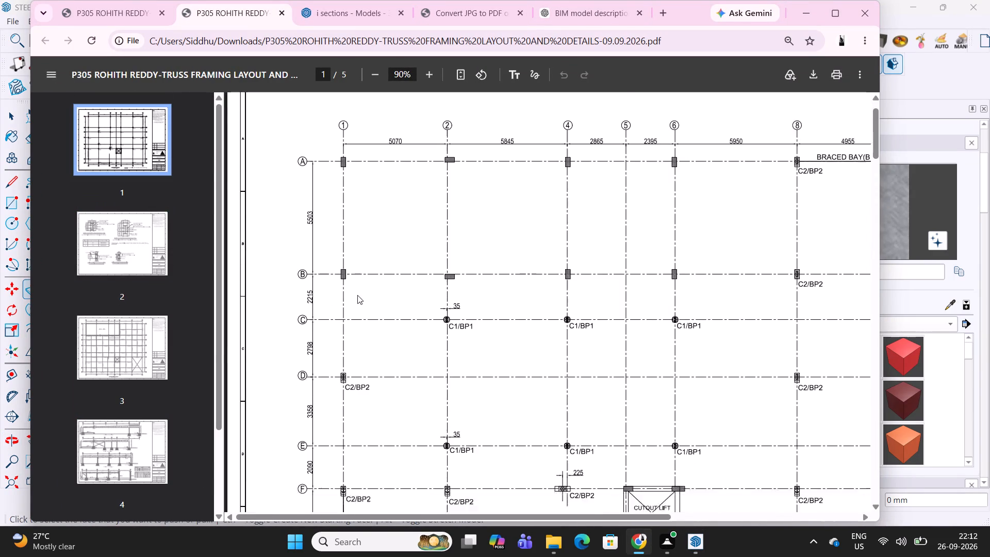
{"action": "scroll", "coordinate": [357, 295], "scroll_direction": "down", "scroll_amount": 3}
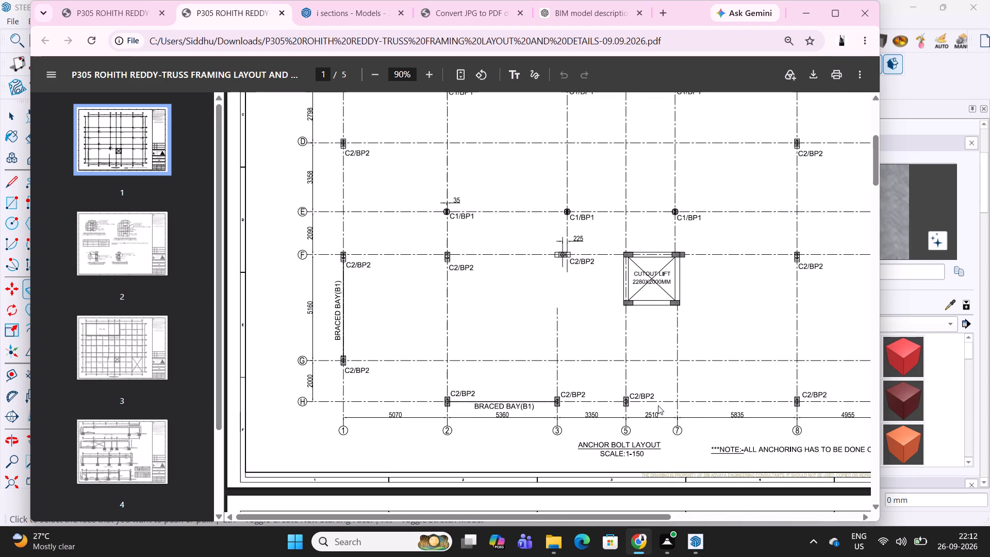
{"action": "left_click_drag", "start_coordinate": [566, 520], "coordinate": [591, 518]}
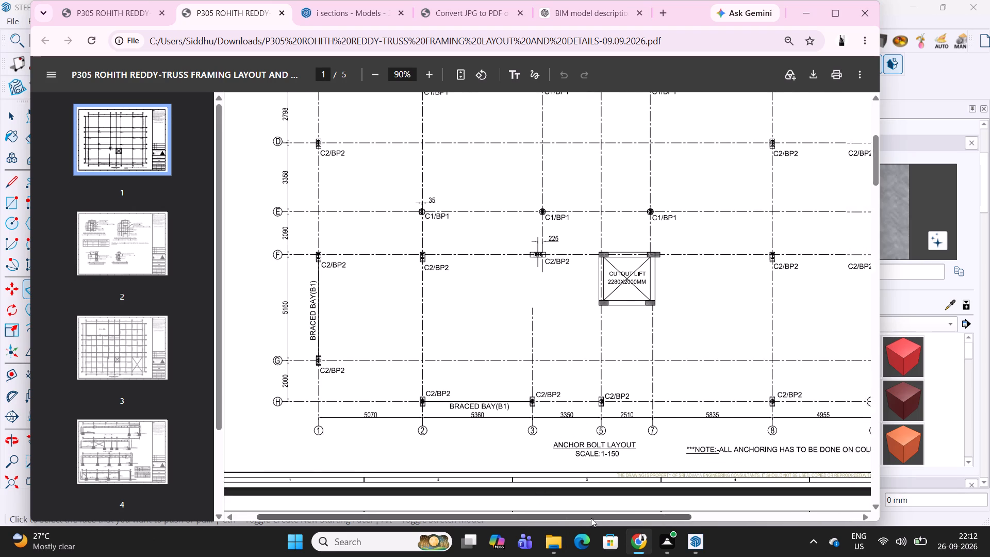
{"action": "left_click_drag", "start_coordinate": [591, 518], "coordinate": [621, 510]}
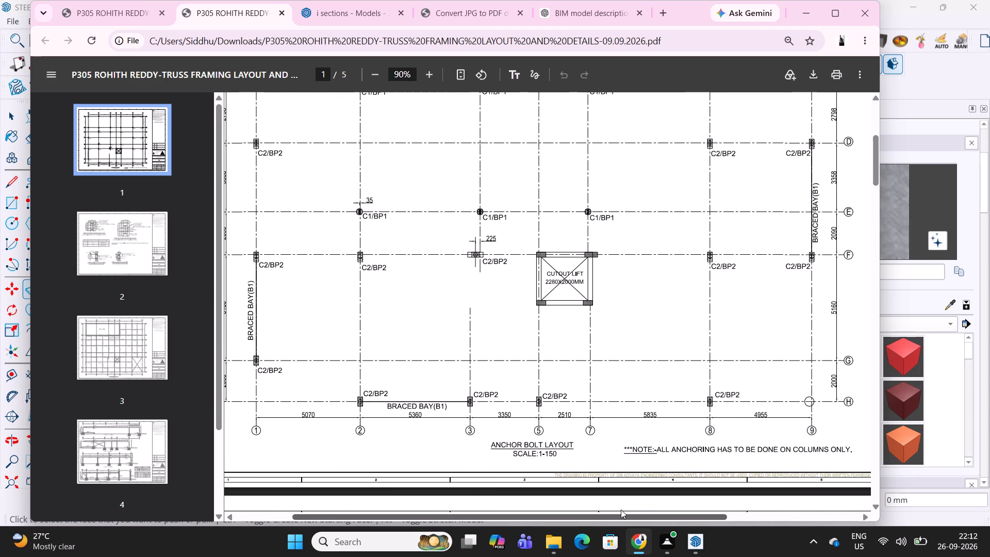
{"action": "left_click_drag", "start_coordinate": [621, 510], "coordinate": [616, 507]}
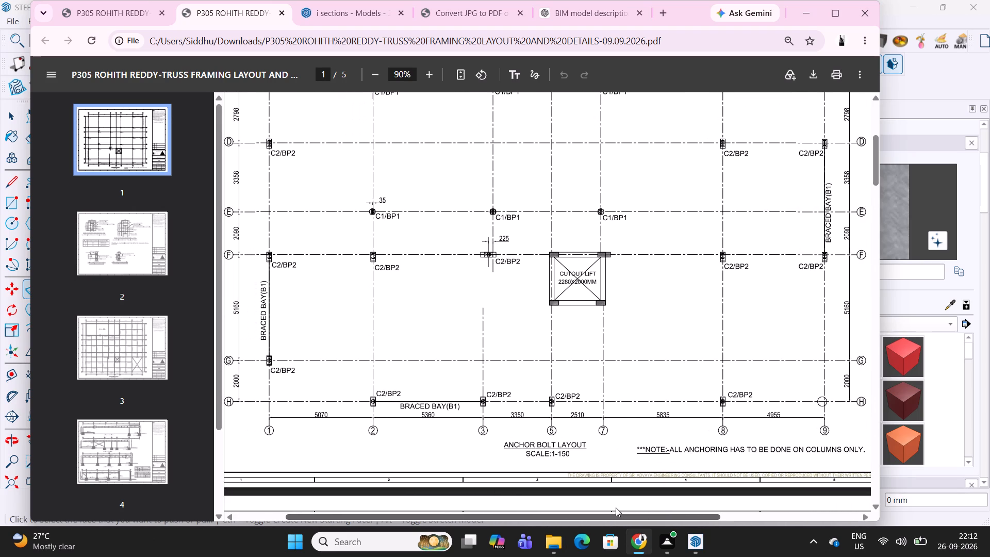
{"action": "left_click_drag", "start_coordinate": [616, 507], "coordinate": [616, 507]}
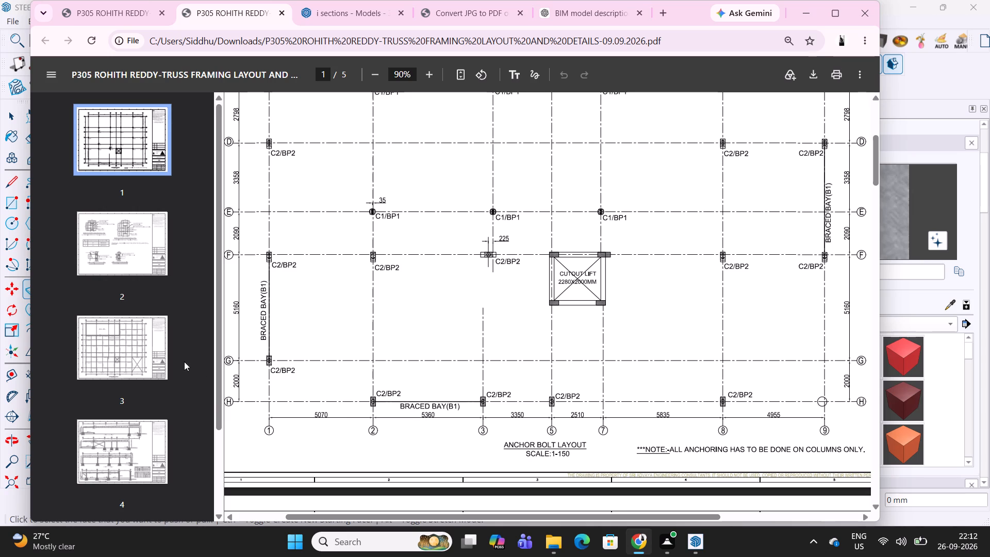
Compare the truss sections on page 4 with the anchor bolt layout on page 1, and return to the SketchUp model.
{"action": "left_click", "coordinate": [123, 444]}
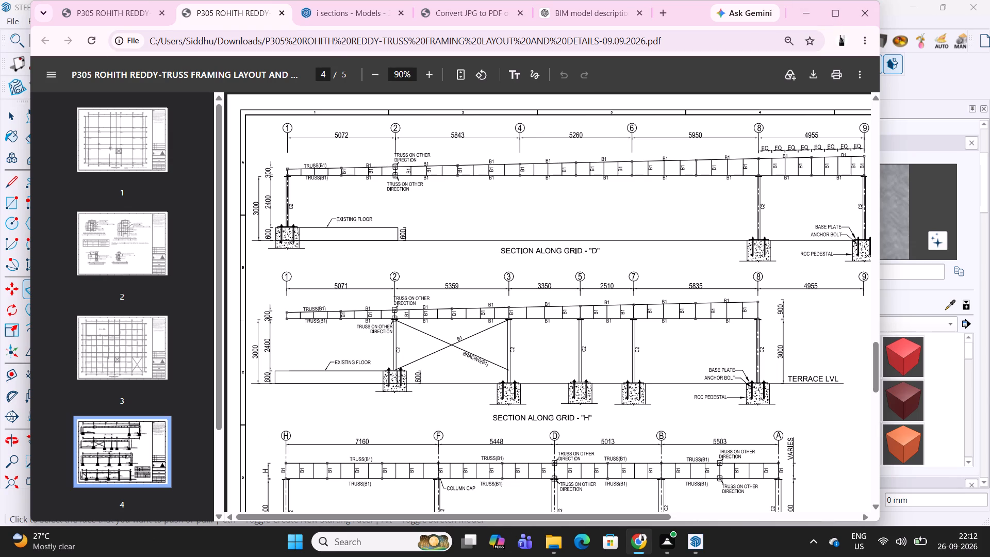
{"action": "scroll", "coordinate": [133, 375], "scroll_direction": "up", "scroll_amount": 3}
{"action": "left_click", "coordinate": [117, 133]}
{"action": "scroll", "coordinate": [588, 358], "scroll_direction": "down", "scroll_amount": 3}
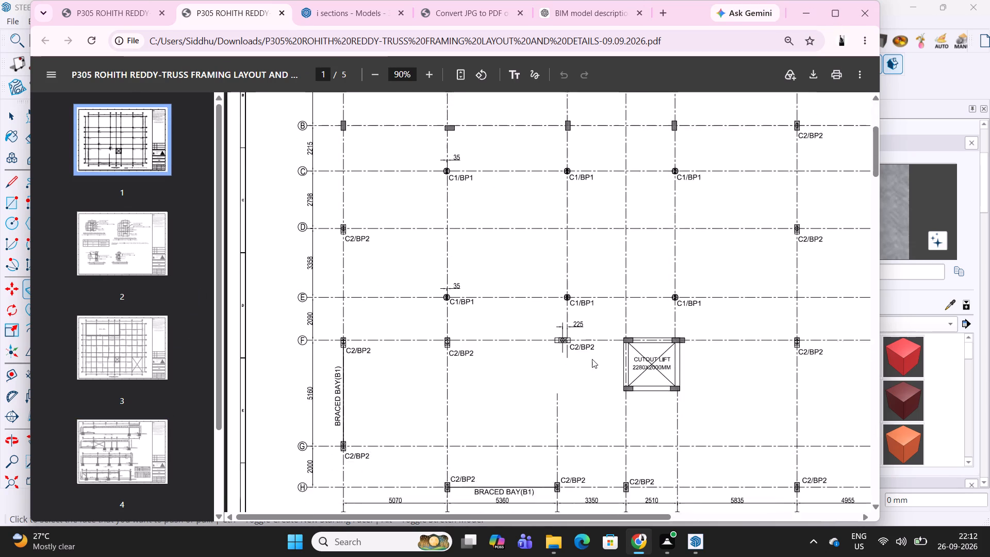
{"action": "scroll", "coordinate": [594, 365], "scroll_direction": "down", "scroll_amount": 1}
{"action": "left_click_drag", "start_coordinate": [536, 518], "coordinate": [540, 517]}
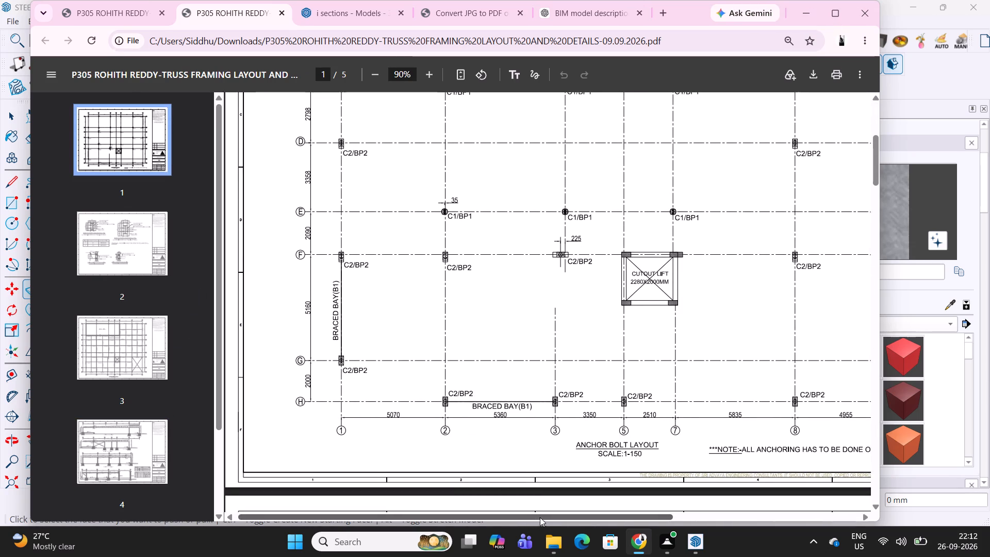
{"action": "left_click_drag", "start_coordinate": [540, 517], "coordinate": [620, 517]}
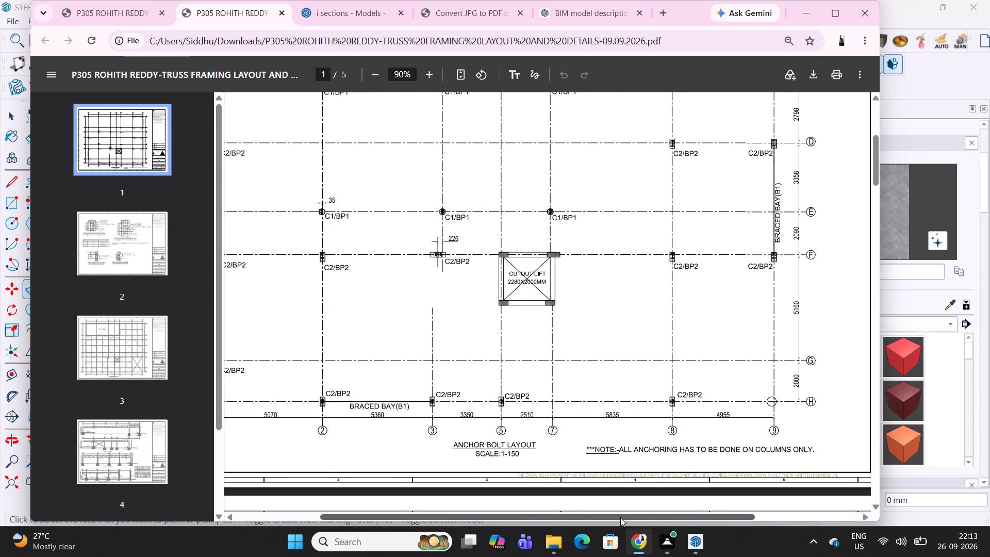
{"action": "left_click_drag", "start_coordinate": [620, 517], "coordinate": [621, 517]}
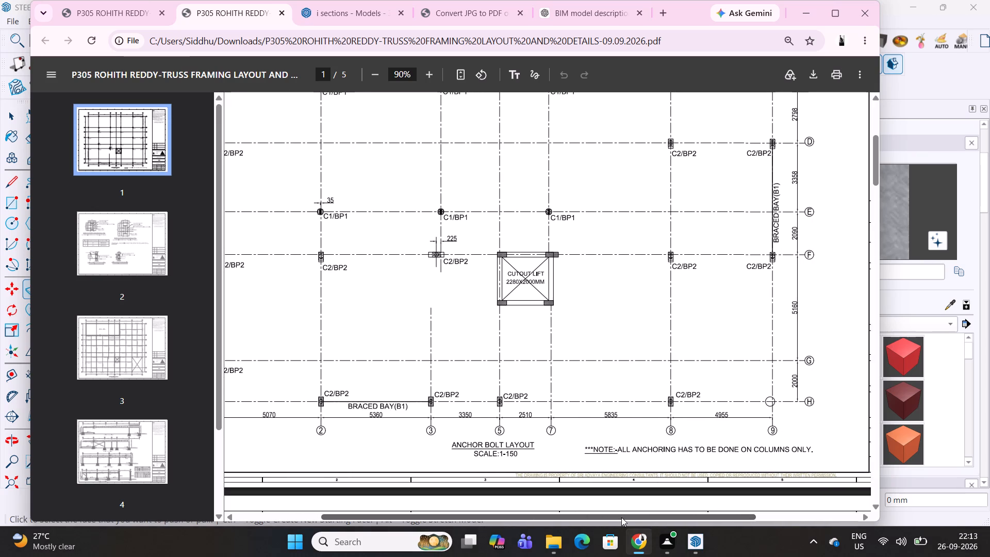
{"action": "left_click_drag", "start_coordinate": [621, 517], "coordinate": [554, 503]}
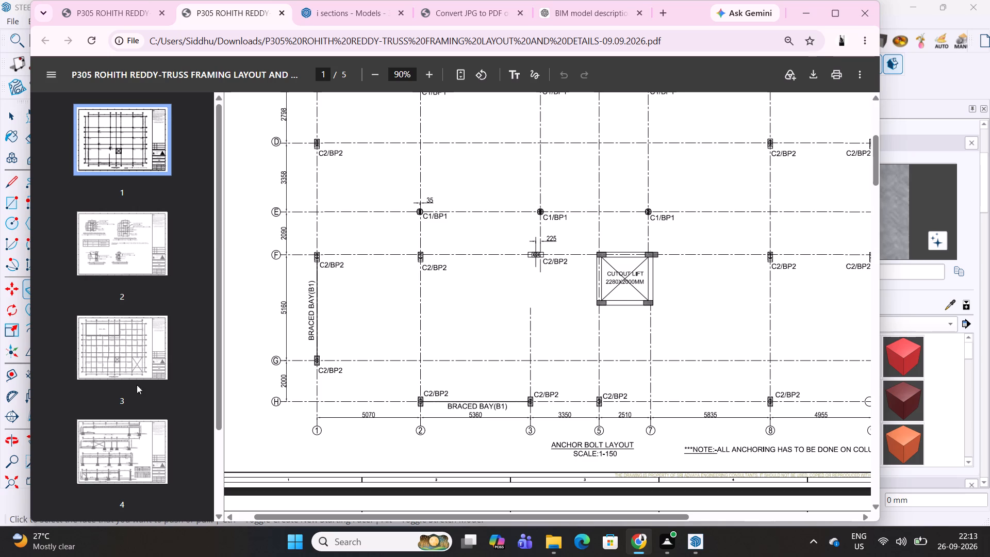
{"action": "left_click", "coordinate": [124, 450]}
{"action": "scroll", "coordinate": [552, 364], "scroll_direction": "down", "scroll_amount": 1}
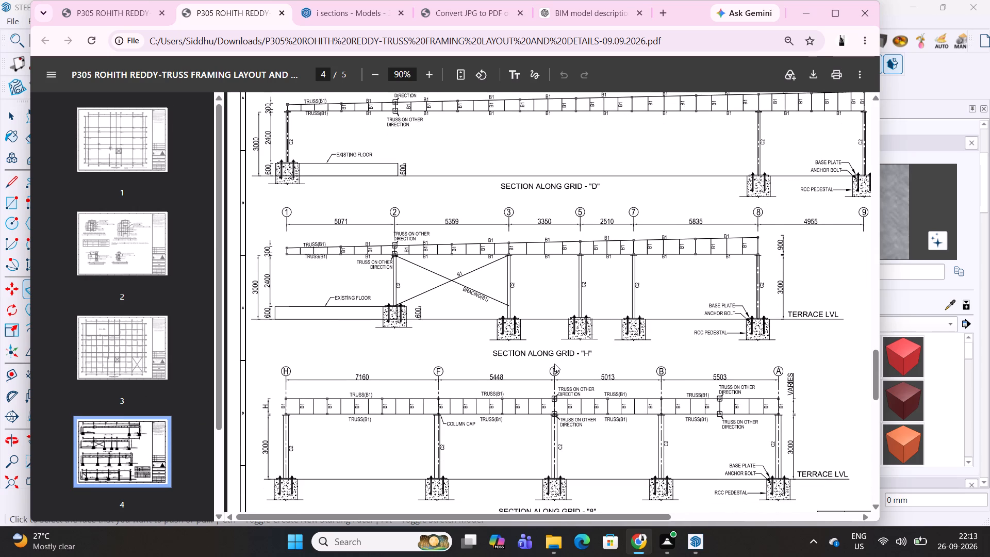
{"action": "left_click", "coordinate": [813, 11]}
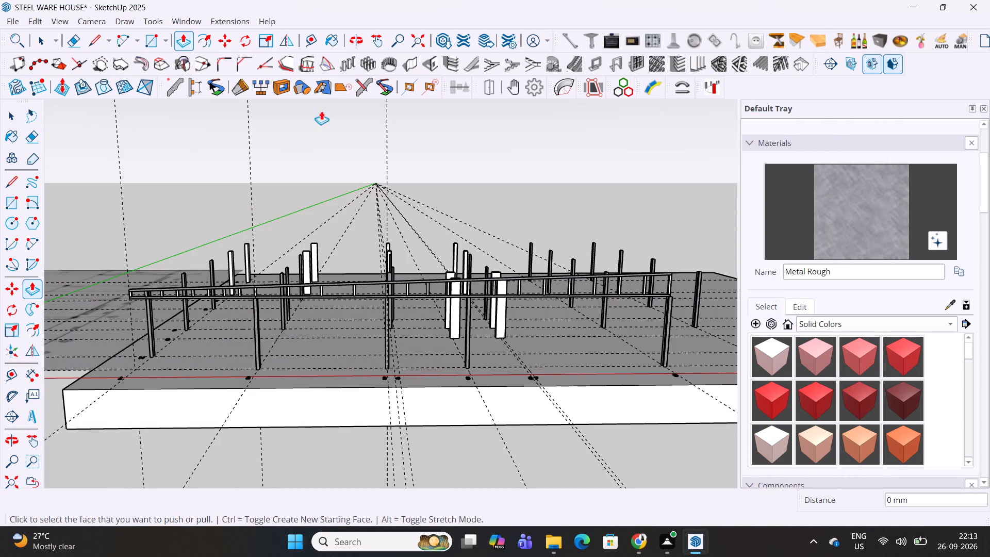
Delete the vertical construction guides that rise above the roof truss.
{"action": "middle_click_drag", "start_coordinate": [434, 294], "coordinate": [327, 306]}
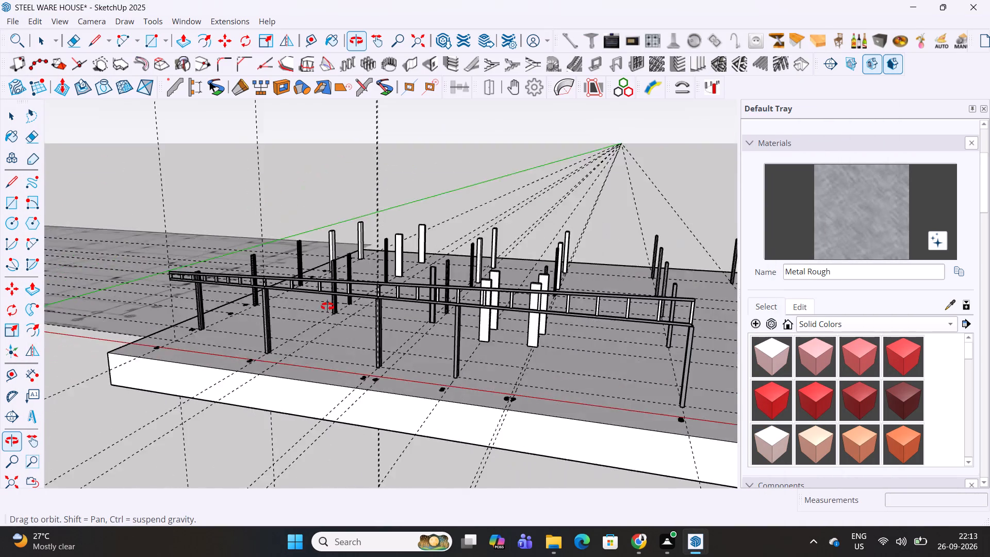
{"action": "middle_click_drag", "start_coordinate": [327, 306], "coordinate": [553, 245]}
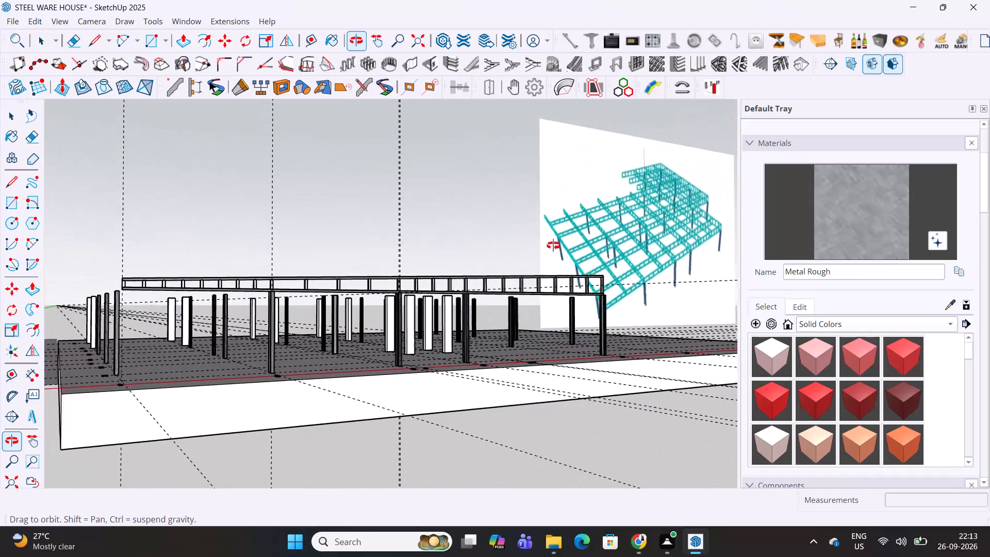
{"action": "middle_click_drag", "start_coordinate": [553, 245], "coordinate": [441, 261]}
{"action": "key", "text": "space"}
{"action": "left_click", "coordinate": [504, 177]}
{"action": "left_click_drag", "start_coordinate": [431, 143], "coordinate": [426, 143]}
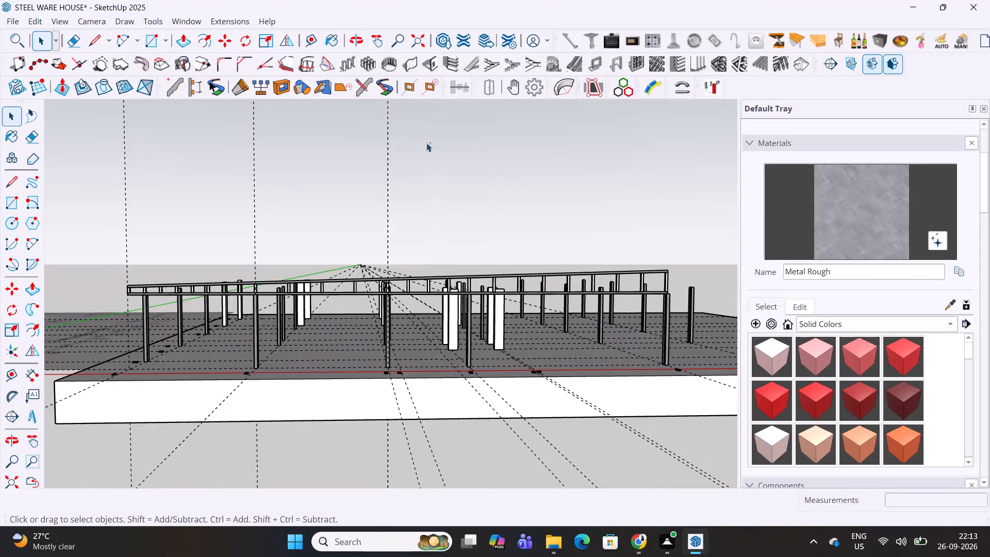
{"action": "left_click_drag", "start_coordinate": [426, 143], "coordinate": [101, 183]}
{"action": "key", "text": "Delete"}
{"action": "middle_click_drag", "start_coordinate": [323, 263], "coordinate": [351, 314]}
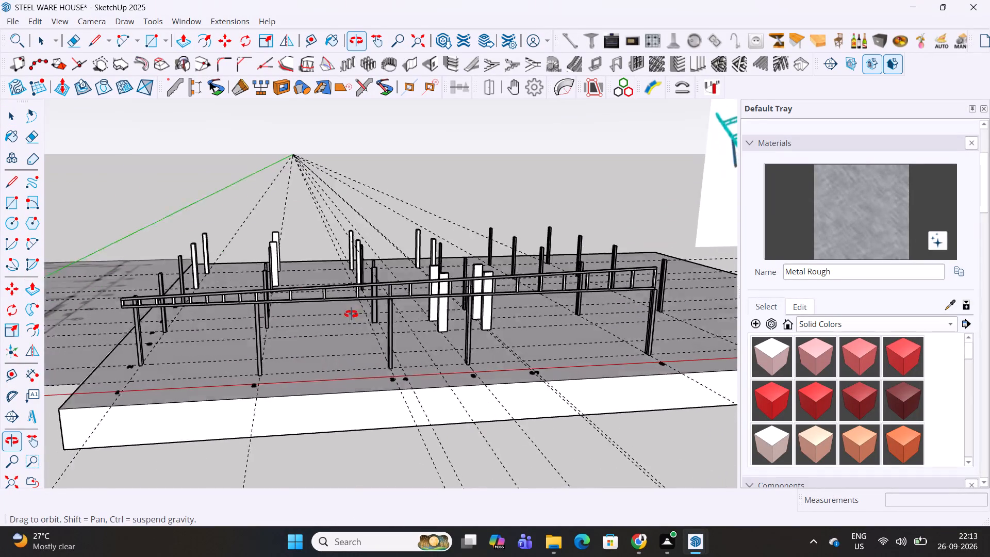
{"action": "middle_click_drag", "start_coordinate": [351, 314], "coordinate": [0, 294]}
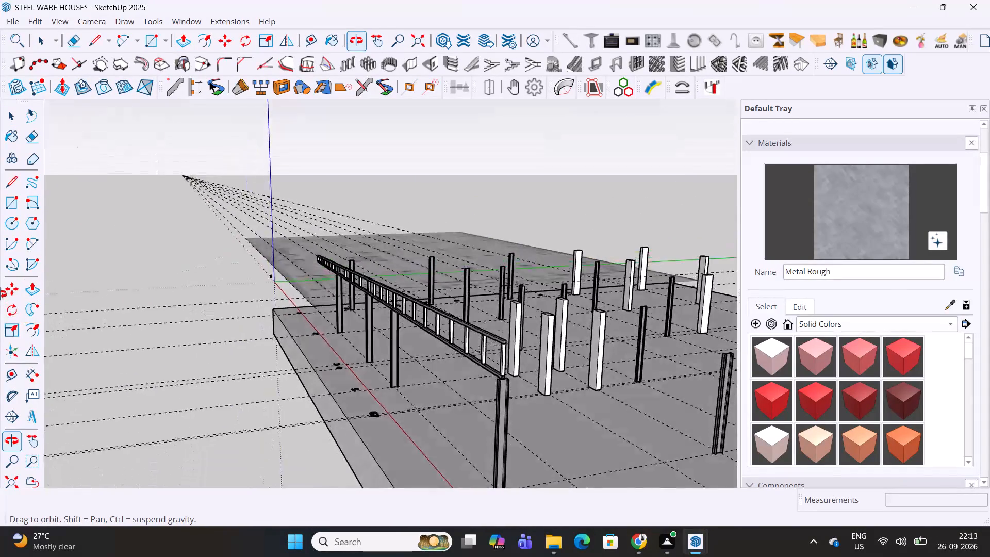
{"action": "middle_click_drag", "start_coordinate": [0, 294], "coordinate": [0, 224]}
{"action": "left_click_drag", "start_coordinate": [200, 245], "coordinate": [167, 288]}
{"action": "key", "text": "Delete"}
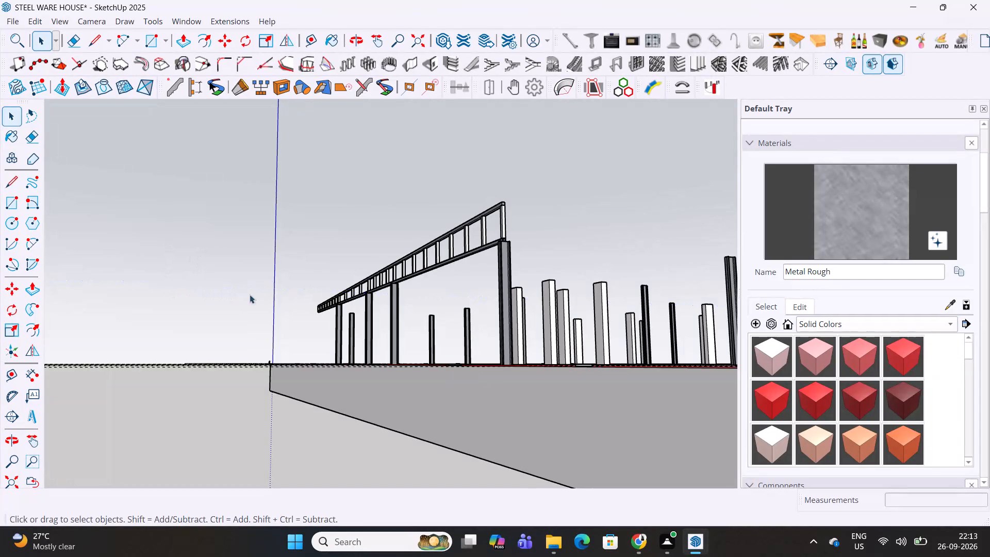
Examine the truss and columns from several sides against the 3D framing reference image standing beside the slab.
{"action": "scroll", "coordinate": [279, 296], "scroll_direction": "down", "scroll_amount": 3}
{"action": "middle_click_drag", "start_coordinate": [458, 298], "coordinate": [341, 345]}
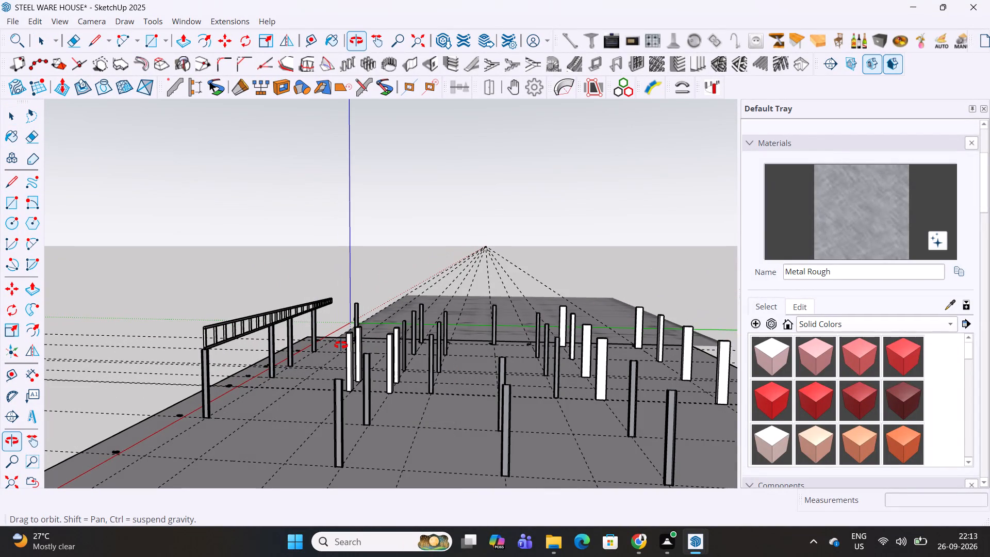
{"action": "middle_click_drag", "start_coordinate": [341, 345], "coordinate": [341, 346]}
{"action": "middle_click_drag", "start_coordinate": [341, 346], "coordinate": [393, 341]}
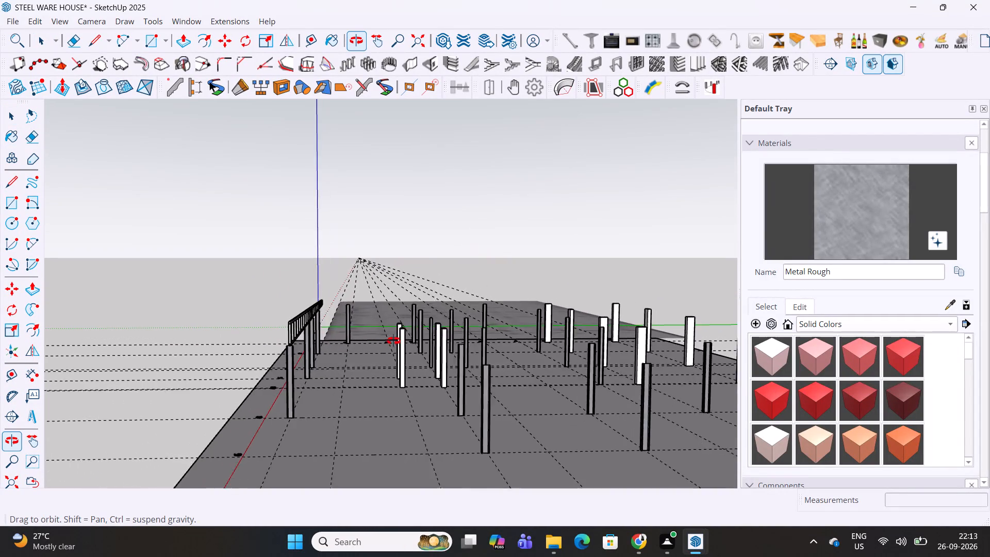
{"action": "middle_click_drag", "start_coordinate": [393, 341], "coordinate": [349, 324]}
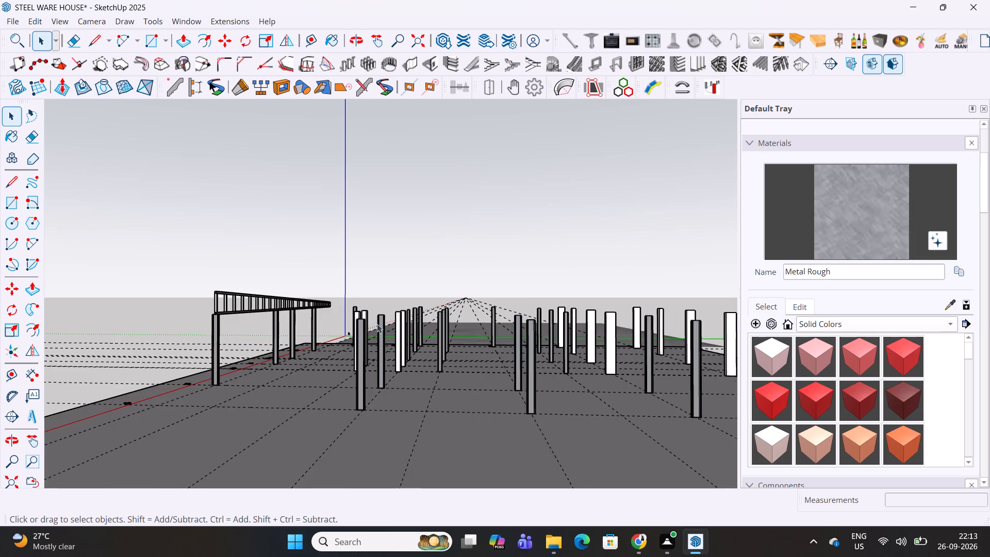
{"action": "scroll", "coordinate": [377, 324], "scroll_direction": "down", "scroll_amount": 1}
{"action": "middle_click_drag", "start_coordinate": [541, 330], "coordinate": [427, 330], "text": "shift"}
{"action": "middle_click_drag", "start_coordinate": [430, 330], "coordinate": [684, 351]}
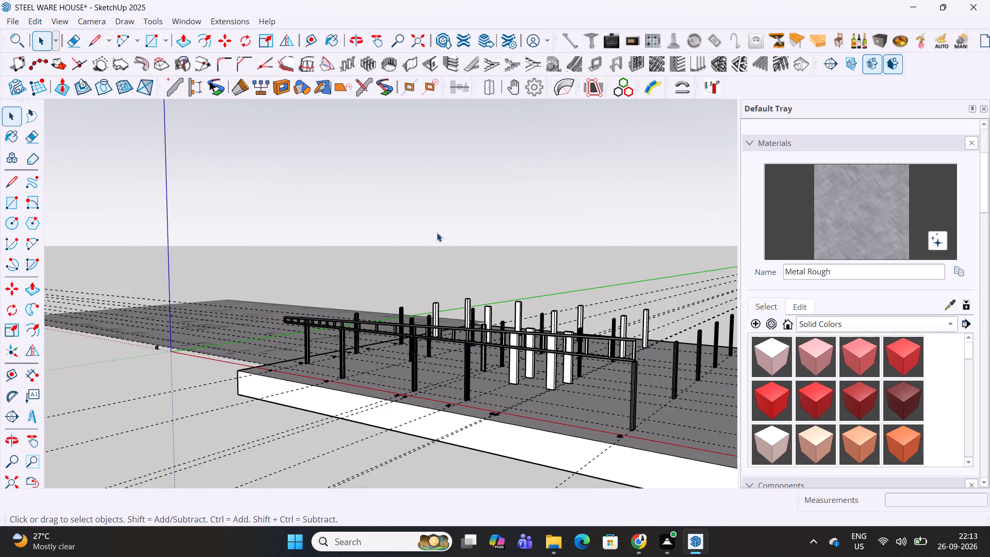
{"action": "scroll", "coordinate": [437, 233], "scroll_direction": "down", "scroll_amount": 7}
{"action": "middle_click_drag", "start_coordinate": [613, 293], "coordinate": [234, 299], "text": "shift"}
{"action": "middle_click_drag", "start_coordinate": [589, 251], "coordinate": [562, 251]}
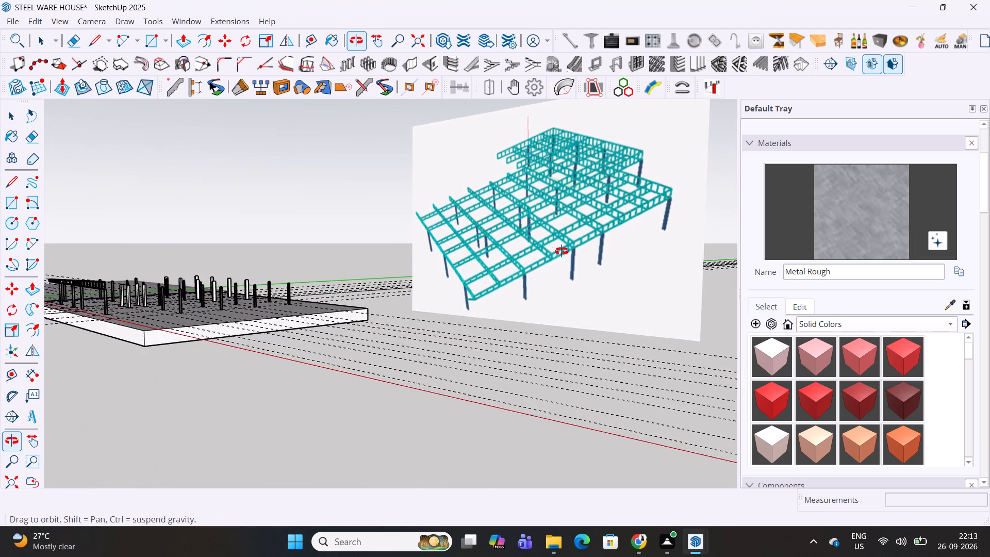
{"action": "middle_click_drag", "start_coordinate": [562, 251], "coordinate": [702, 279]}
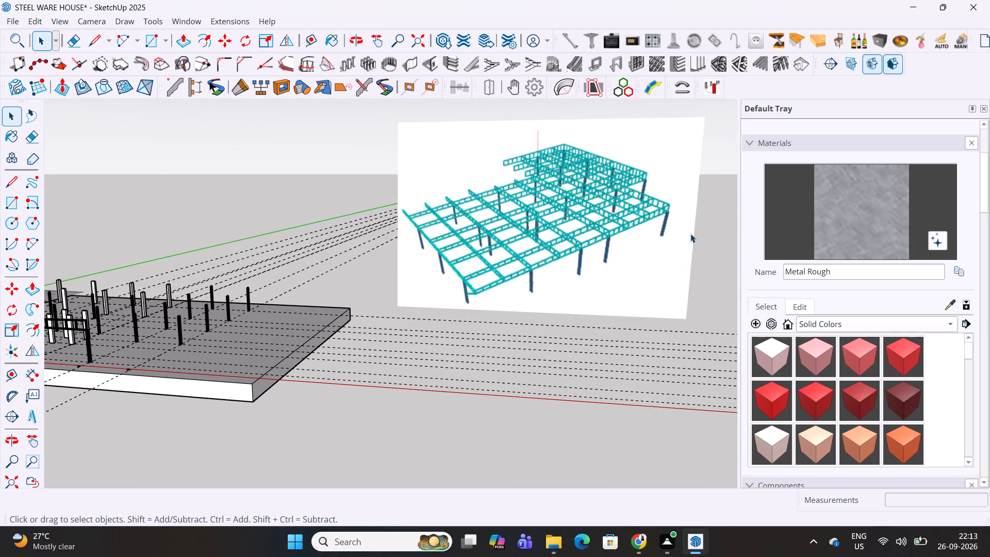
{"action": "scroll", "coordinate": [690, 234], "scroll_direction": "down", "scroll_amount": 1}
{"action": "middle_click_drag", "start_coordinate": [194, 323], "coordinate": [410, 332], "text": "shift"}
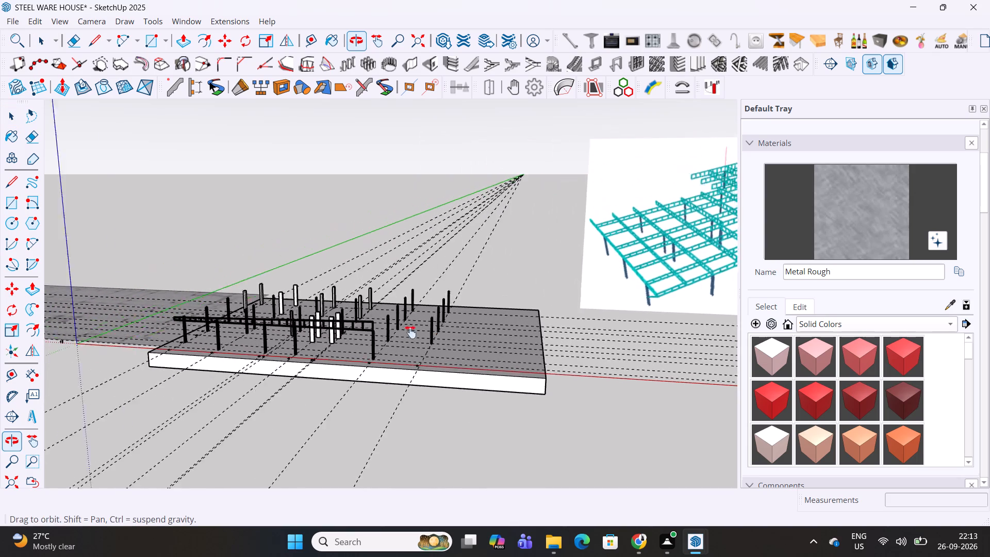
{"action": "middle_click_drag", "start_coordinate": [410, 332], "coordinate": [447, 331], "text": "shift"}
{"action": "middle_click_drag", "start_coordinate": [447, 331], "coordinate": [556, 269]}
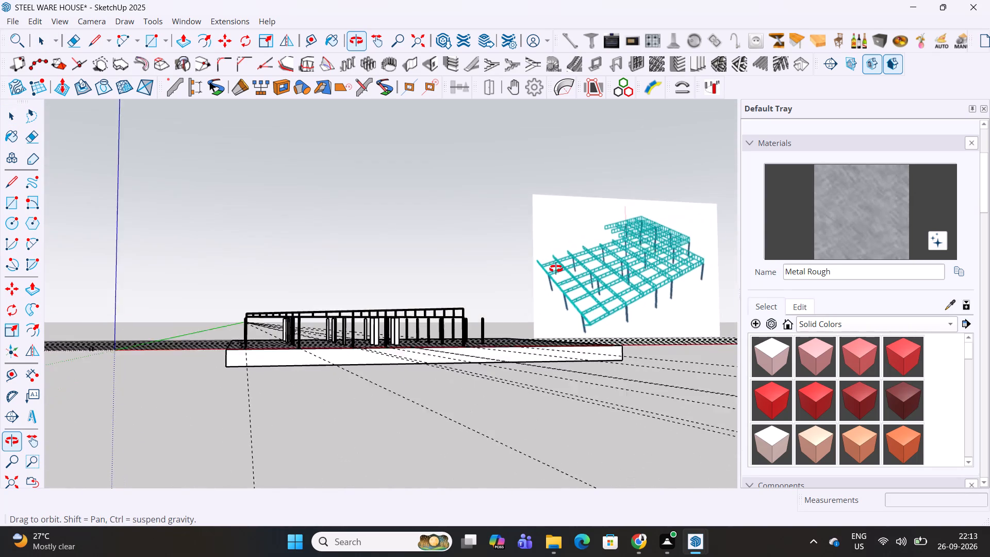
{"action": "middle_click_drag", "start_coordinate": [556, 269], "coordinate": [464, 316]}
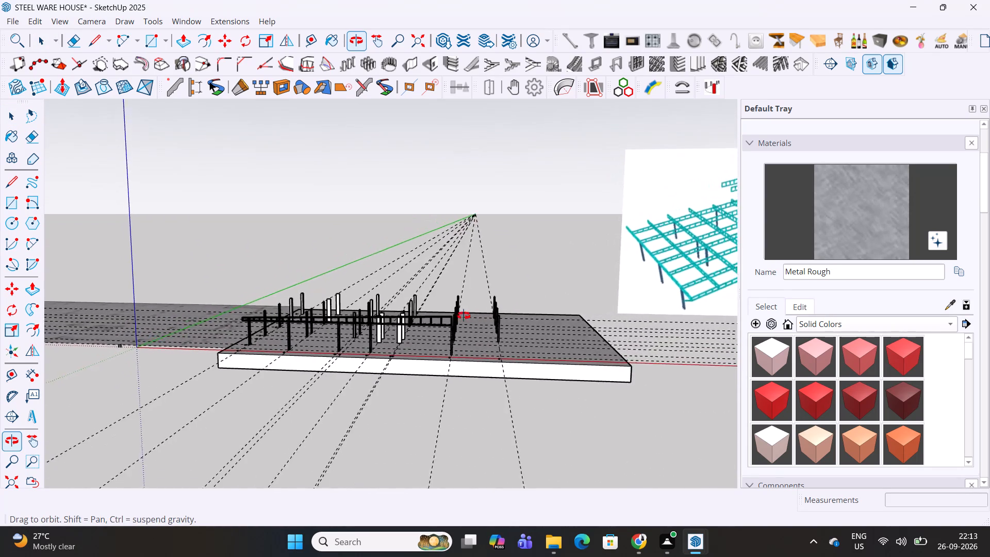
Compare the modelled truss and column rows on the slab with the 3D framing reference image, from low and raised viewpoints.
{"action": "middle_click_drag", "start_coordinate": [464, 316], "coordinate": [549, 312]}
{"action": "middle_click_drag", "start_coordinate": [549, 312], "coordinate": [515, 321], "text": "shift"}
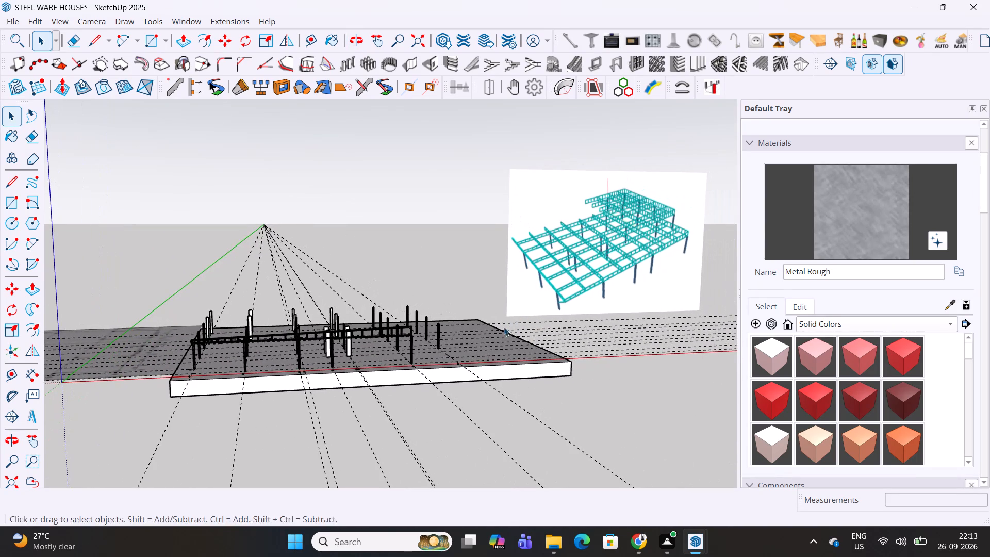
{"action": "middle_click_drag", "start_coordinate": [486, 337], "coordinate": [472, 369]}
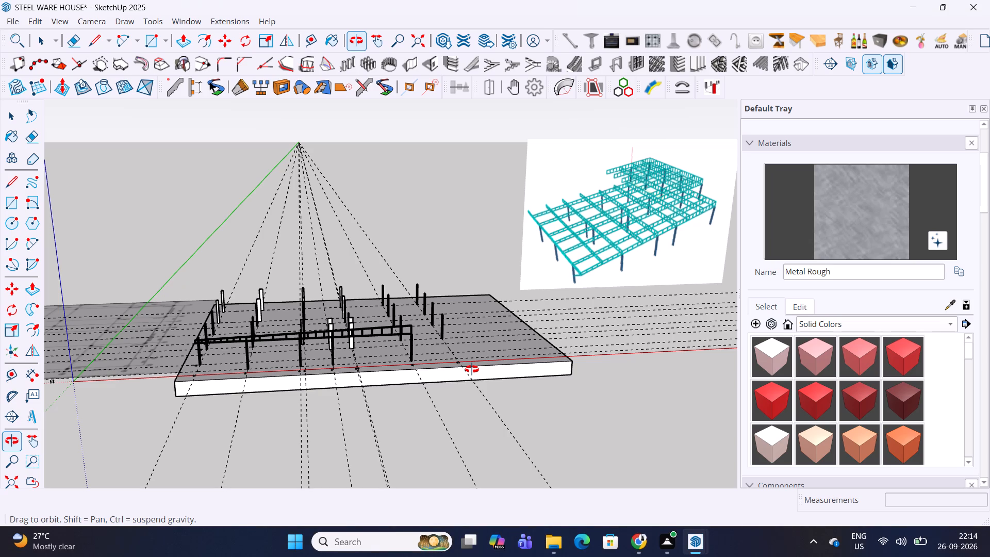
{"action": "middle_click_drag", "start_coordinate": [472, 369], "coordinate": [463, 369]}
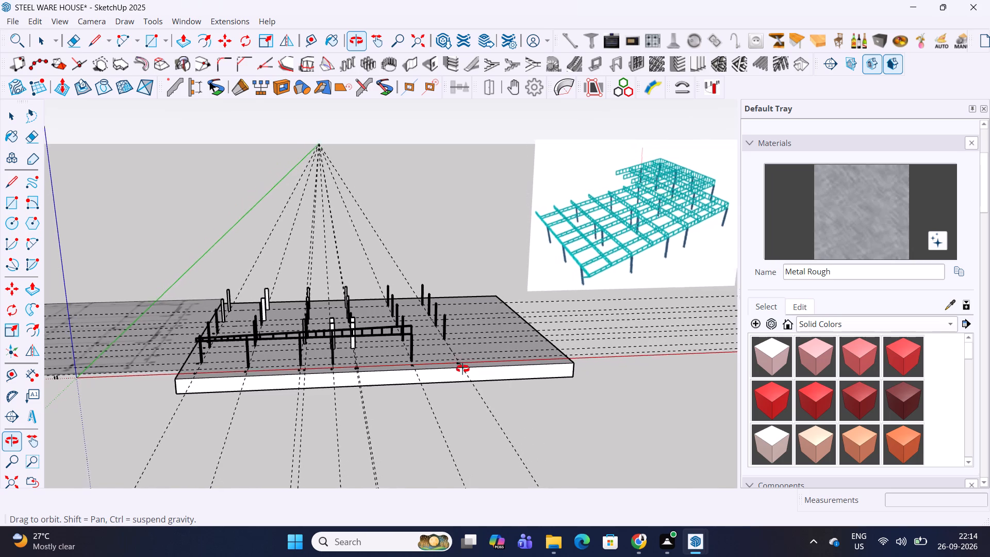
{"action": "middle_click_drag", "start_coordinate": [463, 369], "coordinate": [459, 409]}
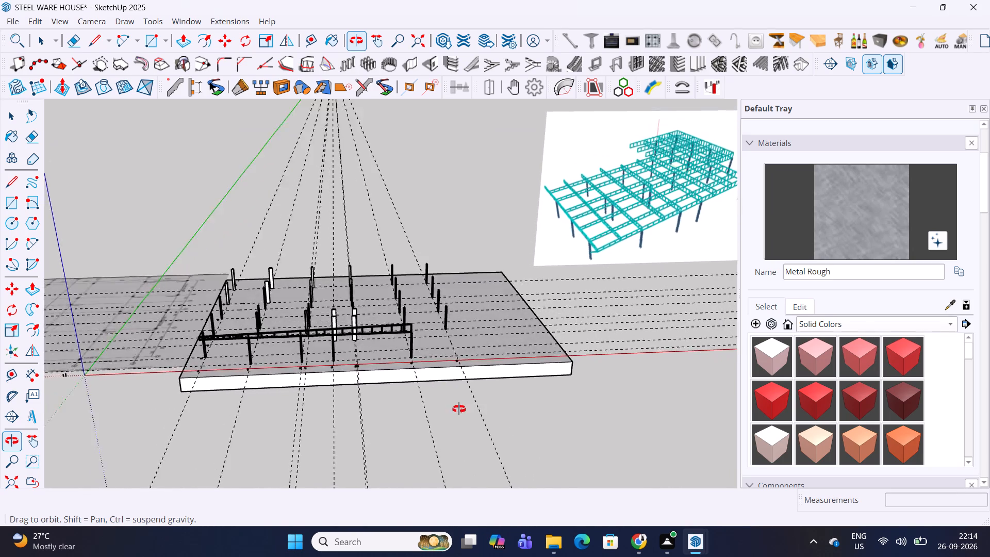
{"action": "middle_click_drag", "start_coordinate": [459, 409], "coordinate": [466, 466]}
{"action": "middle_click_drag", "start_coordinate": [391, 311], "coordinate": [400, 398]}
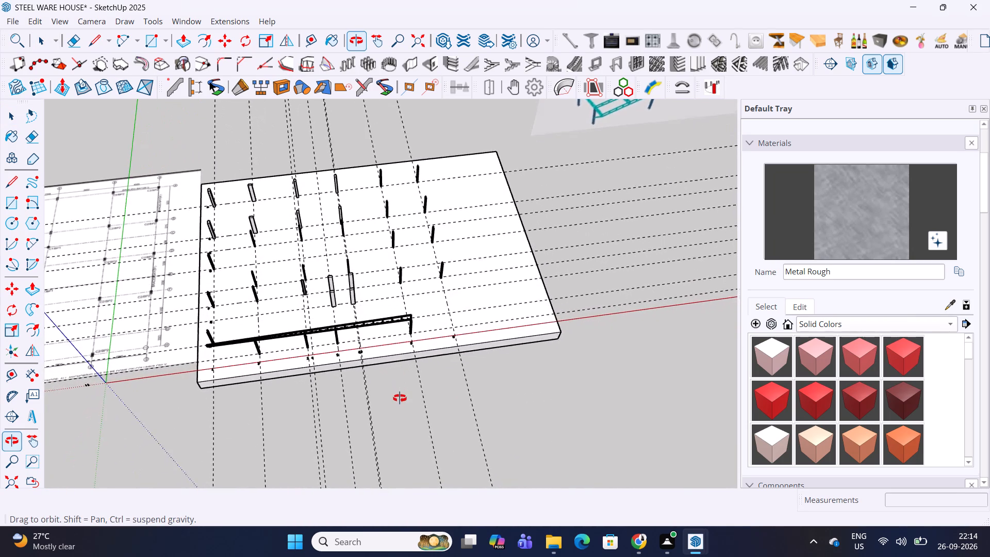
{"action": "middle_click_drag", "start_coordinate": [400, 398], "coordinate": [391, 257]}
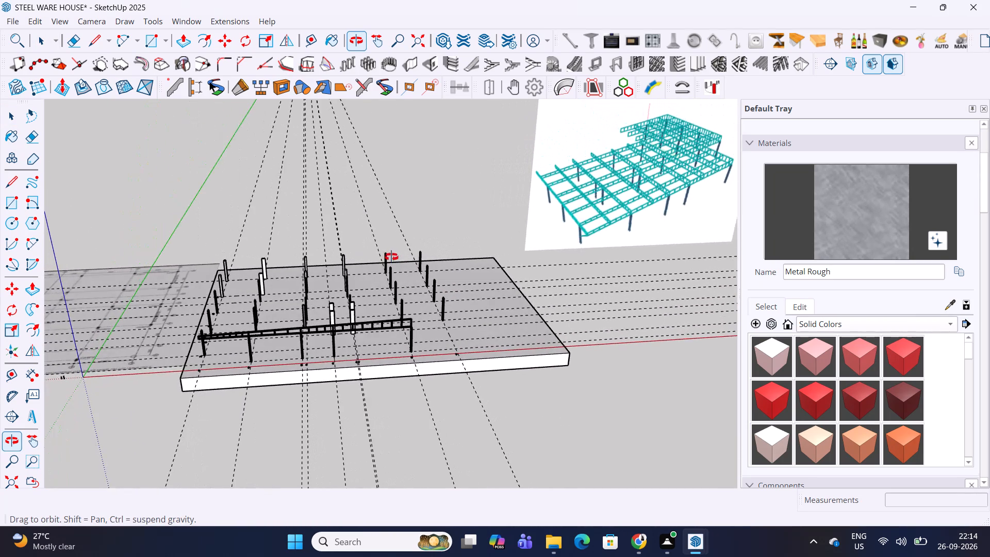
{"action": "middle_click_drag", "start_coordinate": [391, 257], "coordinate": [391, 256]}
Inspect the column rows and the single edge truss from the end of the slab, up close and as a whole.
{"action": "middle_click_drag", "start_coordinate": [492, 290], "coordinate": [125, 267]}
{"action": "scroll", "coordinate": [517, 381], "scroll_direction": "up", "scroll_amount": 5}
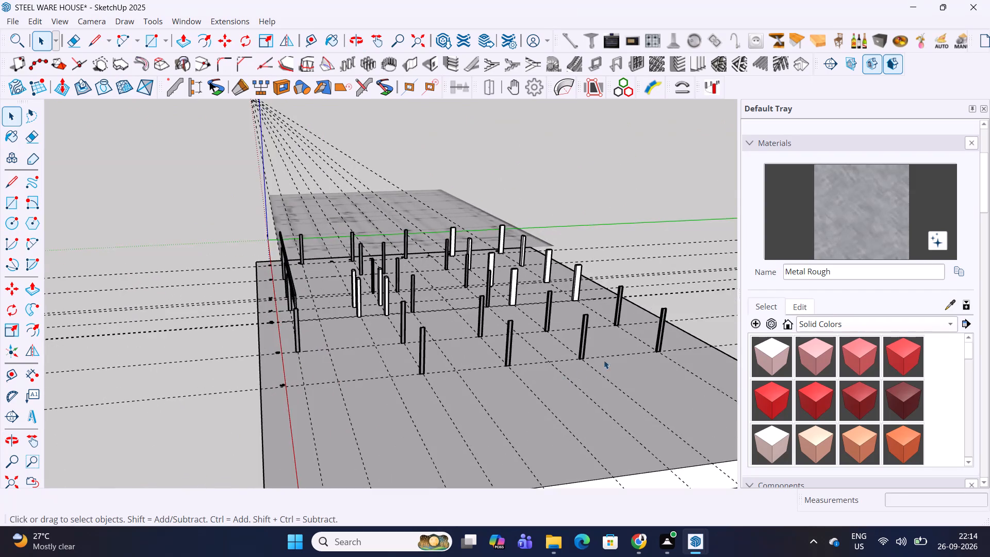
{"action": "scroll", "coordinate": [608, 354], "scroll_direction": "up", "scroll_amount": 3}
{"action": "middle_click_drag", "start_coordinate": [664, 331], "coordinate": [624, 327]}
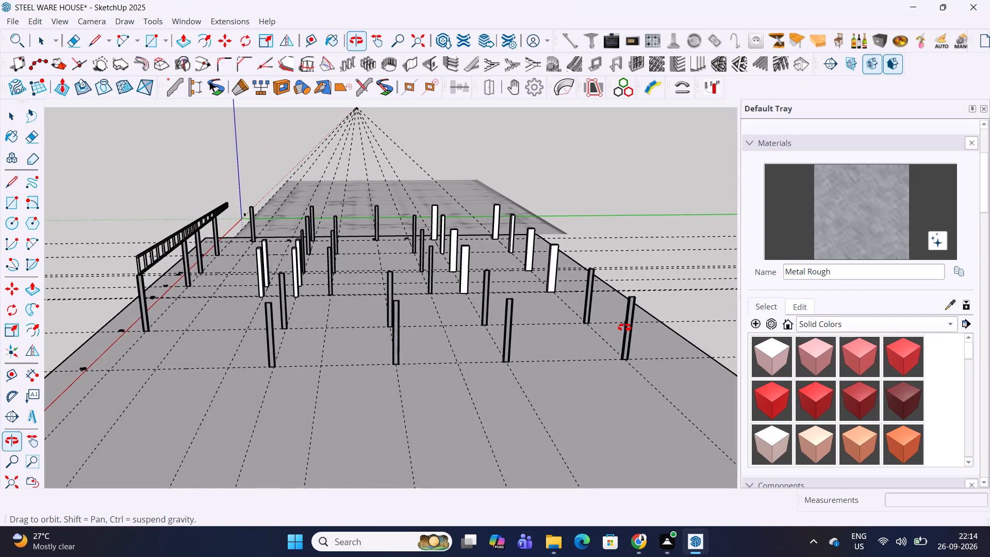
{"action": "middle_click_drag", "start_coordinate": [624, 327], "coordinate": [752, 342]}
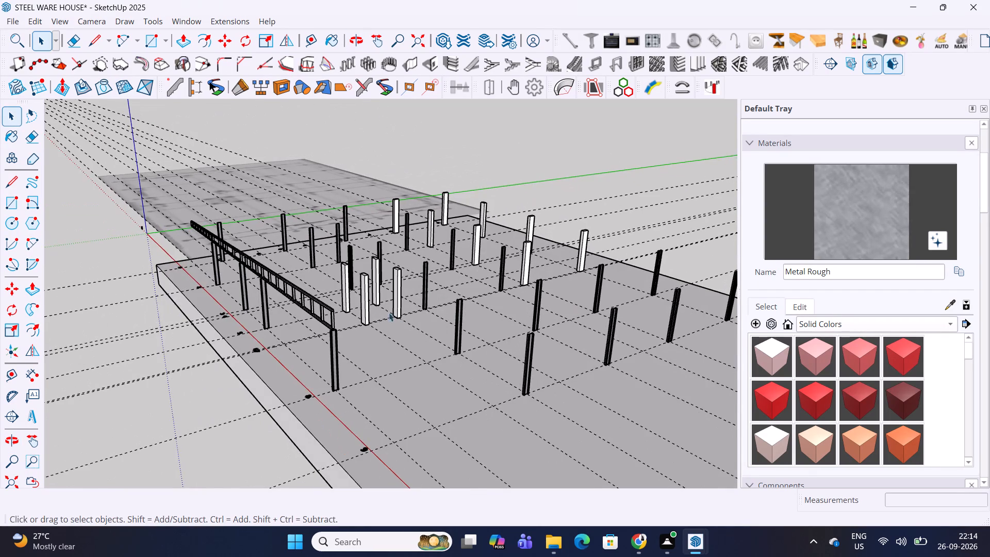
{"action": "scroll", "coordinate": [363, 317], "scroll_direction": "up", "scroll_amount": 4}
{"action": "scroll", "coordinate": [315, 314], "scroll_direction": "up", "scroll_amount": 5}
{"action": "scroll", "coordinate": [265, 285], "scroll_direction": "down", "scroll_amount": 6}
{"action": "middle_click_drag", "start_coordinate": [523, 301], "coordinate": [435, 302]}
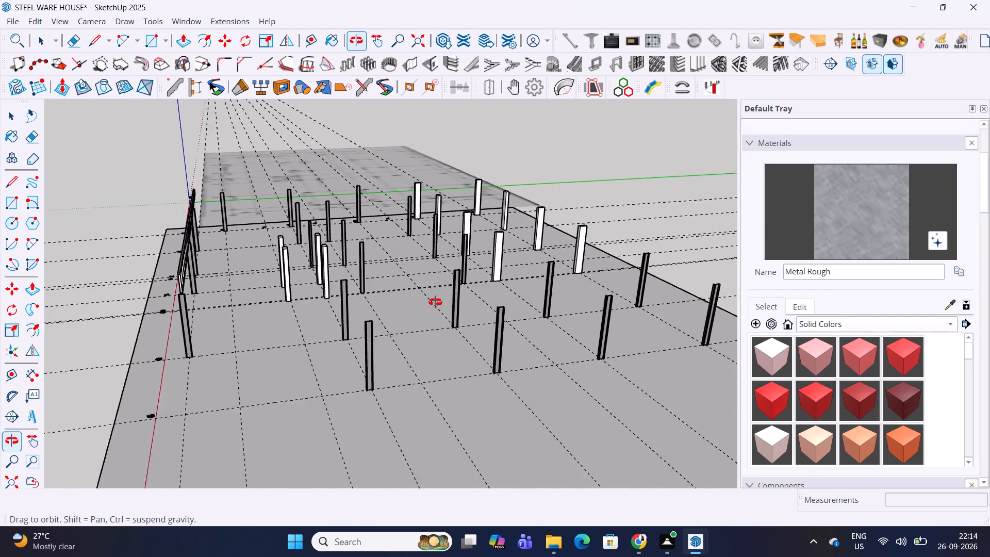
{"action": "middle_click_drag", "start_coordinate": [435, 302], "coordinate": [411, 298]}
{"action": "scroll", "coordinate": [411, 298], "scroll_direction": "down", "scroll_amount": 13}
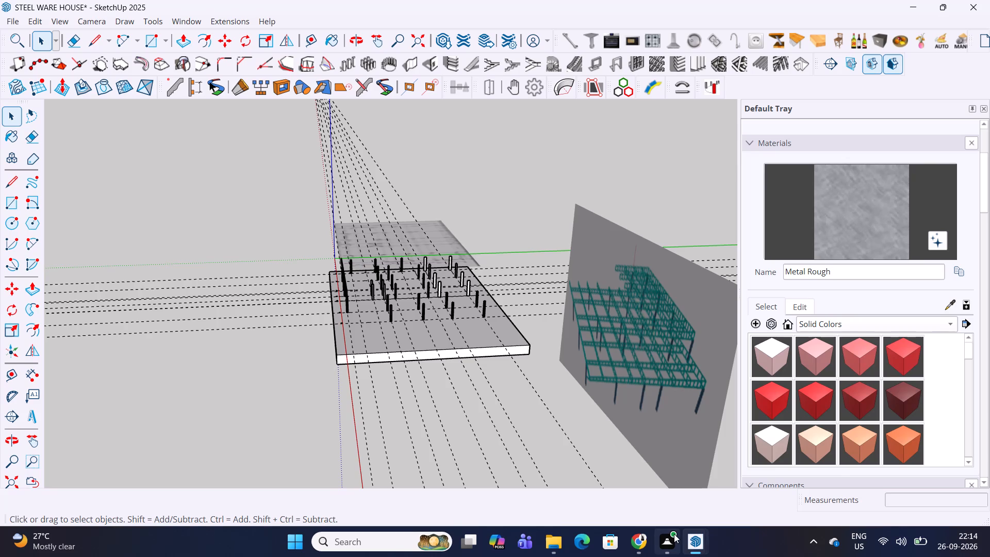
Glance at the framing PDF in Chrome, return to SketchUp, and compare the truss side of the model with the reference image.
{"action": "left_click", "coordinate": [636, 541]}
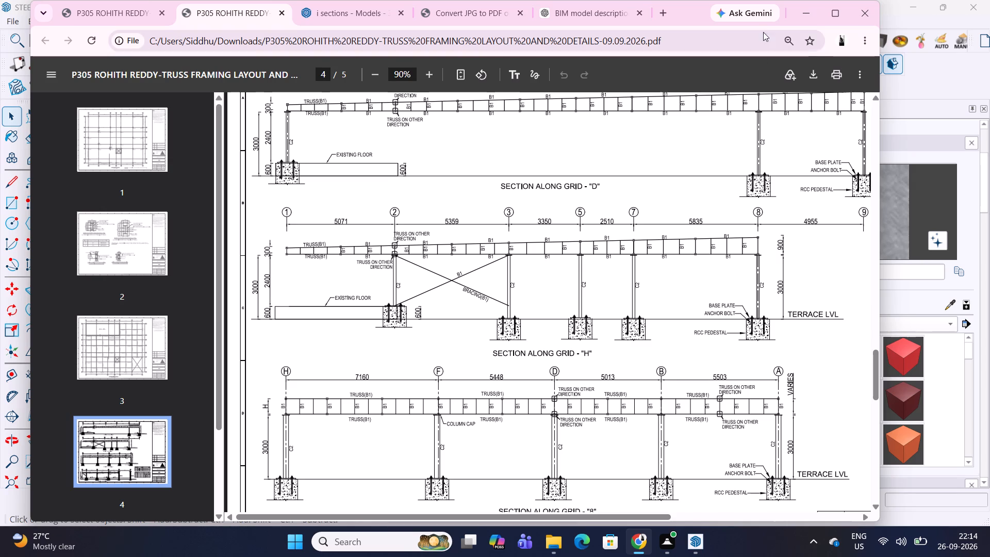
{"action": "left_click", "coordinate": [810, 13]}
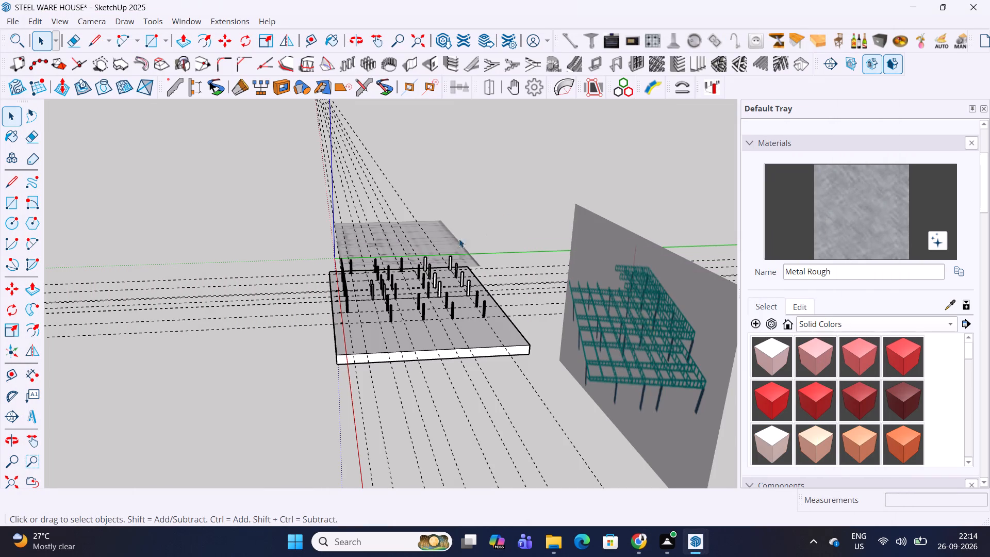
{"action": "middle_click_drag", "start_coordinate": [360, 280], "coordinate": [694, 277]}
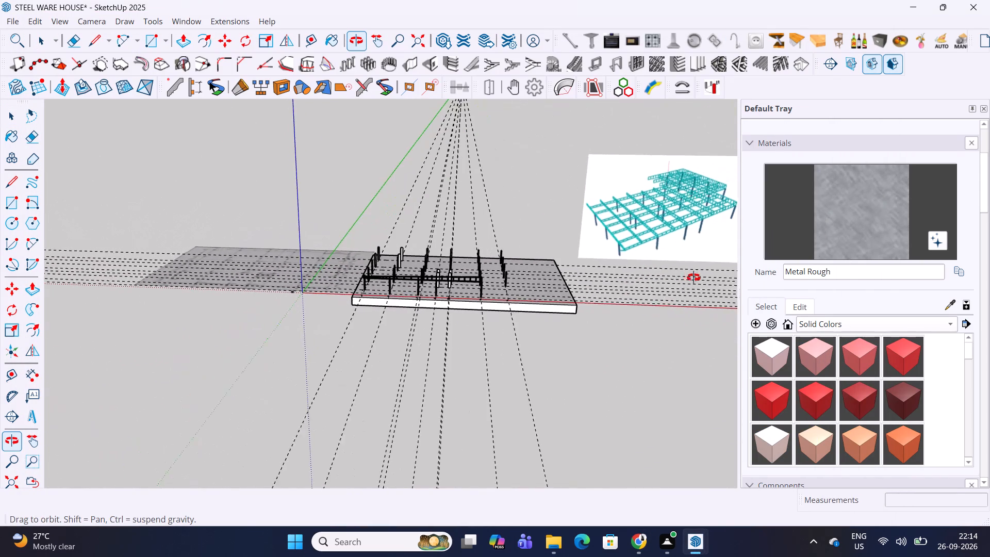
{"action": "middle_click_drag", "start_coordinate": [694, 277], "coordinate": [696, 277]}
{"action": "middle_click_drag", "start_coordinate": [592, 273], "coordinate": [474, 291]}
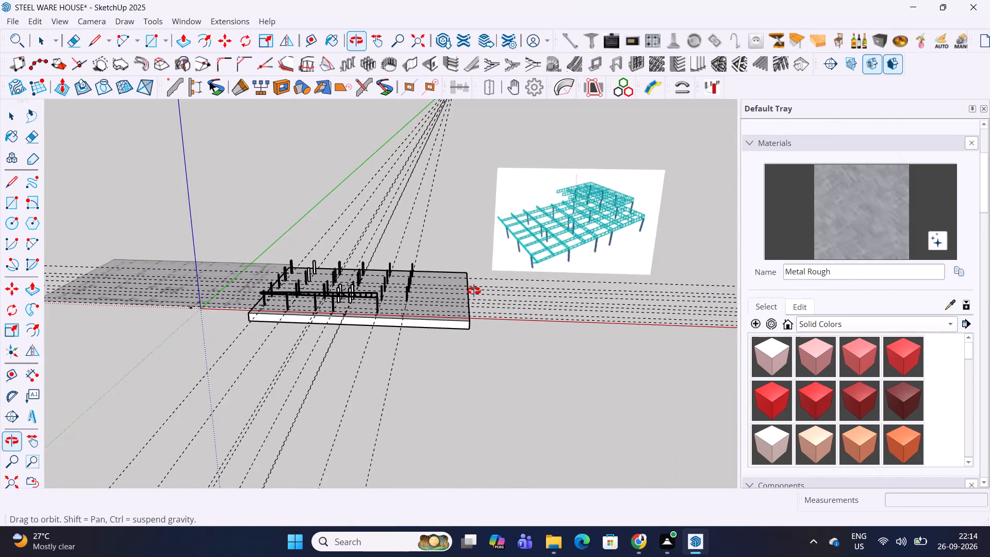
{"action": "middle_click_drag", "start_coordinate": [474, 291], "coordinate": [475, 287]}
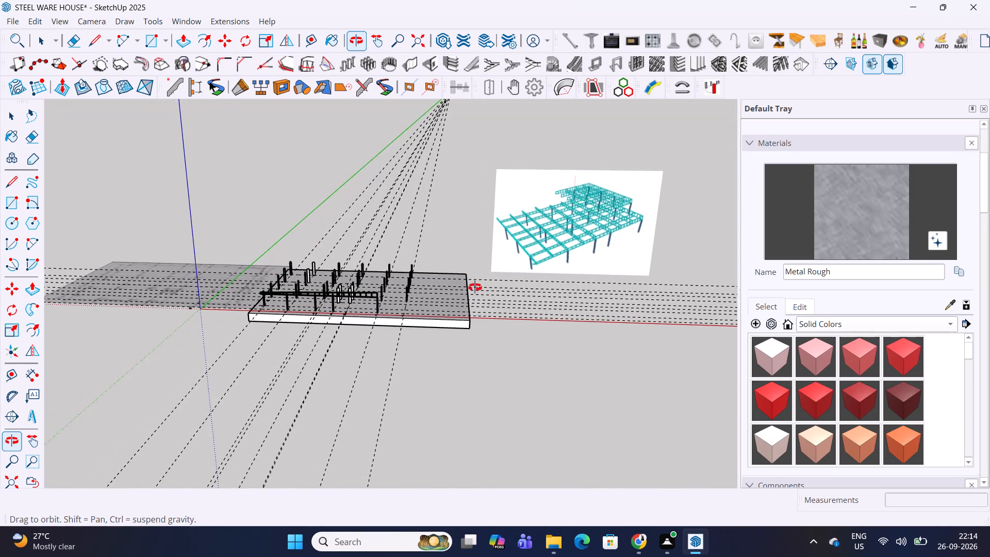
{"action": "middle_click_drag", "start_coordinate": [475, 287], "coordinate": [472, 311]}
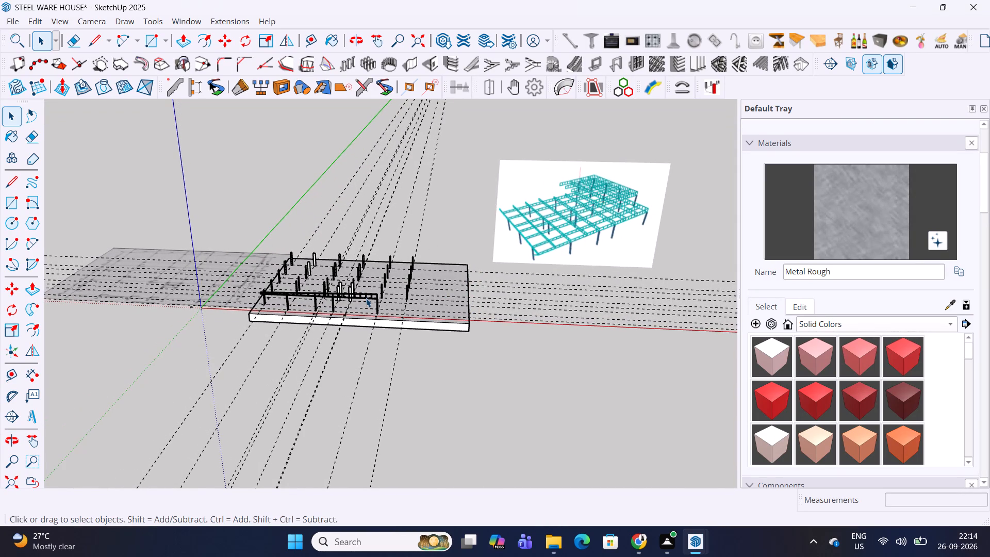
{"action": "scroll", "coordinate": [366, 298], "scroll_direction": "up", "scroll_amount": 1}
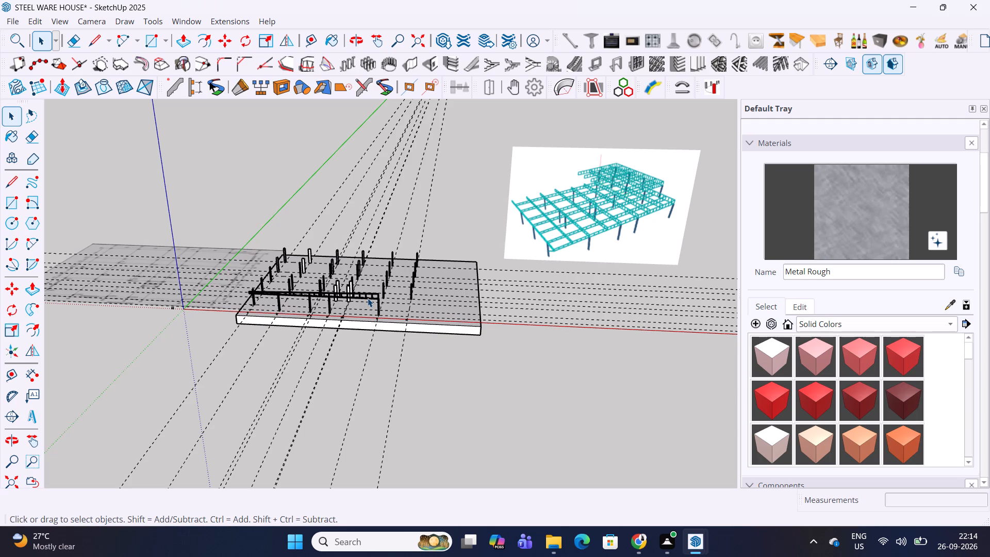
Switch to Chrome and examine the truss sections along grids D and H on page 4, from grid 1 to grid 9.
{"action": "left_click", "coordinate": [554, 539]}
{"action": "left_click", "coordinate": [635, 537]}
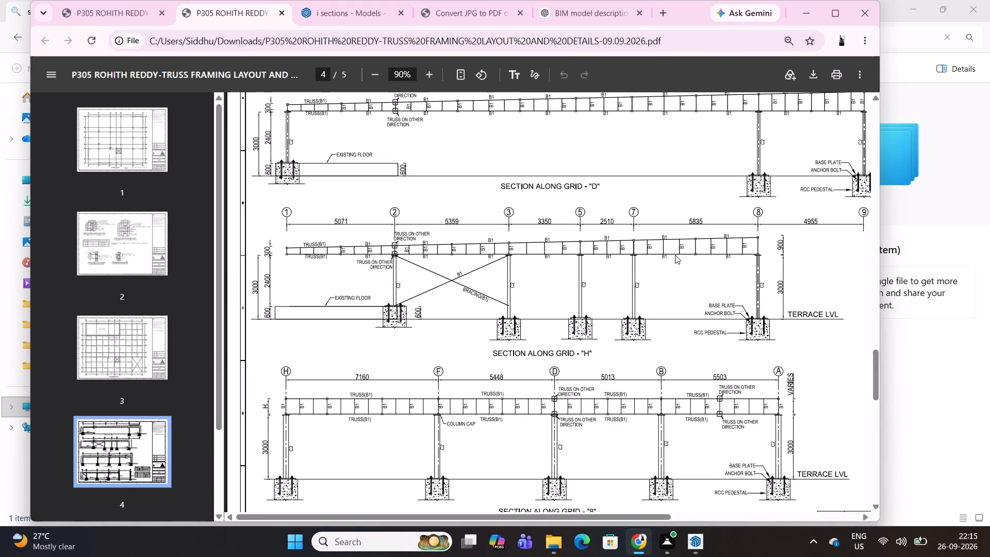
{"action": "scroll", "coordinate": [675, 255], "scroll_direction": "up", "scroll_amount": 3}
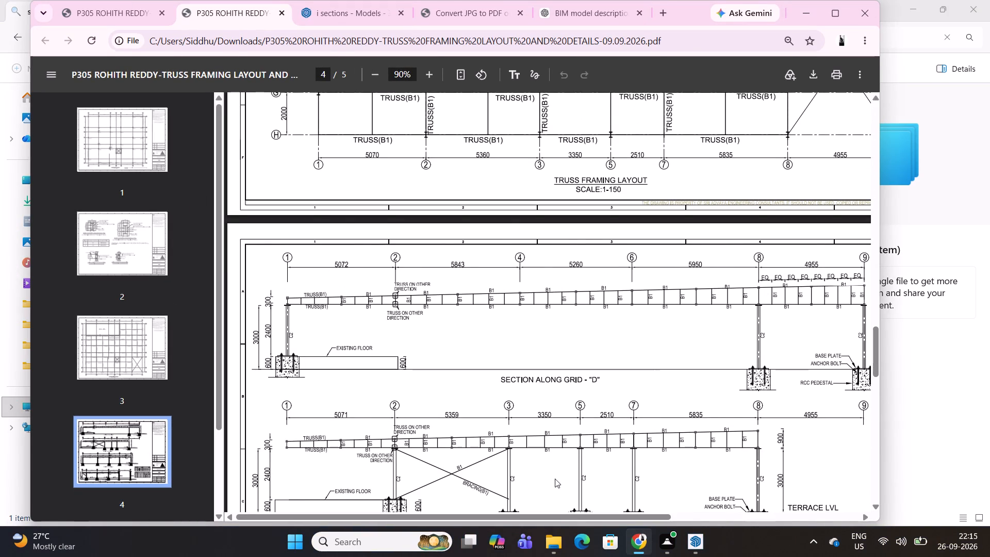
{"action": "left_click_drag", "start_coordinate": [579, 518], "coordinate": [624, 520]}
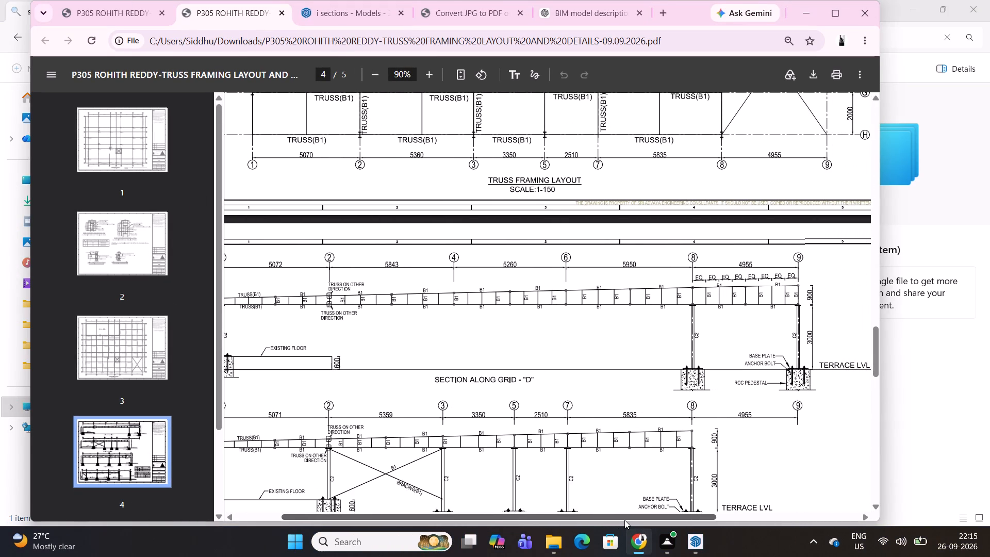
{"action": "left_click_drag", "start_coordinate": [624, 520], "coordinate": [633, 520]}
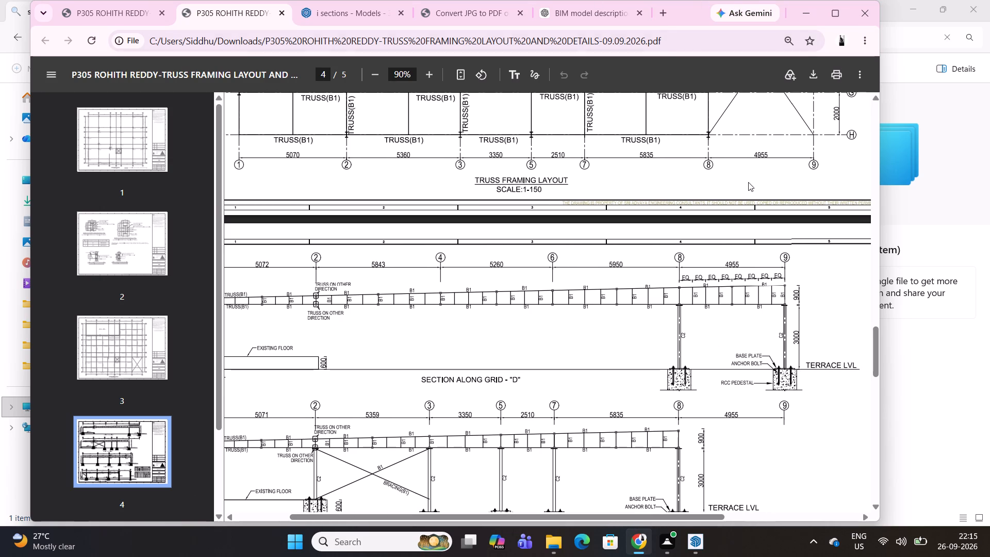
{"action": "scroll", "coordinate": [727, 217], "scroll_direction": "down", "scroll_amount": 2}
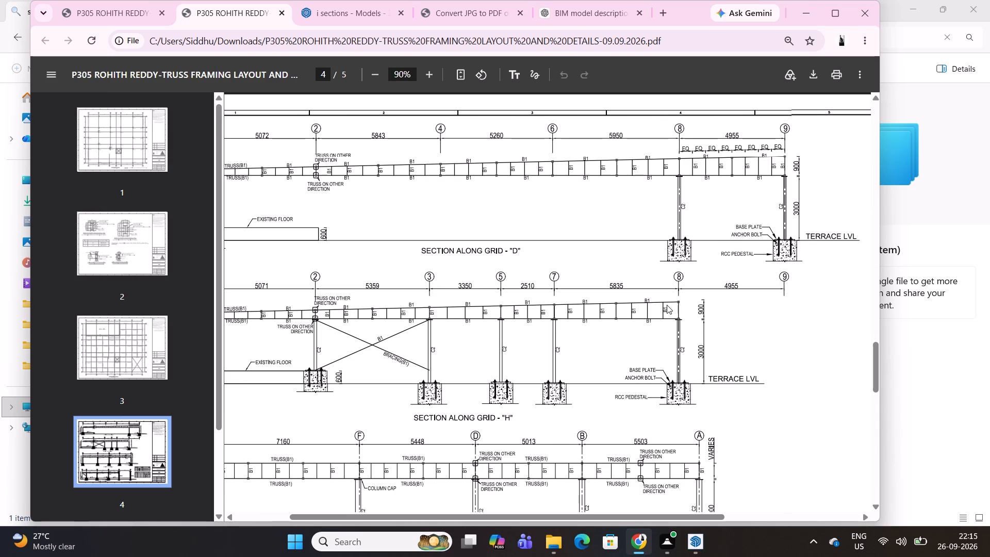
{"action": "left_click_drag", "start_coordinate": [546, 518], "coordinate": [530, 519]}
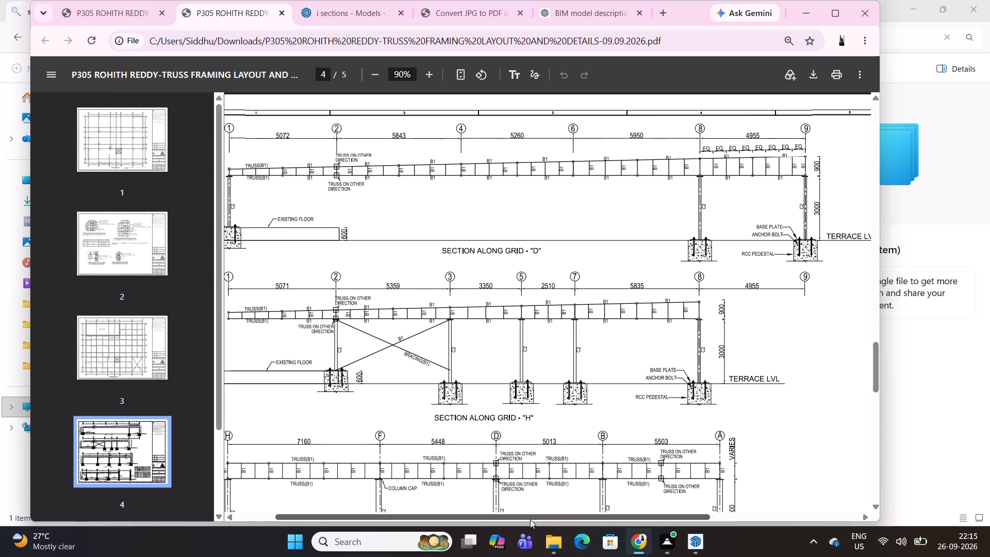
{"action": "left_click_drag", "start_coordinate": [530, 519], "coordinate": [498, 519]}
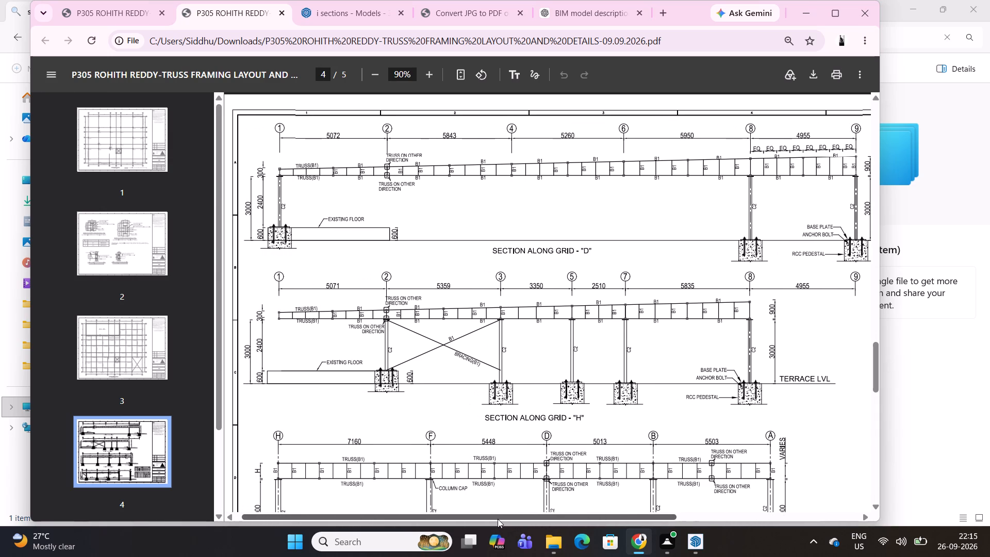
{"action": "left_click_drag", "start_coordinate": [498, 519], "coordinate": [497, 519]}
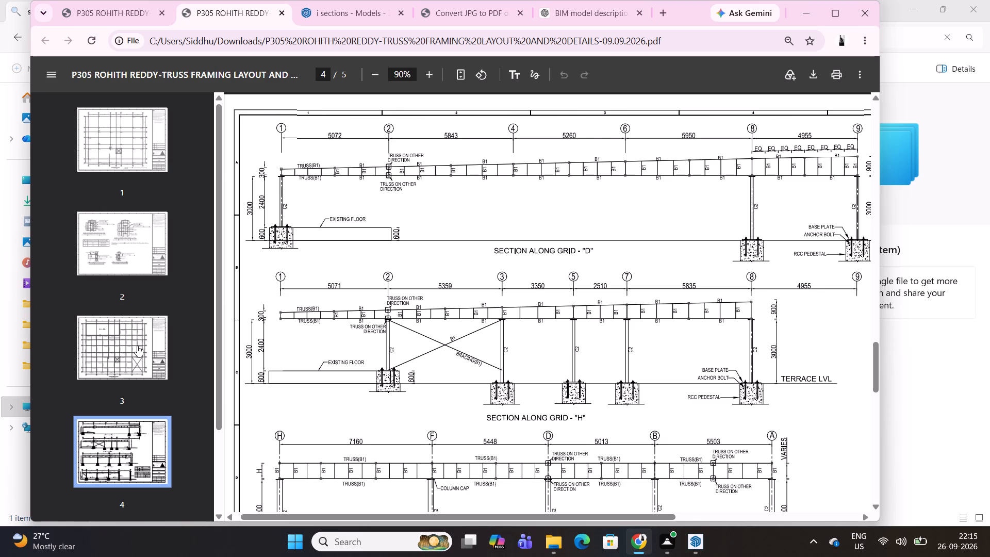
Check the truss framing layout on page 3, and examine the columns along grid H in the anchor bolt layout on page 1.
{"action": "left_click", "coordinate": [137, 346]}
{"action": "scroll", "coordinate": [480, 346], "scroll_direction": "down", "scroll_amount": 3}
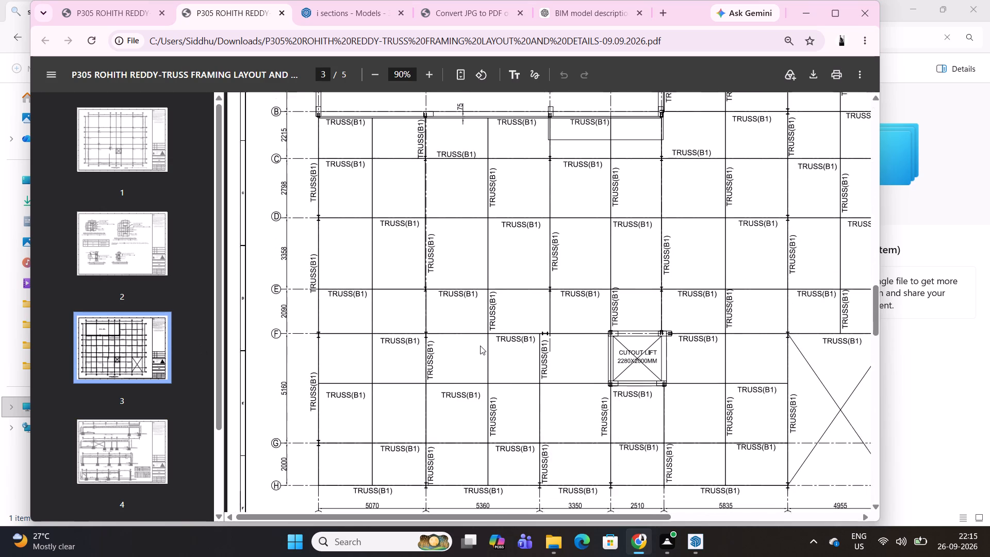
{"action": "left_click", "coordinate": [120, 144]}
{"action": "scroll", "coordinate": [500, 375], "scroll_direction": "down", "scroll_amount": 3}
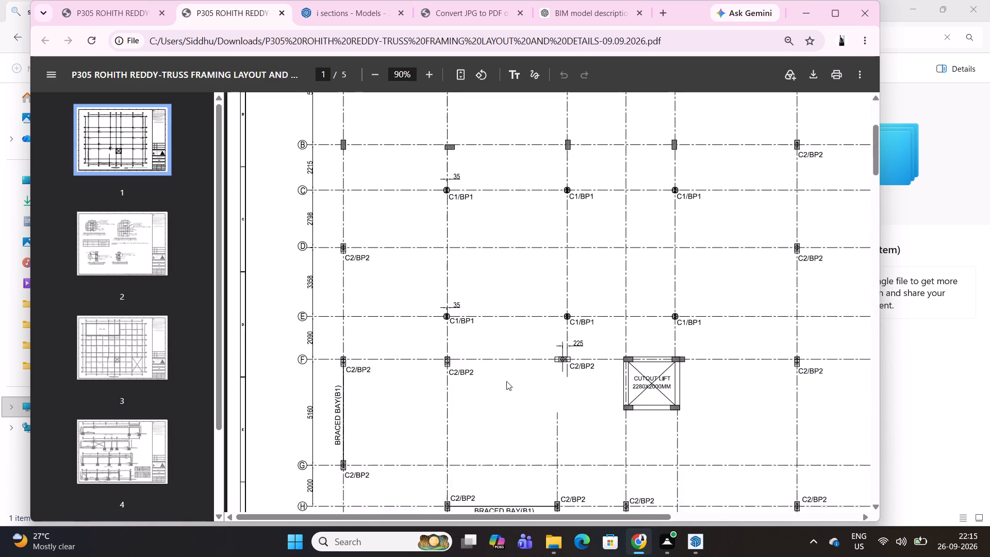
{"action": "scroll", "coordinate": [506, 381], "scroll_direction": "down", "scroll_amount": 2}
{"action": "left_click_drag", "start_coordinate": [535, 516], "coordinate": [558, 516]}
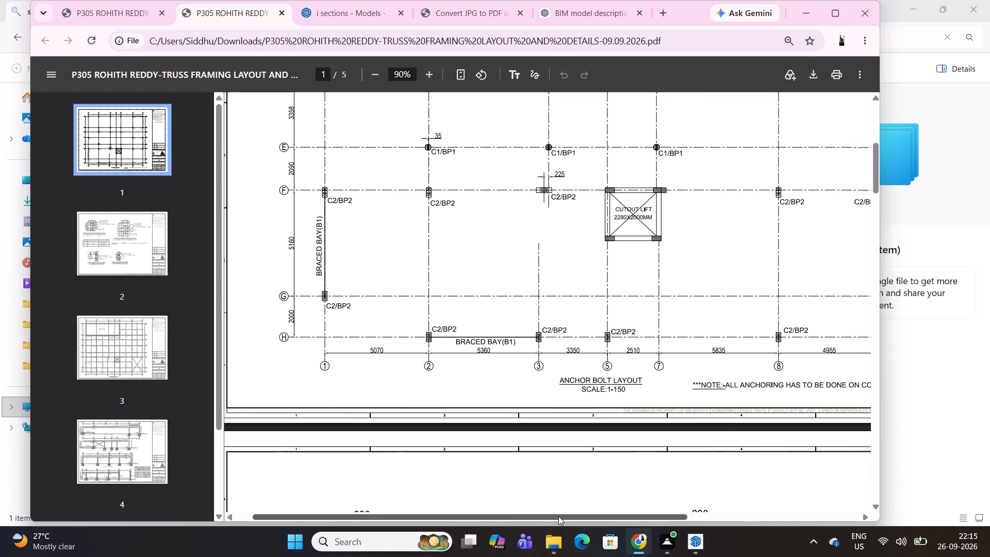
{"action": "left_click_drag", "start_coordinate": [558, 516], "coordinate": [640, 516]}
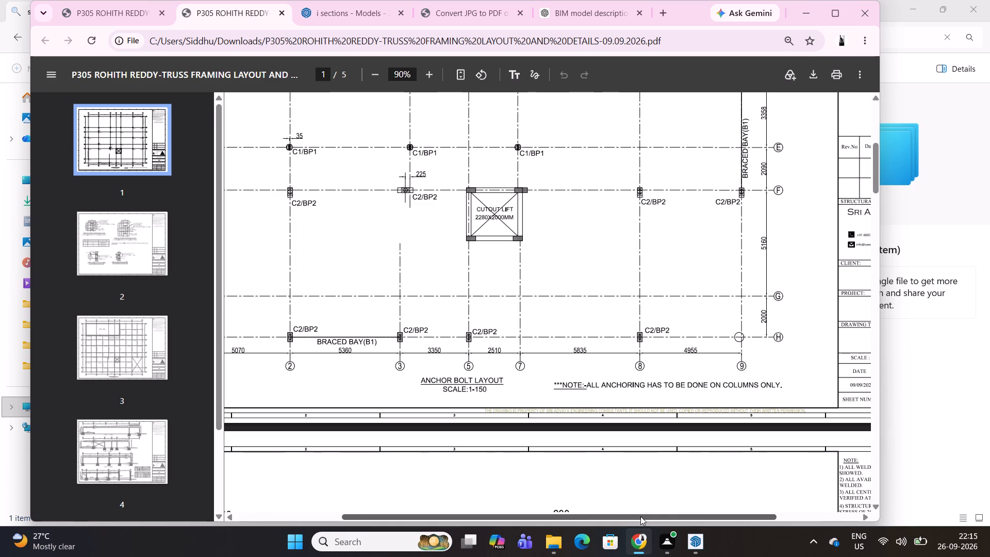
{"action": "left_click_drag", "start_coordinate": [640, 516], "coordinate": [612, 515]}
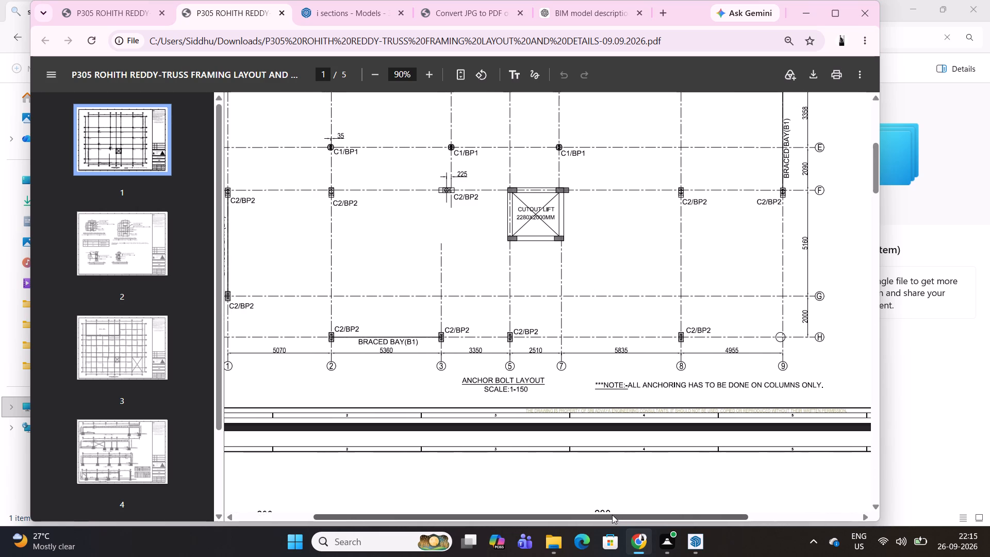
{"action": "left_click_drag", "start_coordinate": [612, 515], "coordinate": [587, 511]}
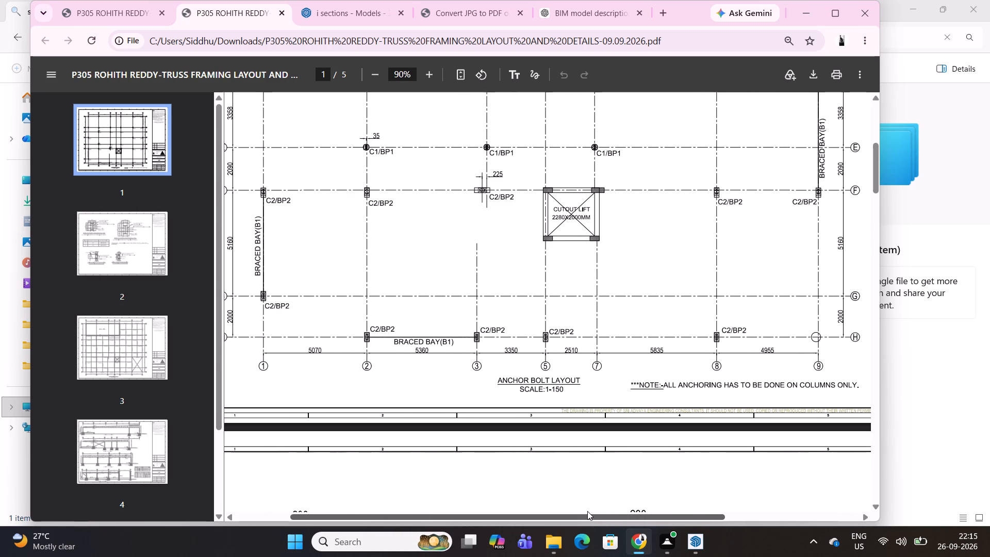
{"action": "left_click_drag", "start_coordinate": [587, 511], "coordinate": [592, 510]}
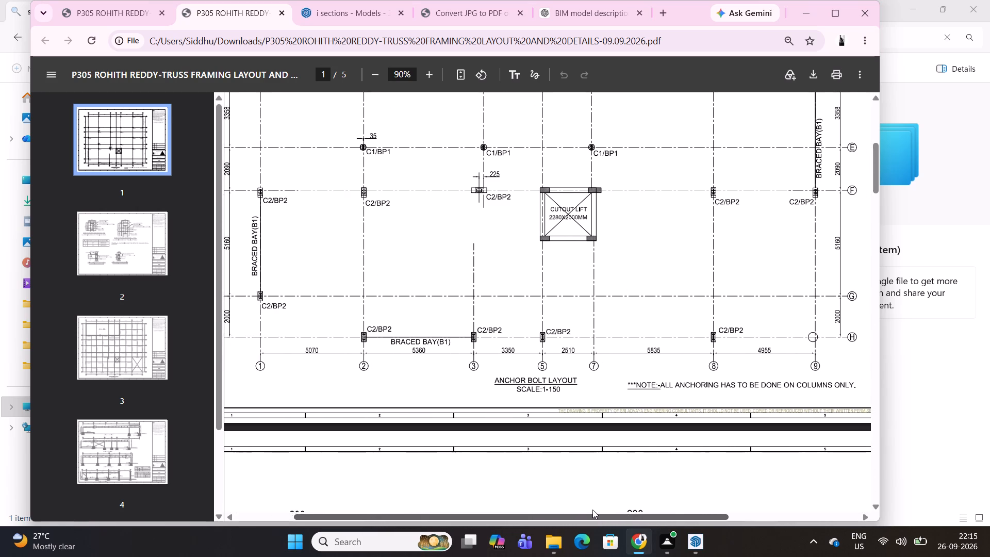
{"action": "left_click_drag", "start_coordinate": [592, 510], "coordinate": [600, 510]}
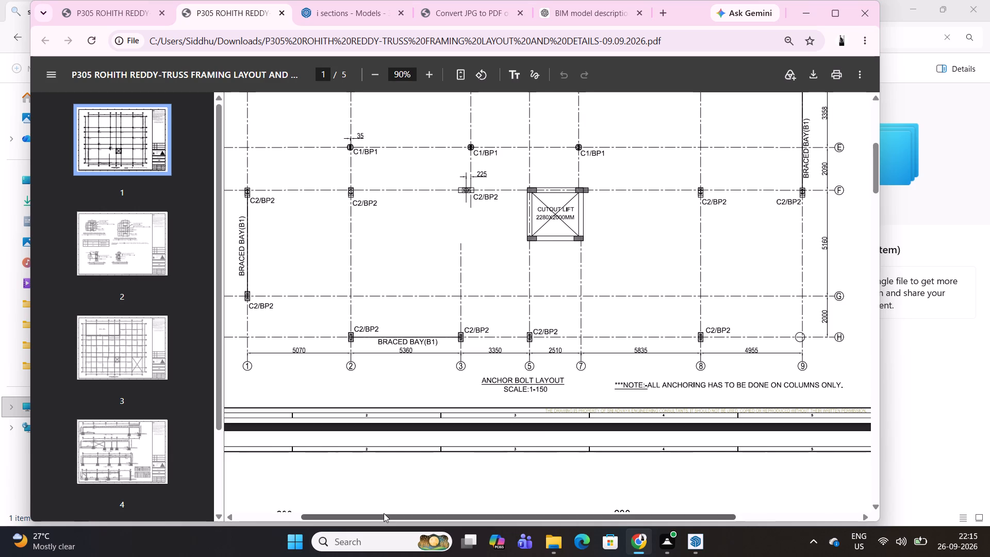
Compare the anchor bolt layout with the truss sections on page 4 and the 3D framing view on page 5.
{"action": "left_click_drag", "start_coordinate": [386, 515], "coordinate": [321, 511]}
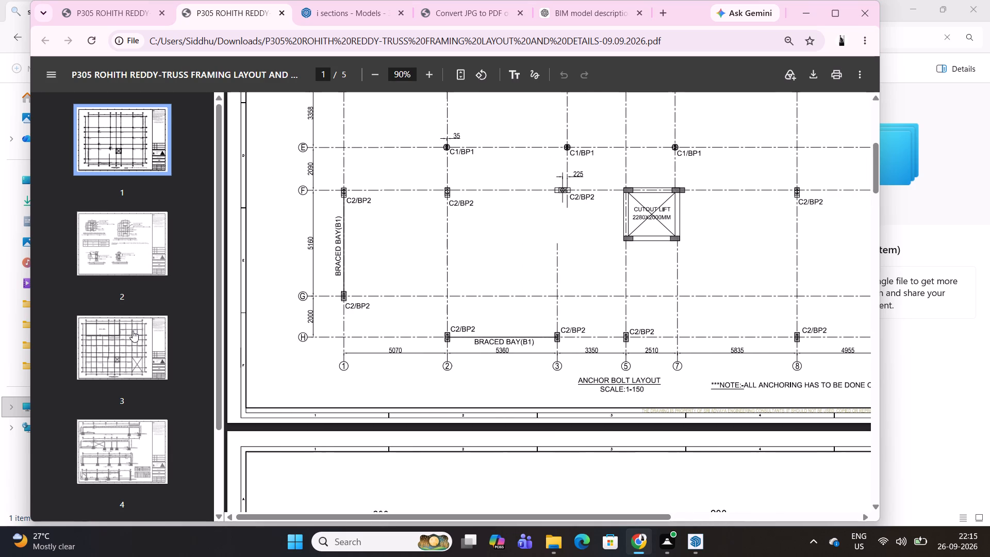
{"action": "scroll", "coordinate": [144, 318], "scroll_direction": "down", "scroll_amount": 3}
{"action": "left_click", "coordinate": [141, 334]}
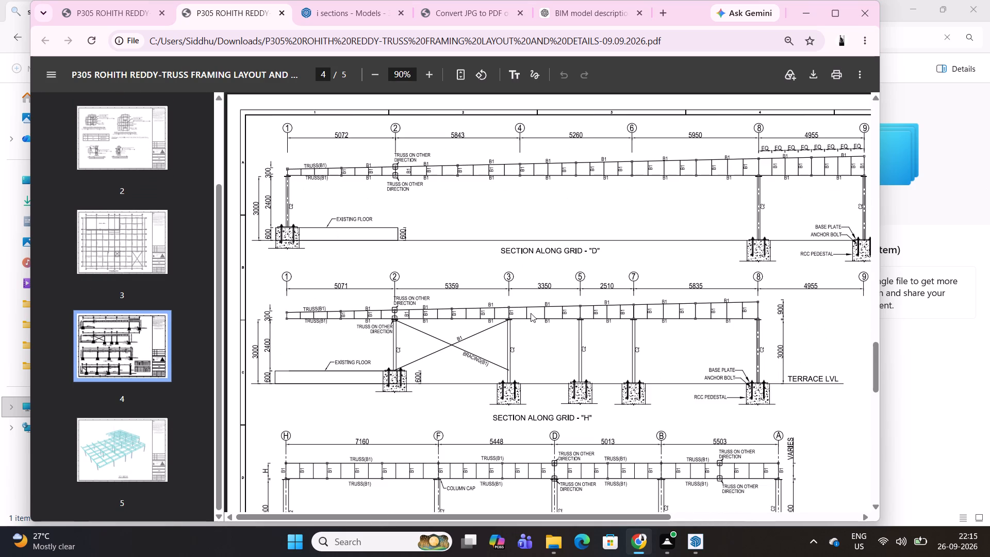
{"action": "scroll", "coordinate": [533, 310], "scroll_direction": "up", "scroll_amount": 2}
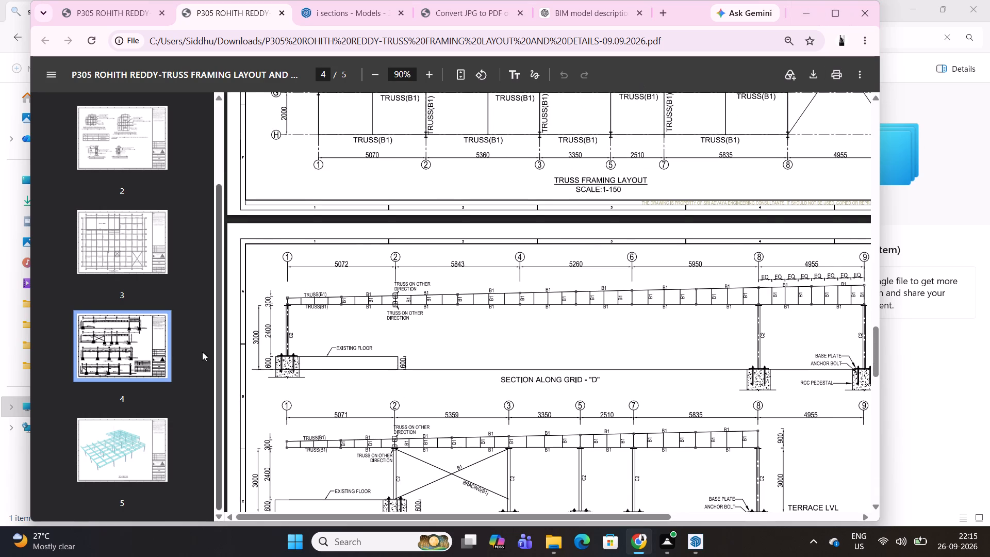
{"action": "scroll", "coordinate": [130, 357], "scroll_direction": "down", "scroll_amount": 2}
{"action": "left_click", "coordinate": [124, 434]}
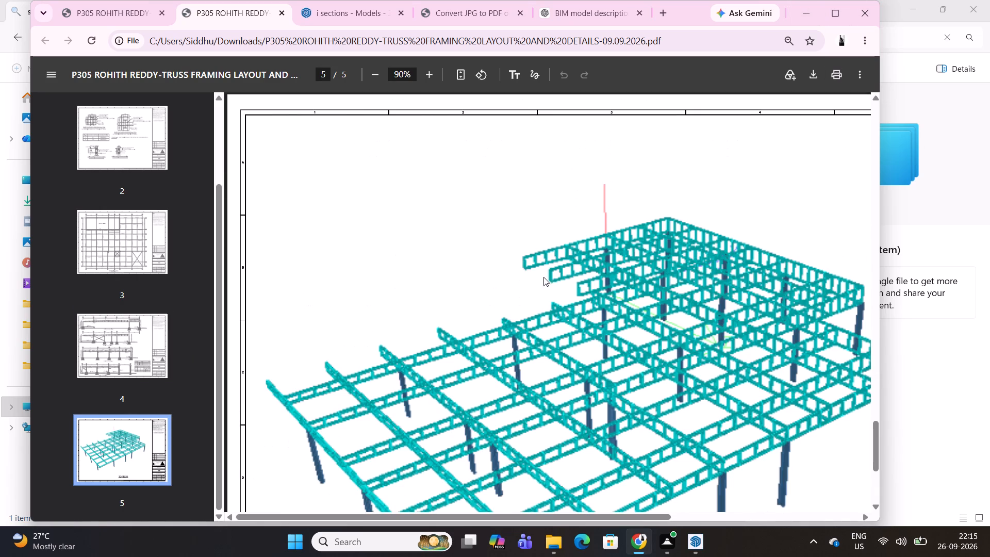
{"action": "scroll", "coordinate": [549, 310], "scroll_direction": "down", "scroll_amount": 1}
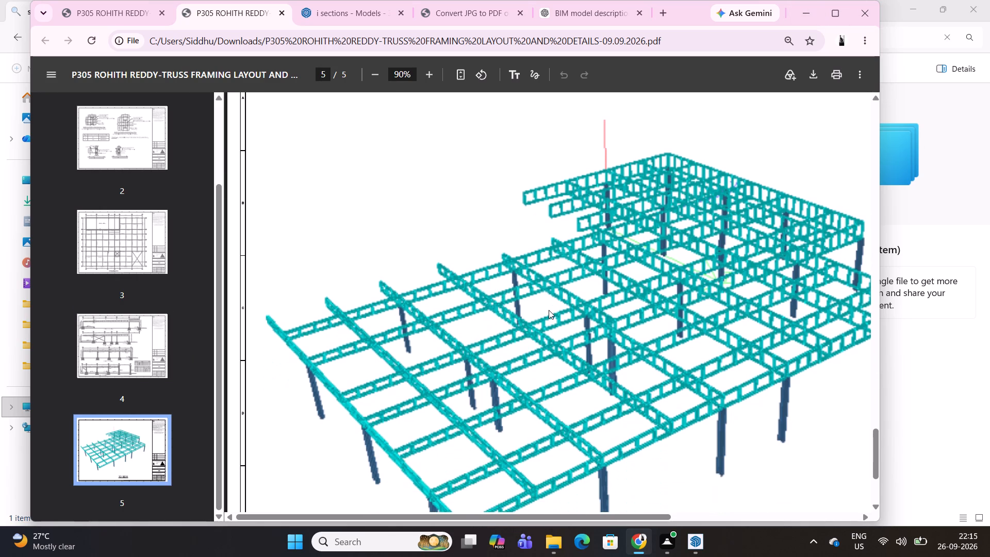
{"action": "scroll", "coordinate": [549, 310], "scroll_direction": "down", "scroll_amount": 1}
{"action": "scroll", "coordinate": [549, 310], "scroll_direction": "up", "scroll_amount": 1}
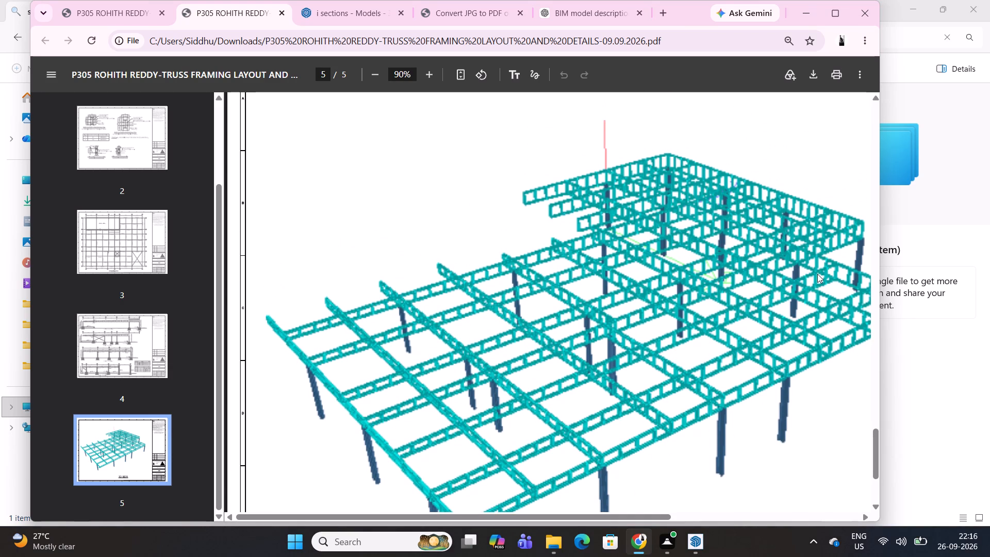
{"action": "left_click", "coordinate": [807, 12]}
Switch back to the STEEL WARE HOUSE model in SketchUp and examine the column rows and the grid H truss.
{"action": "left_click", "coordinate": [699, 542]}
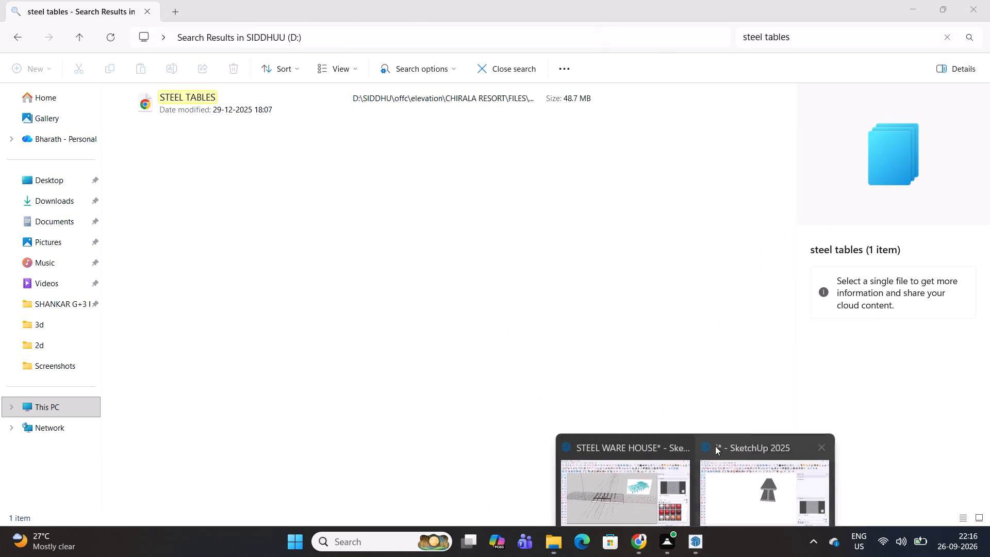
{"action": "left_click", "coordinate": [622, 477]}
{"action": "middle_click_drag", "start_coordinate": [450, 255], "coordinate": [450, 333]}
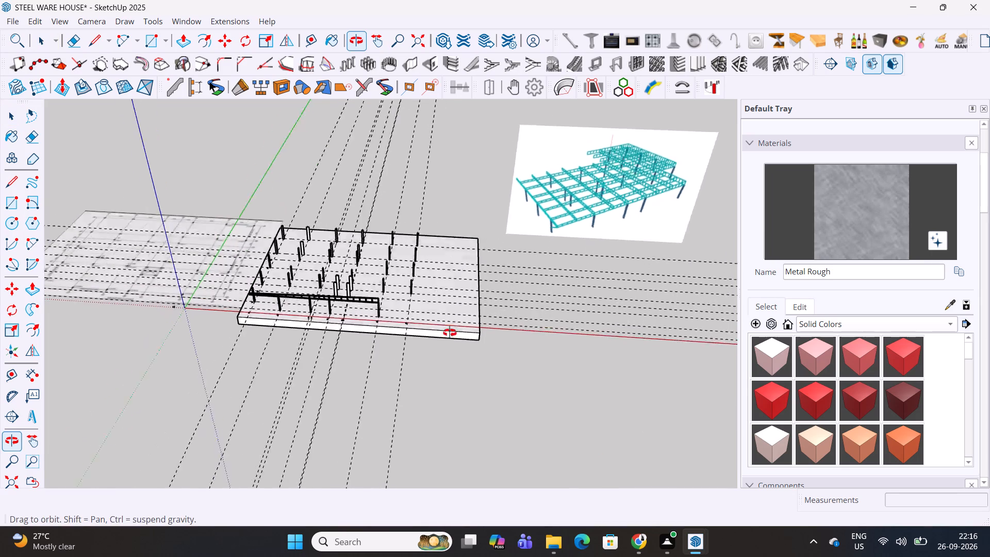
{"action": "middle_click_drag", "start_coordinate": [450, 333], "coordinate": [462, 401]}
{"action": "scroll", "coordinate": [253, 230], "scroll_direction": "up", "scroll_amount": 15}
{"action": "scroll", "coordinate": [291, 263], "scroll_direction": "down", "scroll_amount": 2}
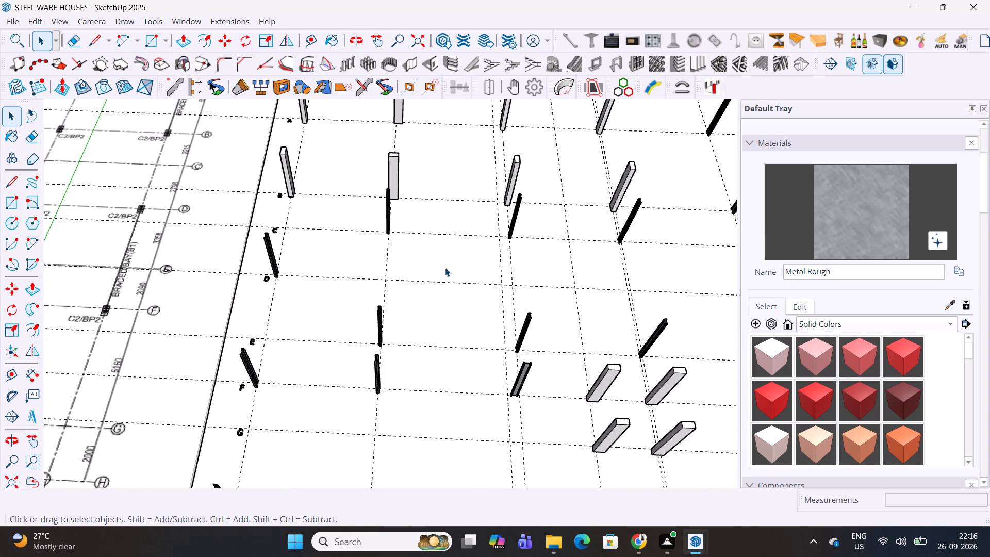
{"action": "middle_click_drag", "start_coordinate": [445, 268], "coordinate": [348, 334], "text": "shift"}
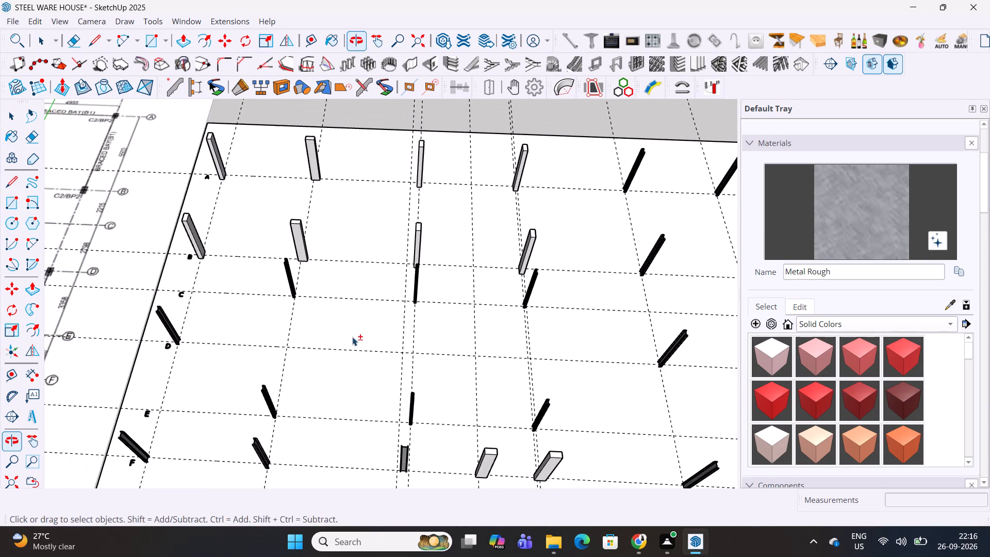
{"action": "middle_click_drag", "start_coordinate": [391, 349], "coordinate": [474, 140]}
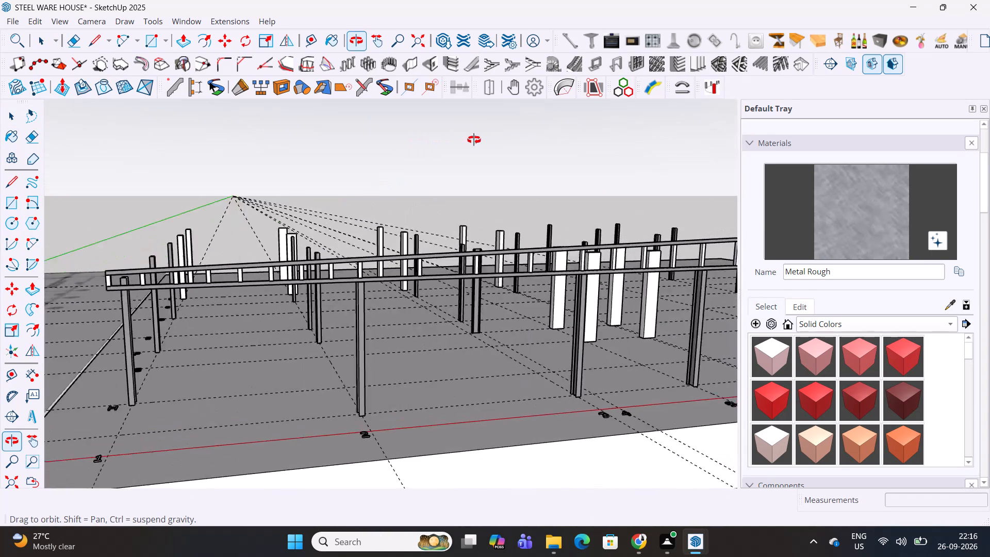
{"action": "middle_click_drag", "start_coordinate": [474, 140], "coordinate": [623, 262]}
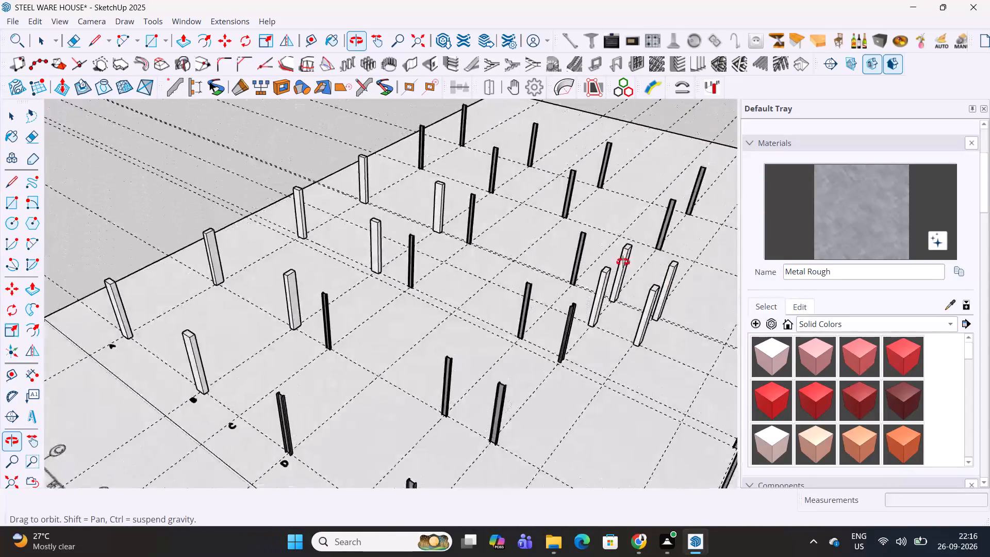
{"action": "middle_click_drag", "start_coordinate": [623, 262], "coordinate": [365, 357]}
{"action": "middle_click_drag", "start_coordinate": [630, 352], "coordinate": [441, 136]}
Copy the bottom chord of the grid H truss onto the top of the column at grids D and 9.
{"action": "scroll", "coordinate": [448, 414], "scroll_direction": "up", "scroll_amount": 4}
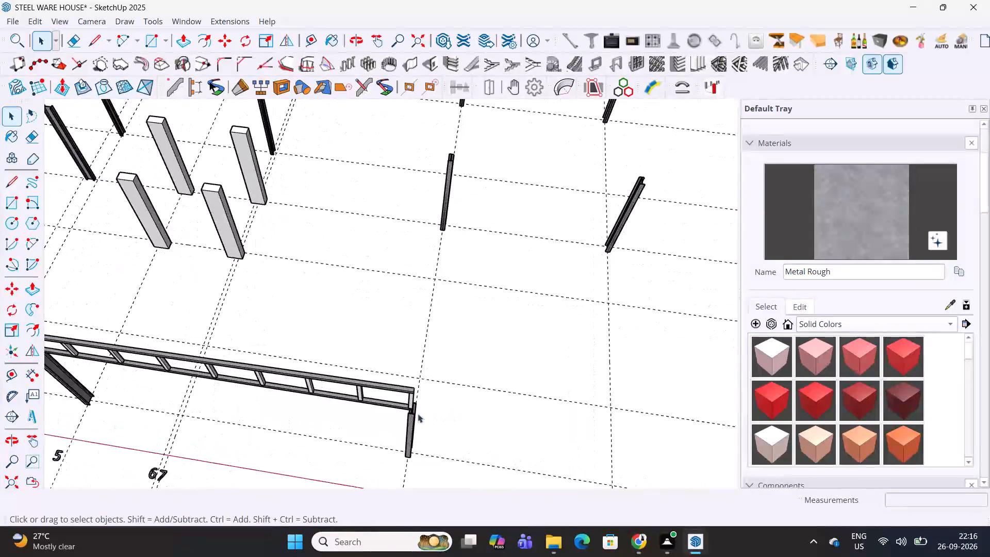
{"action": "scroll", "coordinate": [396, 411], "scroll_direction": "up", "scroll_amount": 3}
{"action": "left_click", "coordinate": [396, 402]}
{"action": "scroll", "coordinate": [396, 402], "scroll_direction": "up", "scroll_amount": 6}
{"action": "middle_click_drag", "start_coordinate": [459, 410], "coordinate": [272, 383]}
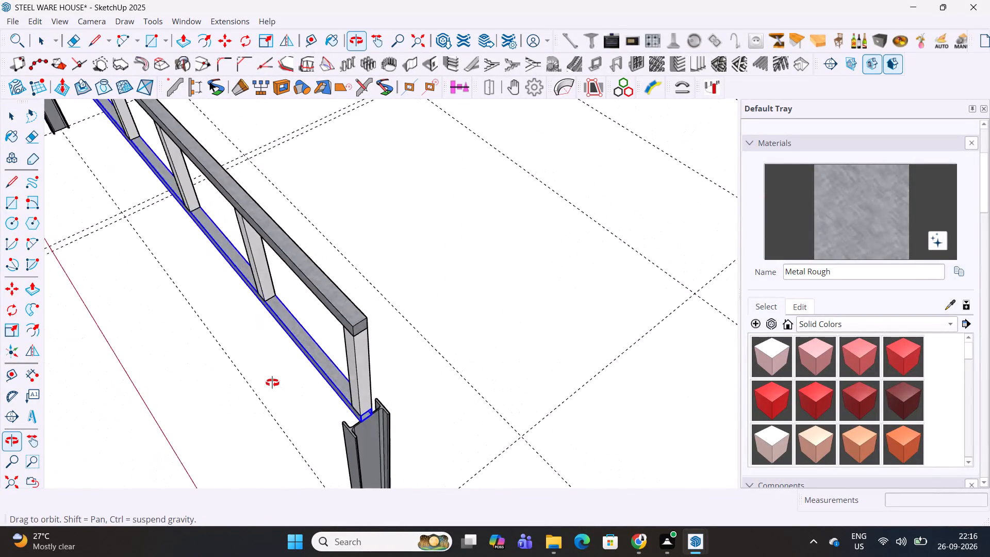
{"action": "middle_click_drag", "start_coordinate": [272, 383], "coordinate": [271, 382]}
{"action": "scroll", "coordinate": [373, 409], "scroll_direction": "up", "scroll_amount": 20}
{"action": "scroll", "coordinate": [373, 409], "scroll_direction": "up", "scroll_amount": 7}
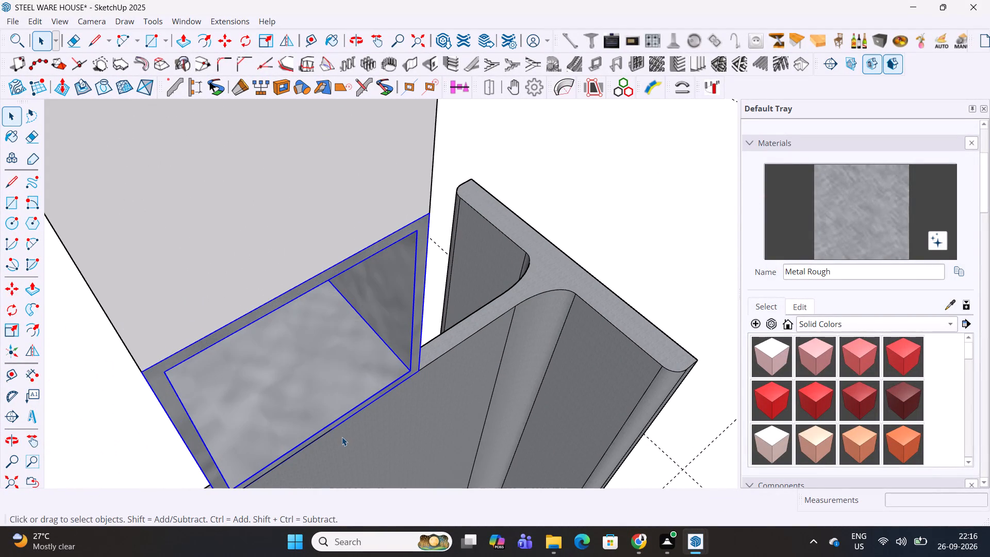
{"action": "key", "text": "m"}
{"action": "left_click", "coordinate": [330, 432]}
{"action": "scroll", "coordinate": [440, 366], "scroll_direction": "down", "scroll_amount": 6}
{"action": "scroll", "coordinate": [440, 366], "scroll_direction": "down", "scroll_amount": 6, "text": "ctrl"}
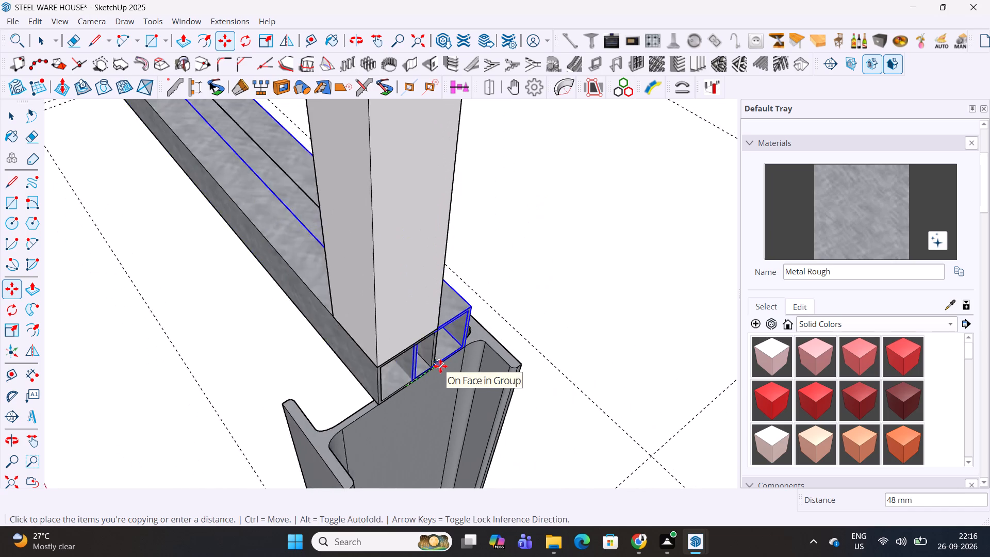
{"action": "scroll", "coordinate": [440, 366], "scroll_direction": "down", "scroll_amount": 20, "text": "ctrl"}
{"action": "scroll", "coordinate": [440, 366], "scroll_direction": "down", "scroll_amount": 8, "text": "ctrl"}
{"action": "middle_click_drag", "start_coordinate": [642, 284], "coordinate": [15, 325]}
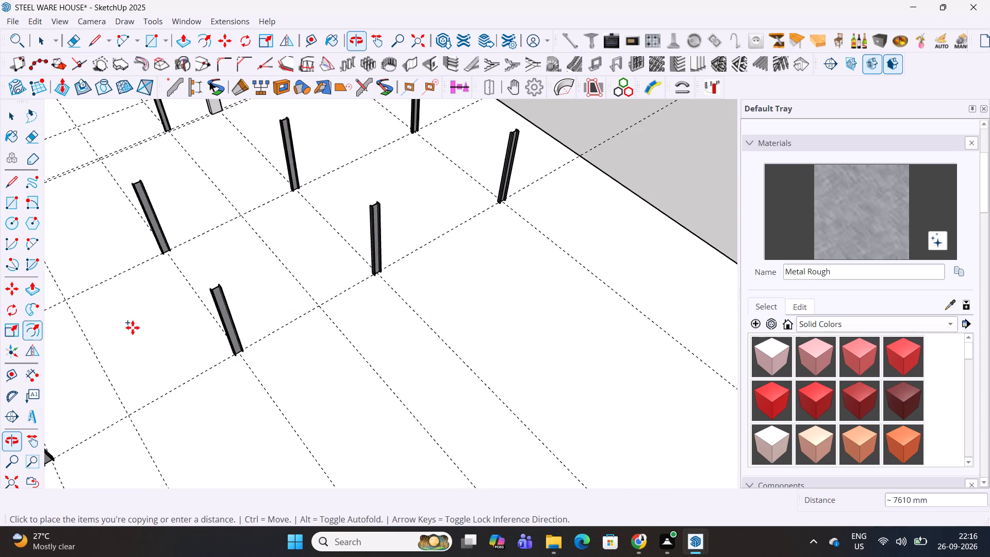
{"action": "middle_click_drag", "start_coordinate": [341, 277], "coordinate": [684, 215], "text": "shift"}
{"action": "scroll", "coordinate": [464, 265], "scroll_direction": "down", "scroll_amount": 6}
{"action": "middle_click_drag", "start_coordinate": [589, 261], "coordinate": [394, 314]}
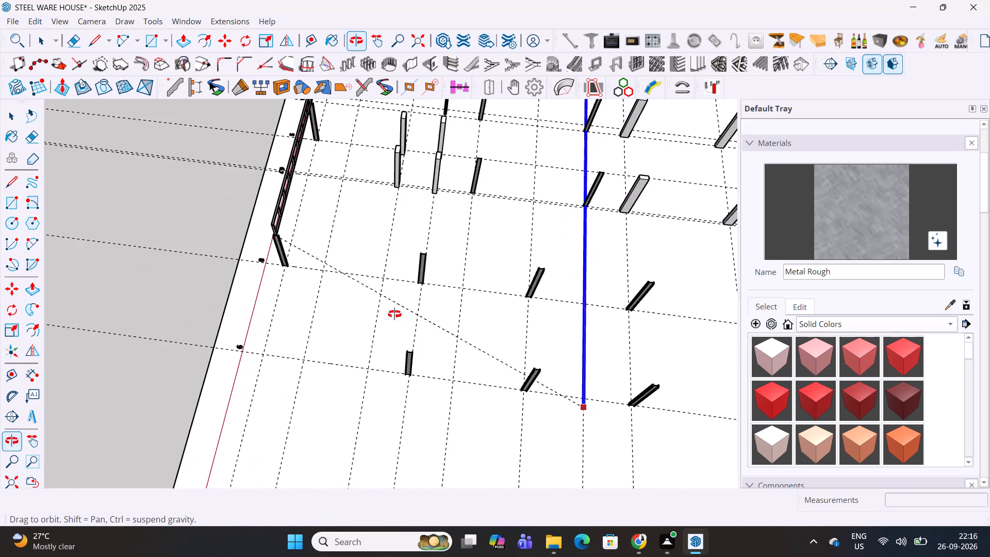
{"action": "middle_click_drag", "start_coordinate": [394, 314], "coordinate": [393, 313]}
{"action": "middle_click_drag", "start_coordinate": [567, 299], "coordinate": [389, 522], "text": "shift"}
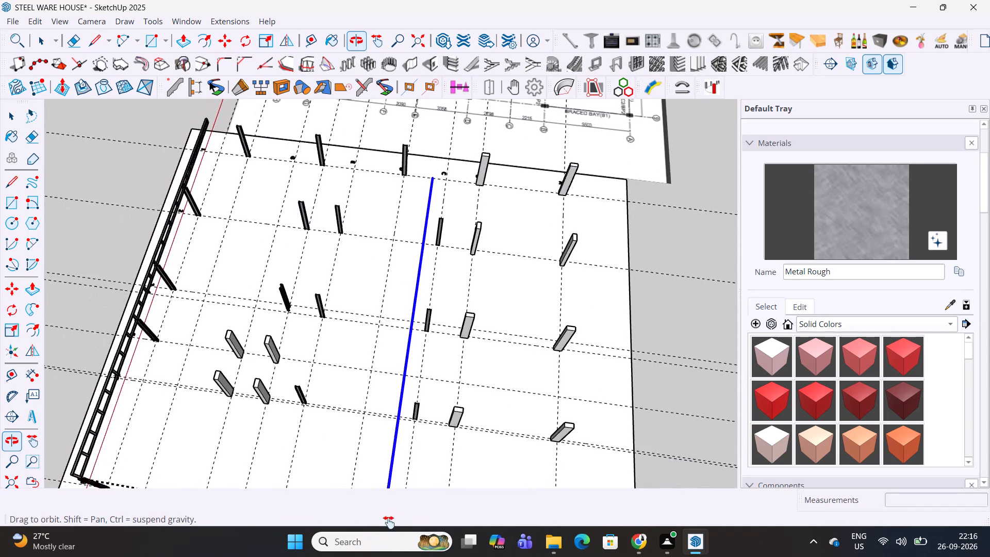
{"action": "middle_click_drag", "start_coordinate": [389, 522], "coordinate": [510, 266], "text": "shift"}
{"action": "scroll", "coordinate": [463, 319], "scroll_direction": "up", "scroll_amount": 19}
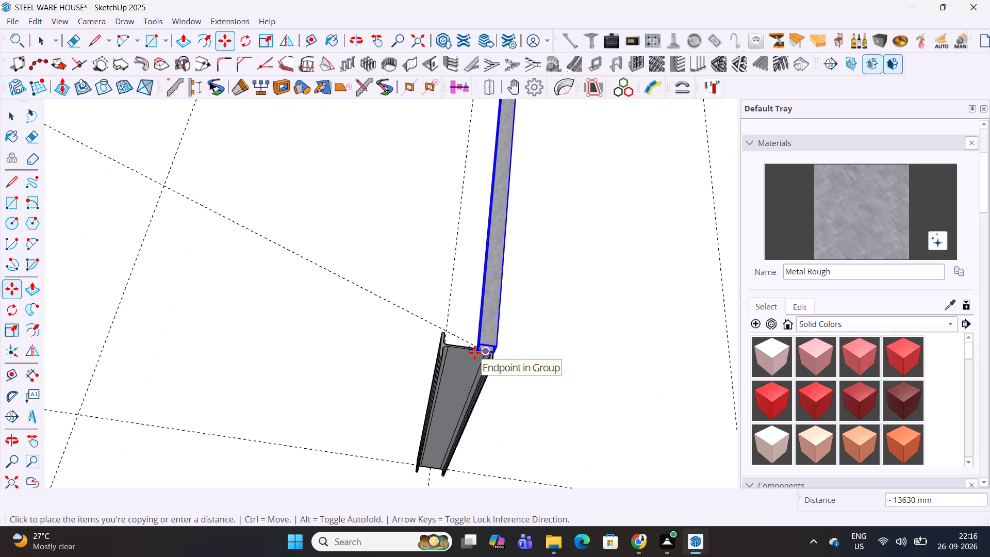
{"action": "scroll", "coordinate": [474, 353], "scroll_direction": "up", "scroll_amount": 16}
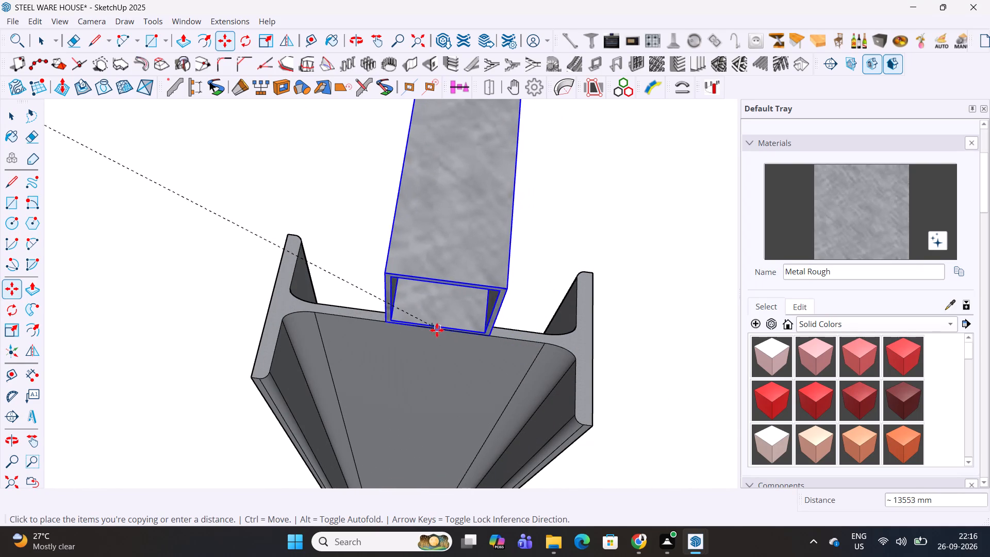
{"action": "left_click", "coordinate": [430, 331]}
Add a guide 40 mm below the copied chord's top edge and another guide 900 mm above that one.
{"action": "scroll", "coordinate": [430, 331], "scroll_direction": "down", "scroll_amount": 2}
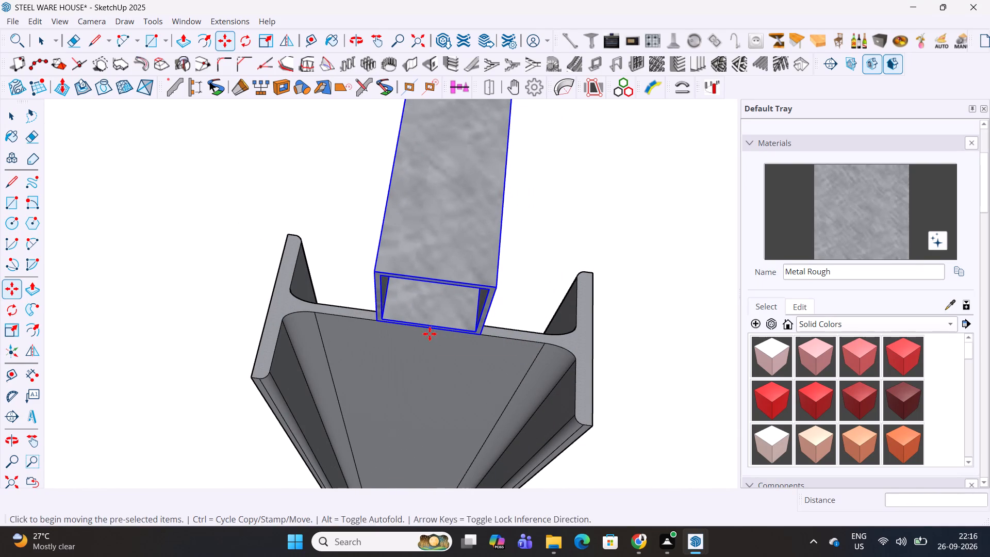
{"action": "scroll", "coordinate": [430, 334], "scroll_direction": "down", "scroll_amount": 5}
{"action": "middle_click_drag", "start_coordinate": [393, 286], "coordinate": [383, 421], "text": "shift"}
{"action": "middle_click_drag", "start_coordinate": [386, 414], "coordinate": [570, 369], "text": "shift"}
{"action": "middle_click_drag", "start_coordinate": [661, 268], "coordinate": [558, 324], "text": "shift"}
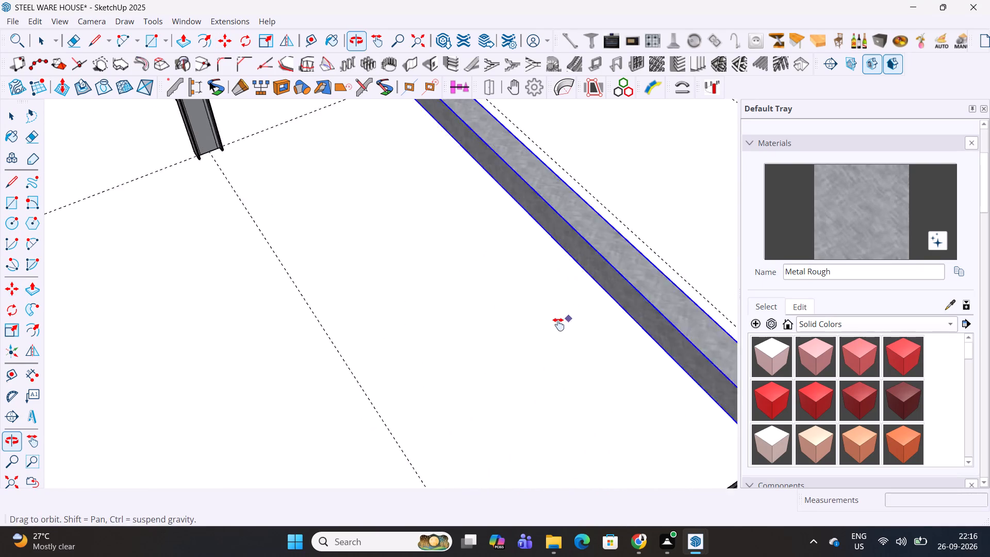
{"action": "middle_click_drag", "start_coordinate": [558, 324], "coordinate": [465, 347], "text": "shift"}
{"action": "middle_click_drag", "start_coordinate": [430, 363], "coordinate": [572, 319]}
{"action": "middle_click_drag", "start_coordinate": [635, 286], "coordinate": [565, 305], "text": "shift"}
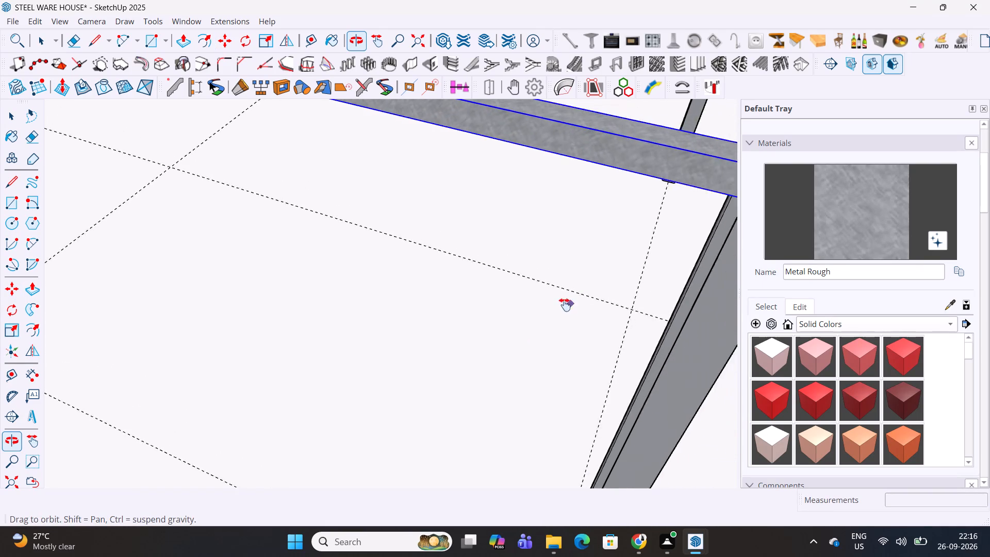
{"action": "middle_click_drag", "start_coordinate": [565, 305], "coordinate": [471, 354], "text": "shift"}
{"action": "middle_click_drag", "start_coordinate": [382, 394], "coordinate": [532, 249]}
{"action": "scroll", "coordinate": [379, 362], "scroll_direction": "up", "scroll_amount": 9}
{"action": "key", "text": "t"}
{"action": "left_click", "coordinate": [314, 333]}
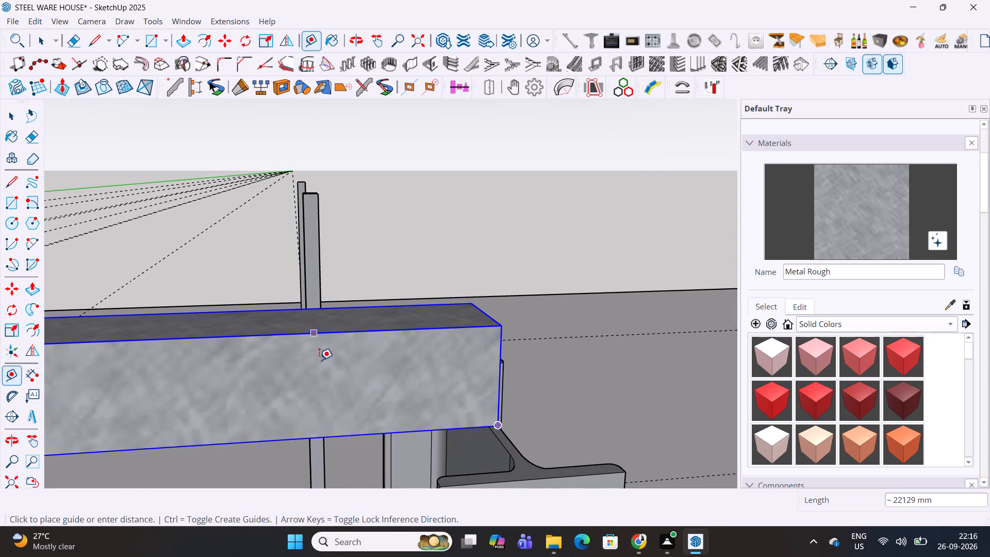
{"action": "left_click", "coordinate": [500, 381]}
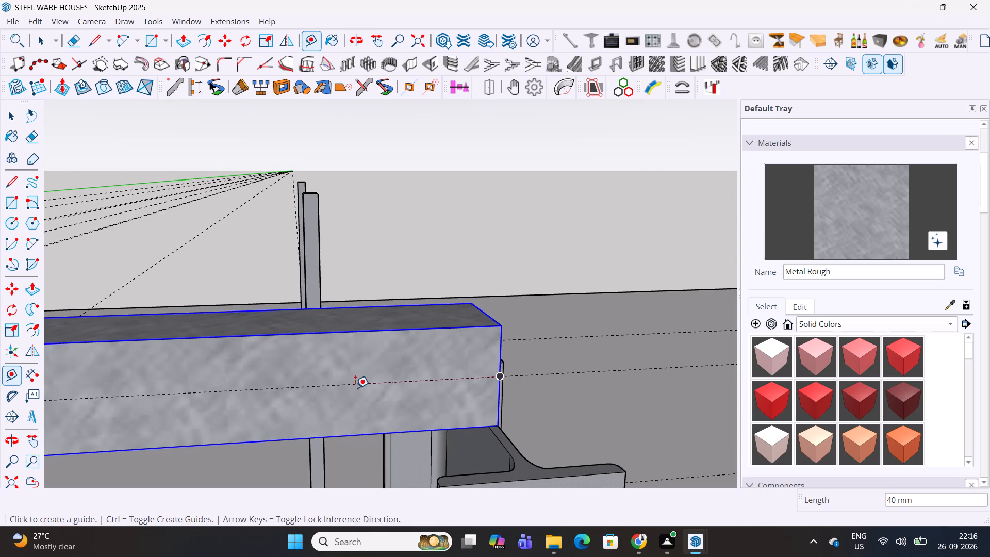
{"action": "left_click", "coordinate": [354, 384]}
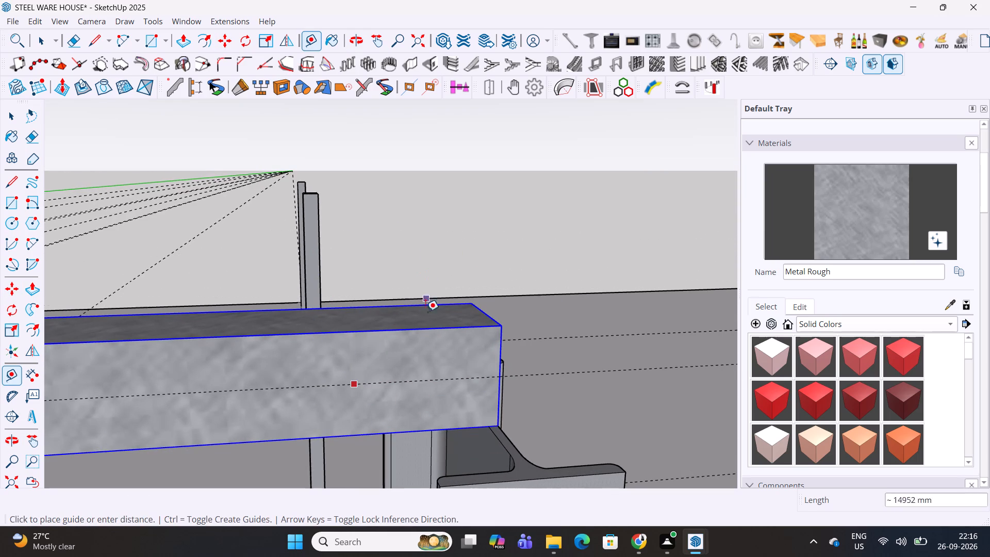
{"action": "type", "text": "900"}
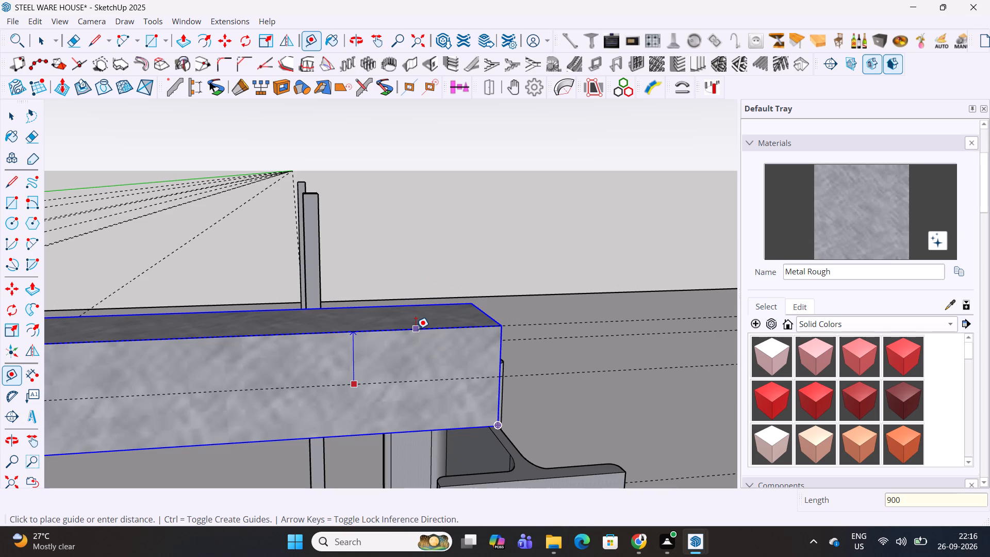
{"action": "key", "text": "Return"}
Push/Pull the free end of the copied bottom chord about 4959 mm to the column at its far end.
{"action": "scroll", "coordinate": [418, 330], "scroll_direction": "down", "scroll_amount": 15}
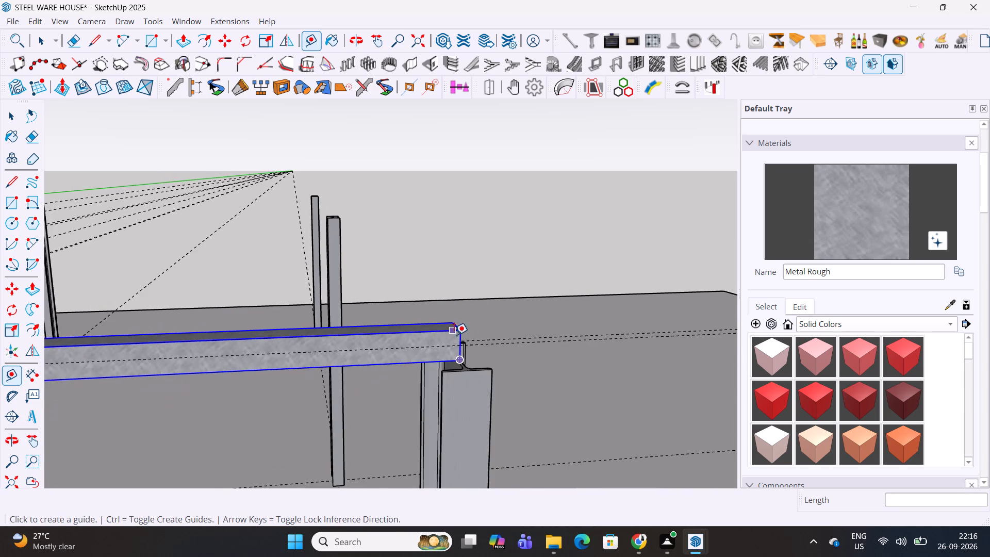
{"action": "scroll", "coordinate": [454, 335], "scroll_direction": "down", "scroll_amount": 9}
{"action": "middle_click_drag", "start_coordinate": [471, 347], "coordinate": [449, 289]}
{"action": "middle_click_drag", "start_coordinate": [316, 299], "coordinate": [439, 299], "text": "shift"}
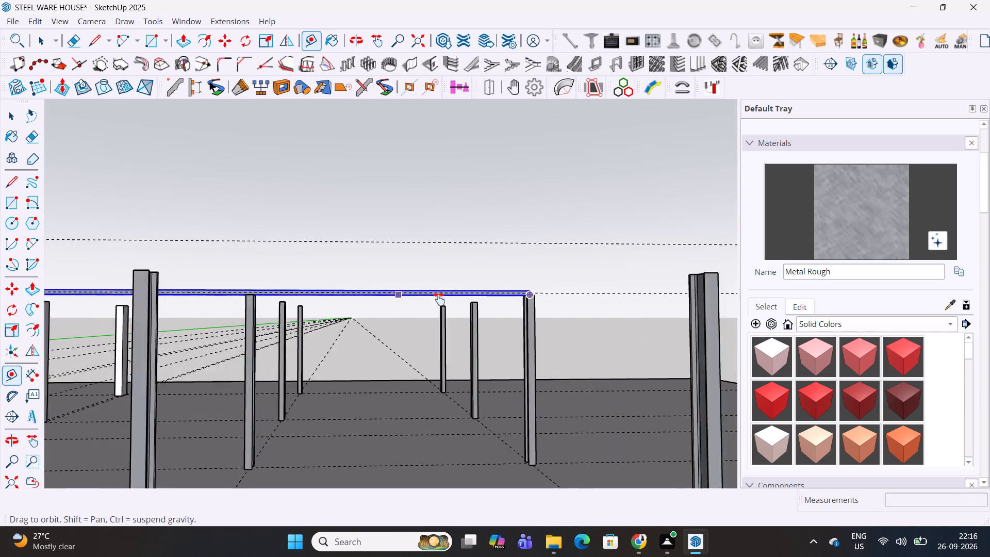
{"action": "middle_click_drag", "start_coordinate": [439, 299], "coordinate": [880, 299], "text": "shift"}
{"action": "middle_click_drag", "start_coordinate": [241, 311], "coordinate": [749, 321], "text": "shift"}
{"action": "middle_click_drag", "start_coordinate": [176, 326], "coordinate": [722, 396], "text": "shift"}
{"action": "scroll", "coordinate": [636, 352], "scroll_direction": "up", "scroll_amount": 8}
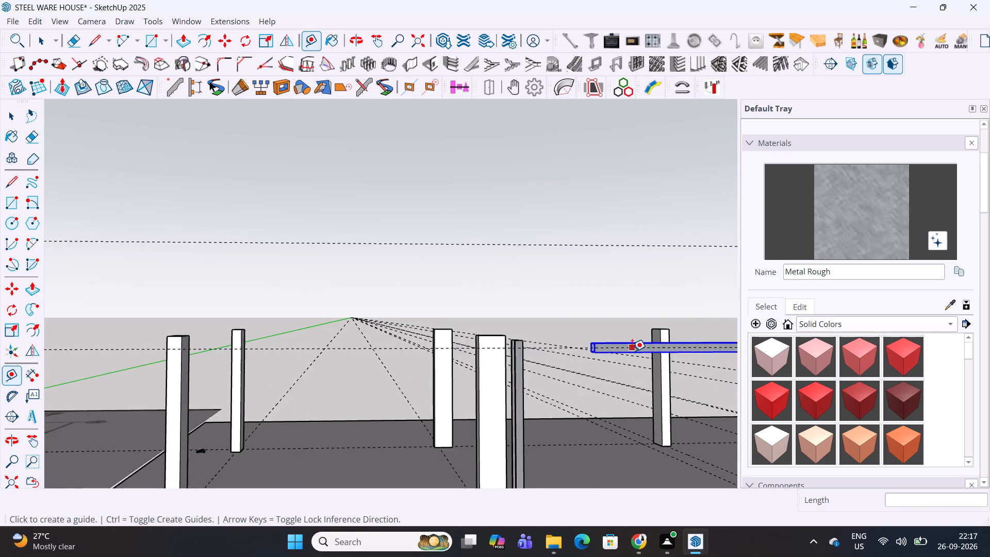
{"action": "scroll", "coordinate": [632, 351], "scroll_direction": "up", "scroll_amount": 20}
{"action": "middle_click_drag", "start_coordinate": [516, 337], "coordinate": [667, 353]}
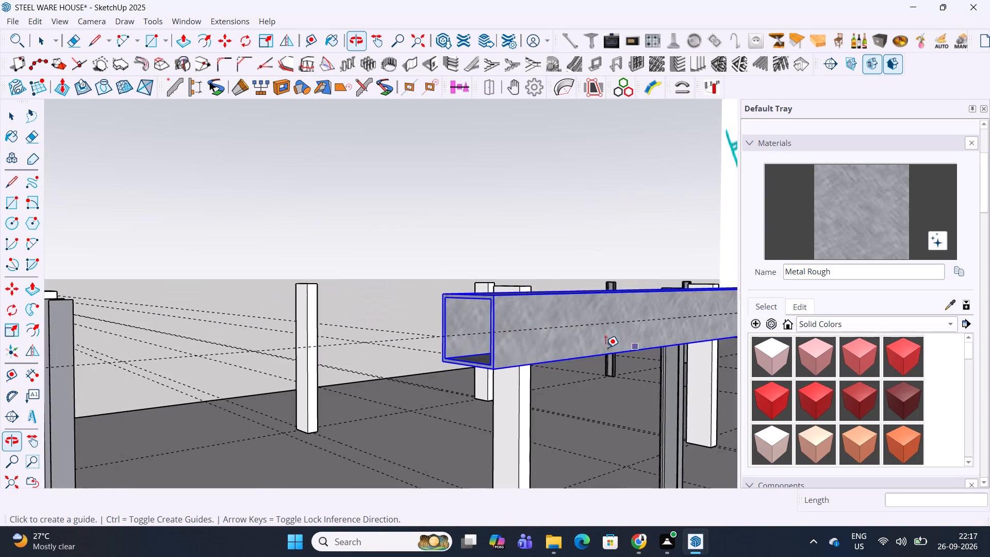
{"action": "scroll", "coordinate": [527, 348], "scroll_direction": "up", "scroll_amount": 4}
{"action": "key", "text": "space"}
{"action": "double_click", "coordinate": [494, 352]}
{"action": "key", "text": "p"}
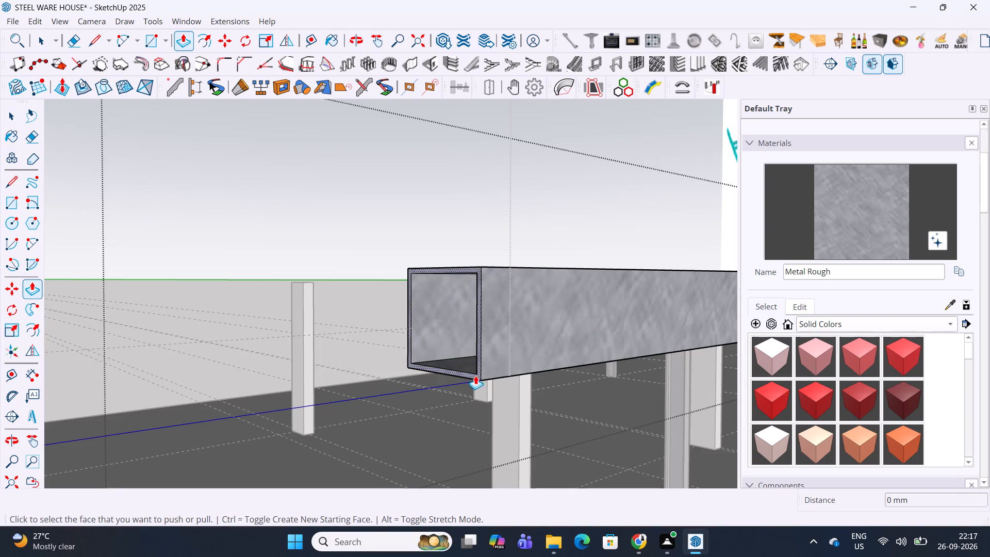
{"action": "left_click", "coordinate": [475, 375]}
{"action": "scroll", "coordinate": [405, 354], "scroll_direction": "down", "scroll_amount": 18}
{"action": "scroll", "coordinate": [405, 354], "scroll_direction": "down", "scroll_amount": 9}
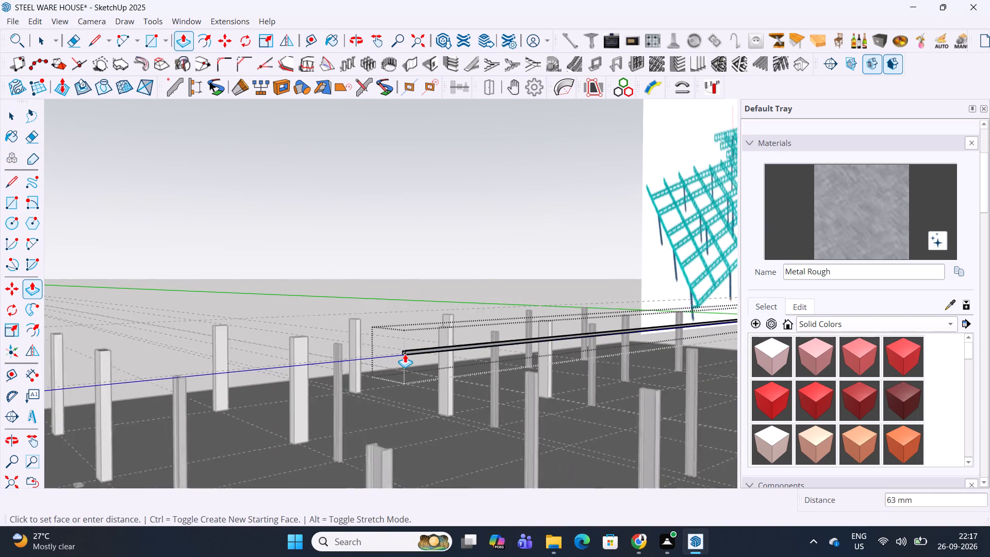
{"action": "scroll", "coordinate": [405, 354], "scroll_direction": "down", "scroll_amount": 2}
{"action": "middle_click_drag", "start_coordinate": [234, 390], "coordinate": [420, 316], "text": "shift"}
{"action": "middle_click_drag", "start_coordinate": [420, 316], "coordinate": [360, 376]}
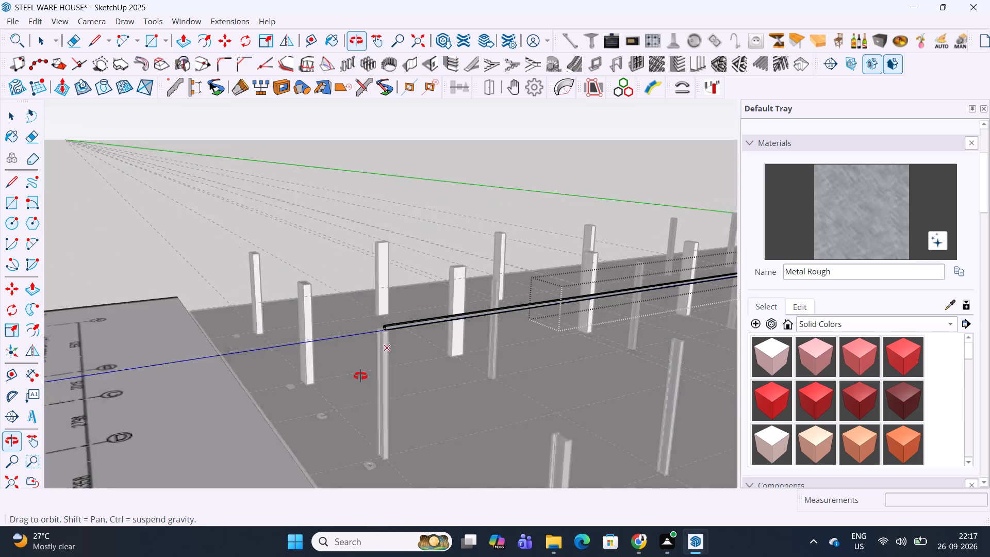
{"action": "middle_click_drag", "start_coordinate": [360, 376], "coordinate": [353, 420]}
{"action": "scroll", "coordinate": [360, 380], "scroll_direction": "up", "scroll_amount": 20}
{"action": "scroll", "coordinate": [360, 380], "scroll_direction": "up", "scroll_amount": 2}
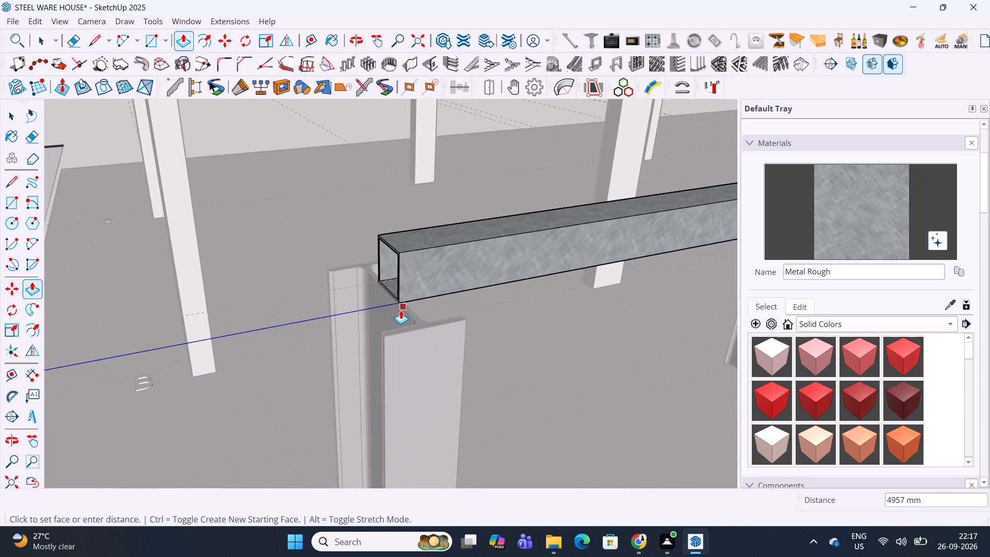
{"action": "scroll", "coordinate": [401, 310], "scroll_direction": "up", "scroll_amount": 10}
{"action": "left_click", "coordinate": [393, 297]}
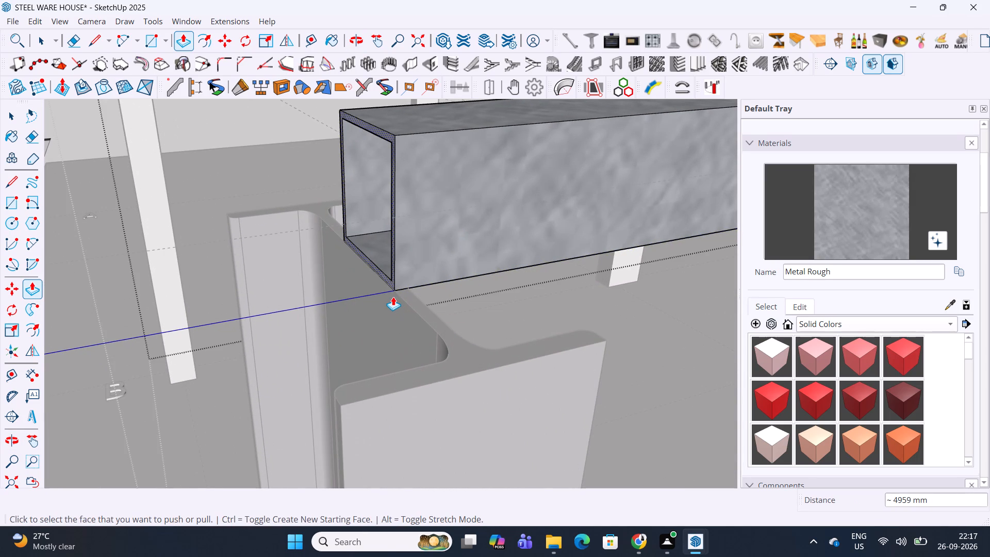
{"action": "scroll", "coordinate": [394, 297], "scroll_direction": "down", "scroll_amount": 14}
{"action": "scroll", "coordinate": [396, 303], "scroll_direction": "down", "scroll_amount": 7}
{"action": "middle_click_drag", "start_coordinate": [458, 277], "coordinate": [385, 385]}
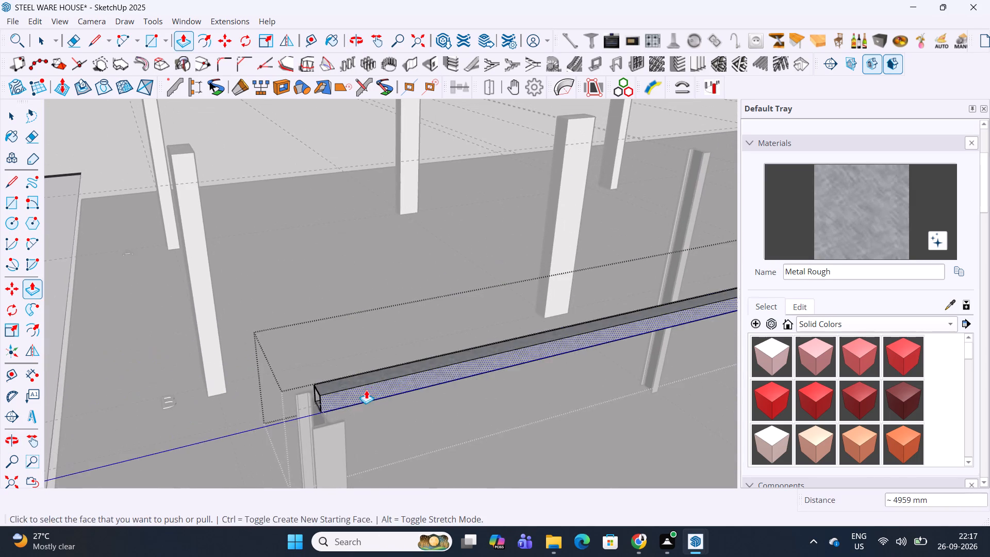
{"action": "middle_click_drag", "start_coordinate": [366, 390], "coordinate": [292, 292]}
{"action": "key", "text": "space"}
{"action": "key", "text": "Escape"}
Add a guide 300 mm above the guide running along the bottom chord's side face.
{"action": "scroll", "coordinate": [346, 386], "scroll_direction": "up", "scroll_amount": 8}
{"action": "middle_click_drag", "start_coordinate": [341, 396], "coordinate": [341, 375]}
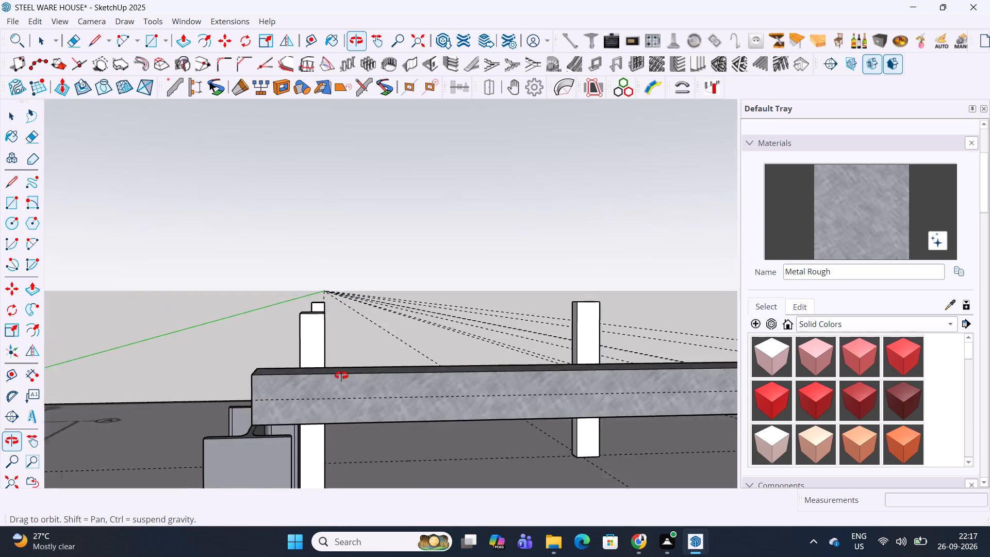
{"action": "middle_click_drag", "start_coordinate": [341, 375], "coordinate": [343, 366]}
{"action": "key", "text": "t"}
{"action": "left_click", "coordinate": [334, 399]}
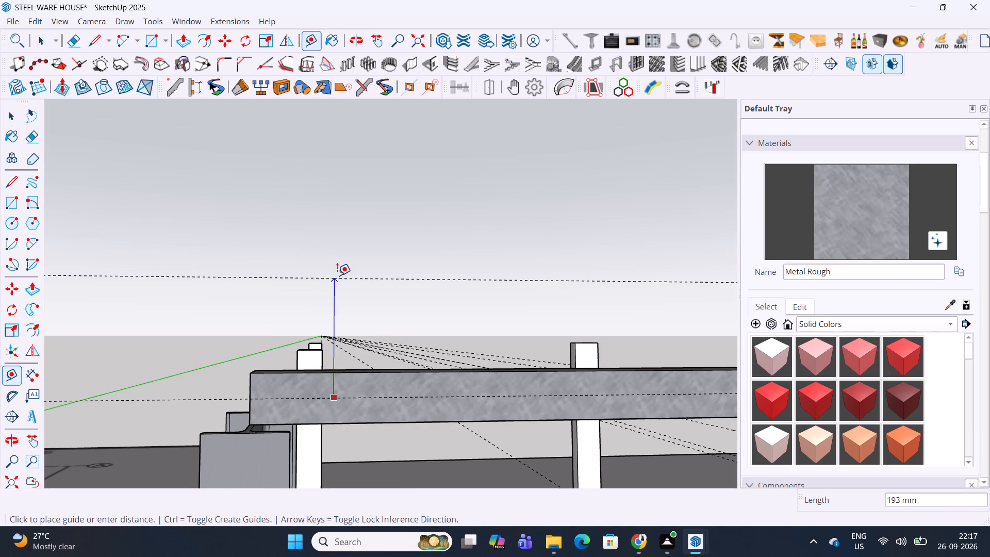
{"action": "type", "text": "300"}
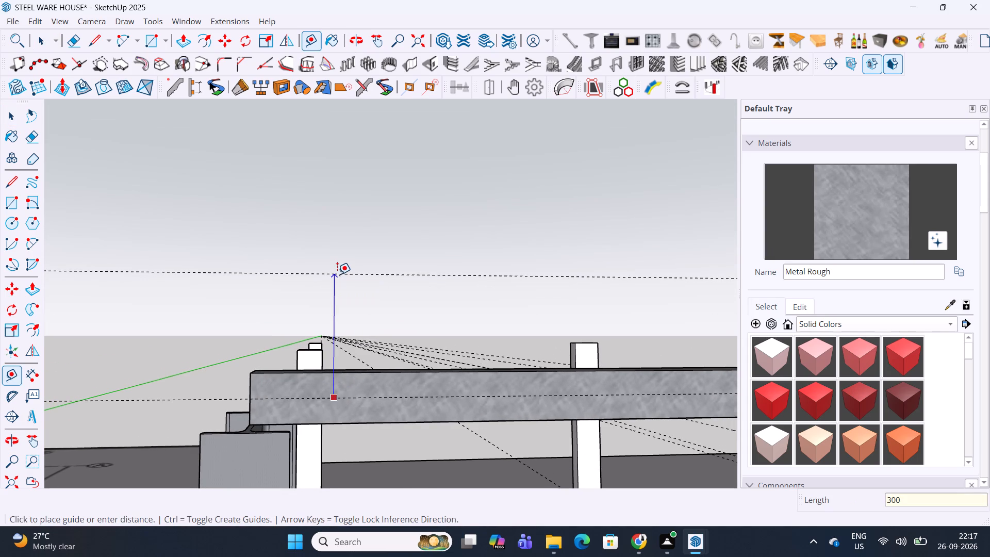
{"action": "key", "text": "Return"}
Add a vertical guide along the end edge of the bottom chord at its extended end.
{"action": "middle_click_drag", "start_coordinate": [274, 350], "coordinate": [307, 358]}
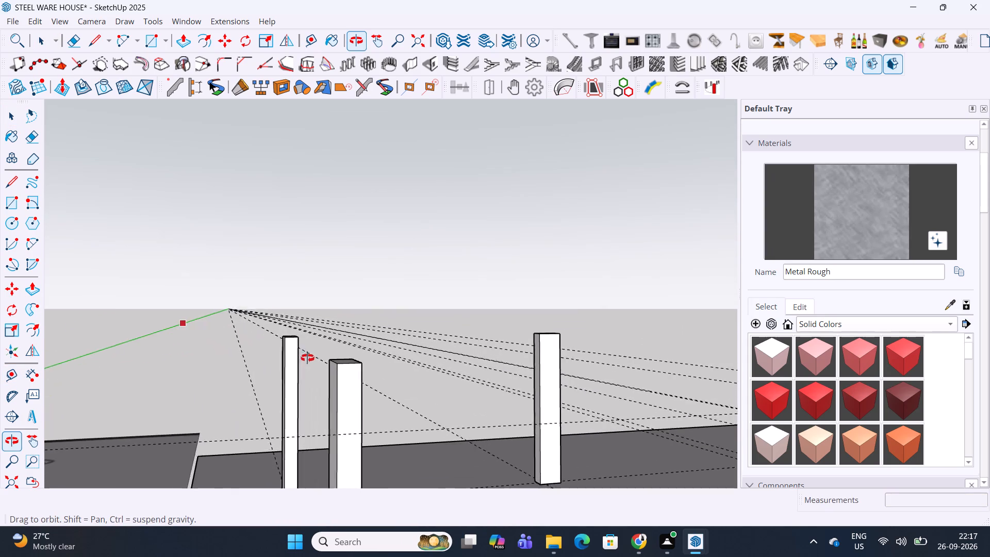
{"action": "middle_click_drag", "start_coordinate": [307, 358], "coordinate": [298, 343]}
{"action": "scroll", "coordinate": [700, 268], "scroll_direction": "up", "scroll_amount": 3}
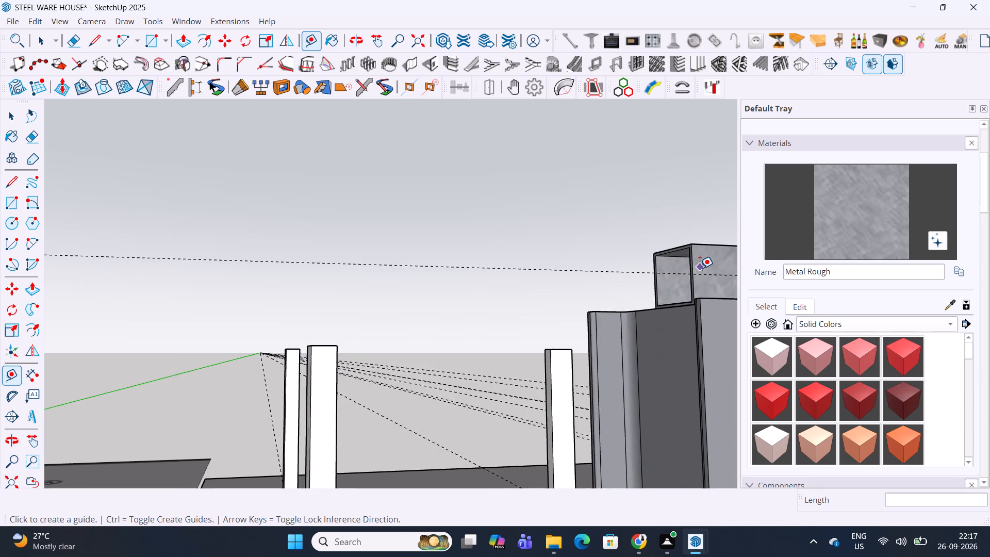
{"action": "scroll", "coordinate": [700, 268], "scroll_direction": "up", "scroll_amount": 6}
{"action": "double_click", "coordinate": [687, 294]}
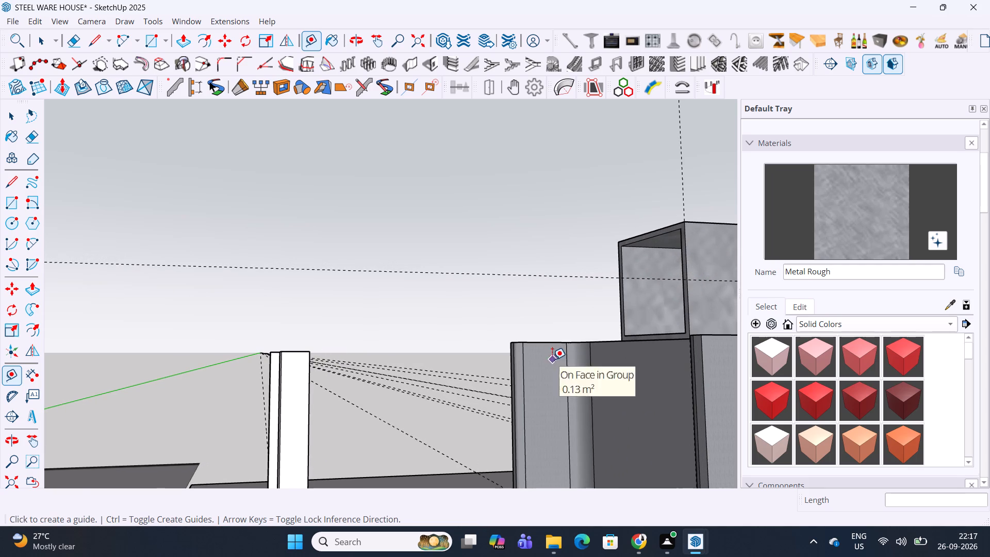
Add a matching vertical guide along the chord's end edge at the grid D and 9 column.
{"action": "scroll", "coordinate": [442, 398], "scroll_direction": "down", "scroll_amount": 6}
{"action": "middle_click_drag", "start_coordinate": [433, 371], "coordinate": [378, 353]}
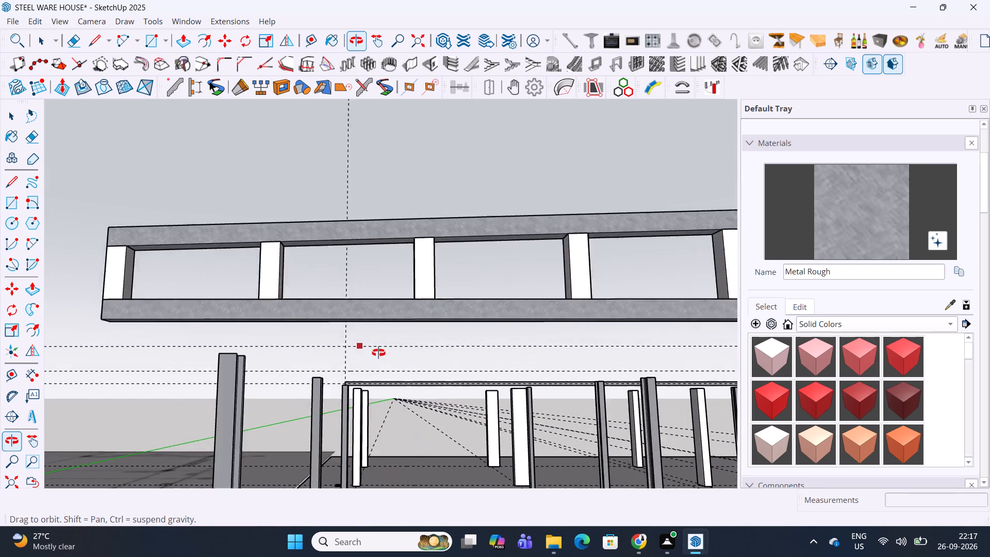
{"action": "middle_click_drag", "start_coordinate": [378, 353], "coordinate": [374, 349]}
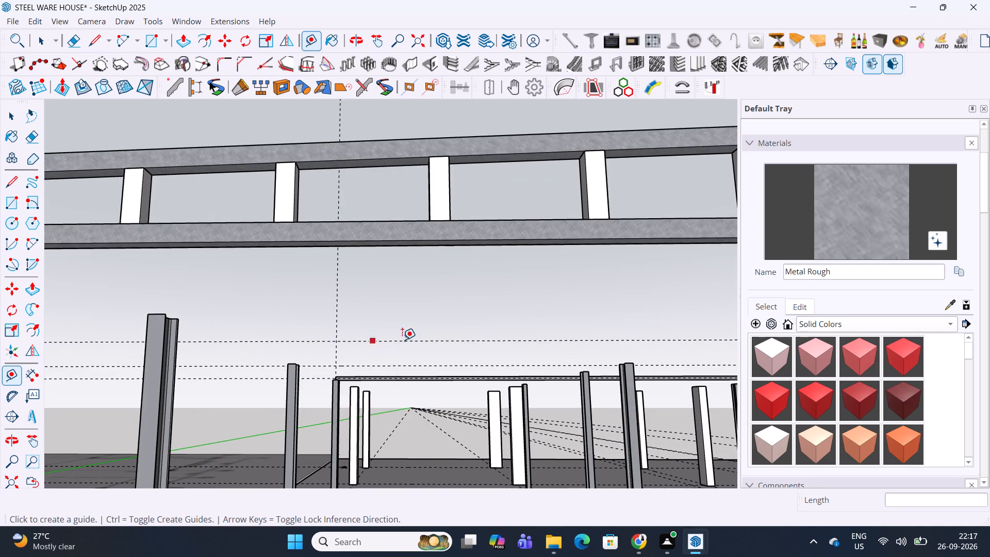
{"action": "middle_click_drag", "start_coordinate": [684, 340], "coordinate": [211, 292], "text": "shift"}
{"action": "middle_click_drag", "start_coordinate": [676, 327], "coordinate": [114, 316], "text": "shift"}
{"action": "middle_click_drag", "start_coordinate": [740, 315], "coordinate": [233, 312], "text": "shift"}
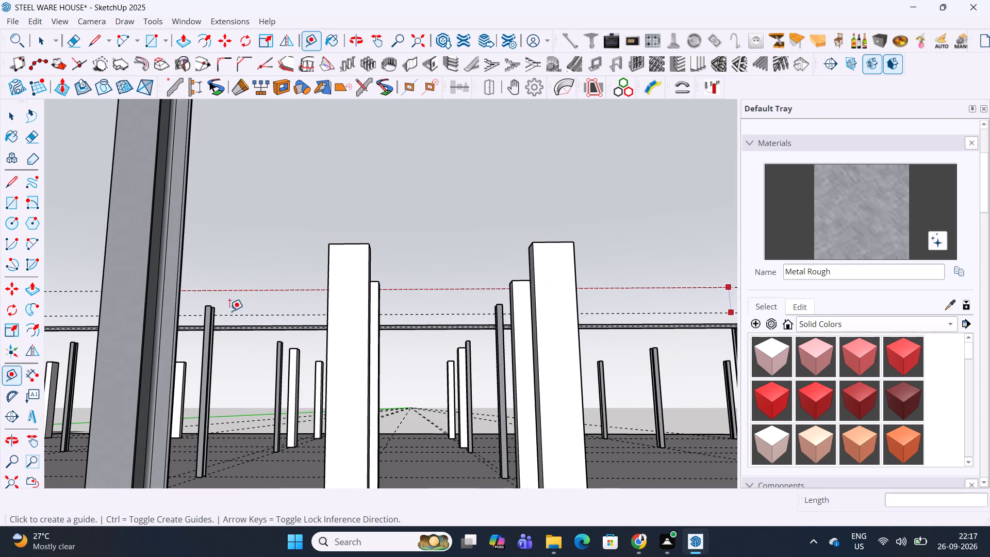
{"action": "middle_click_drag", "start_coordinate": [661, 324], "coordinate": [216, 325]}
{"action": "middle_click_drag", "start_coordinate": [547, 334], "coordinate": [529, 383]}
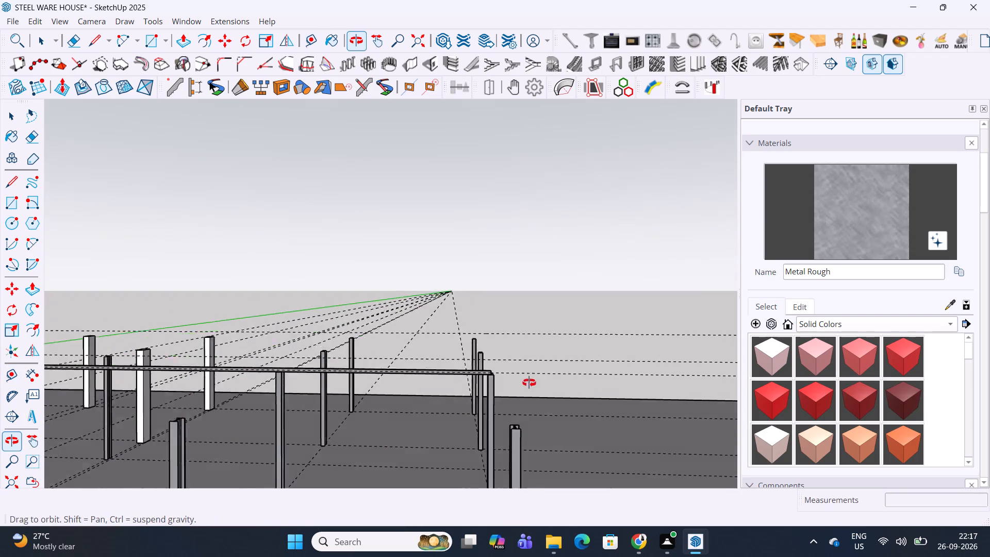
{"action": "middle_click_drag", "start_coordinate": [529, 383], "coordinate": [529, 394]}
{"action": "scroll", "coordinate": [480, 397], "scroll_direction": "up", "scroll_amount": 6}
{"action": "scroll", "coordinate": [500, 398], "scroll_direction": "up", "scroll_amount": 16}
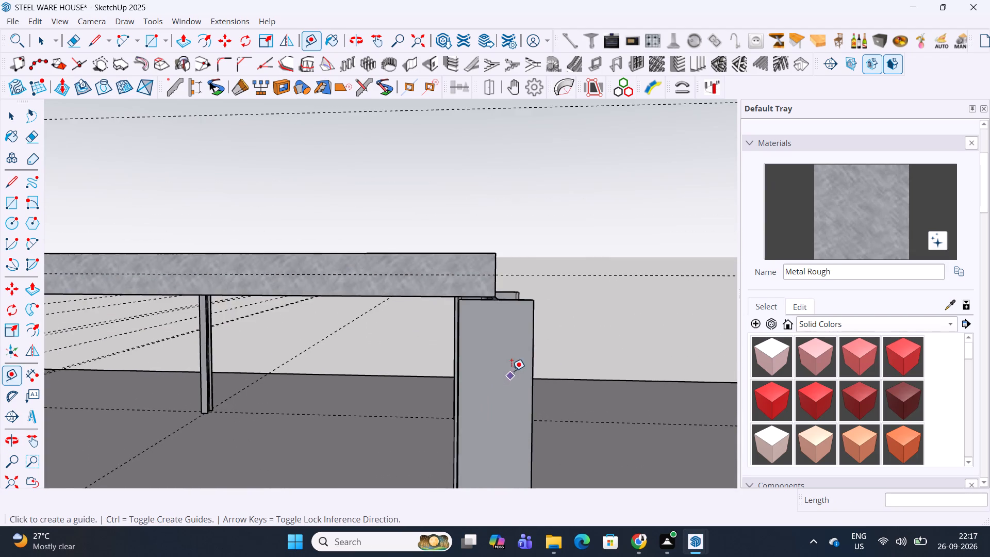
{"action": "middle_click_drag", "start_coordinate": [516, 364], "coordinate": [408, 439]}
{"action": "scroll", "coordinate": [485, 323], "scroll_direction": "up", "scroll_amount": 9}
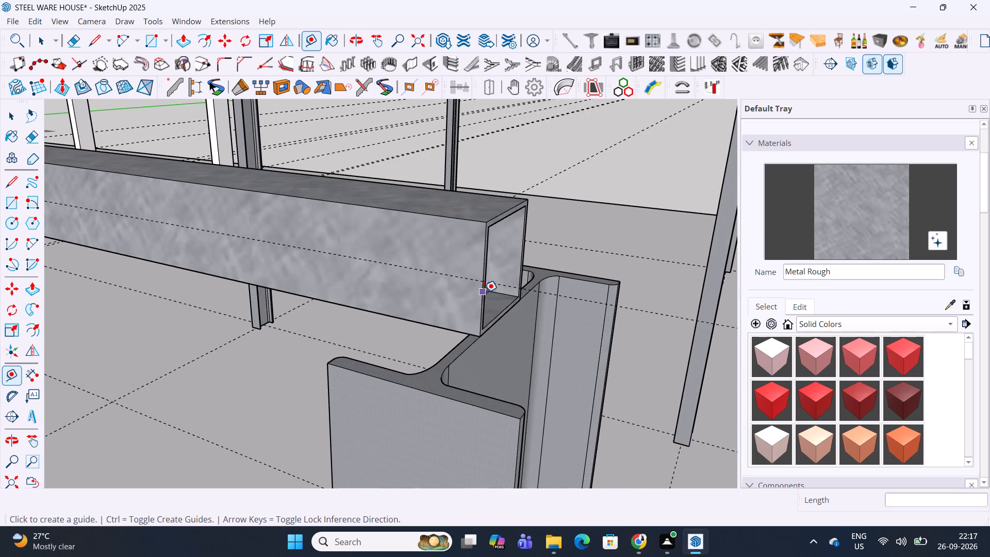
{"action": "double_click", "coordinate": [484, 292]}
Add a sloping guide from the 900 mm guide's intersection at the grid 9 end to the 300 mm guide's intersection at the extended end.
{"action": "scroll", "coordinate": [483, 298], "scroll_direction": "down", "scroll_amount": 13}
{"action": "scroll", "coordinate": [490, 347], "scroll_direction": "down", "scroll_amount": 3}
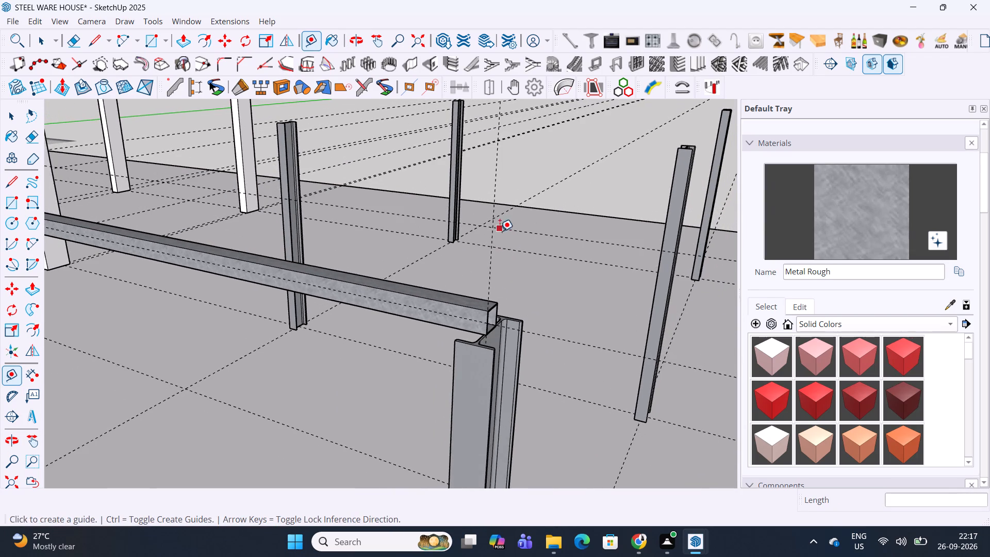
{"action": "middle_click_drag", "start_coordinate": [499, 251], "coordinate": [556, 232]}
{"action": "middle_click_drag", "start_coordinate": [626, 233], "coordinate": [398, 306]}
{"action": "middle_click_drag", "start_coordinate": [412, 364], "coordinate": [435, 338]}
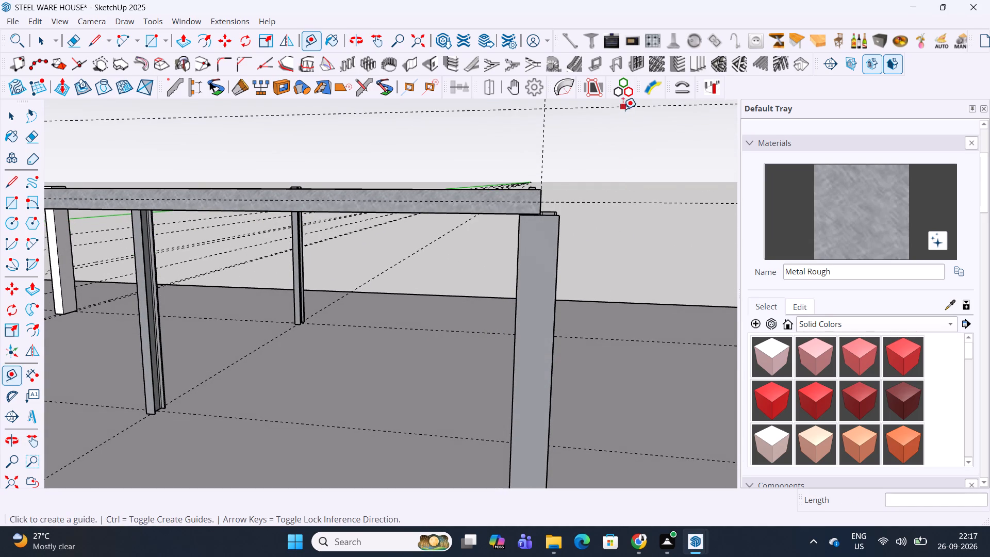
{"action": "left_click", "coordinate": [623, 109]}
{"action": "key", "text": "Escape"}
{"action": "middle_click_drag", "start_coordinate": [587, 165], "coordinate": [564, 233]}
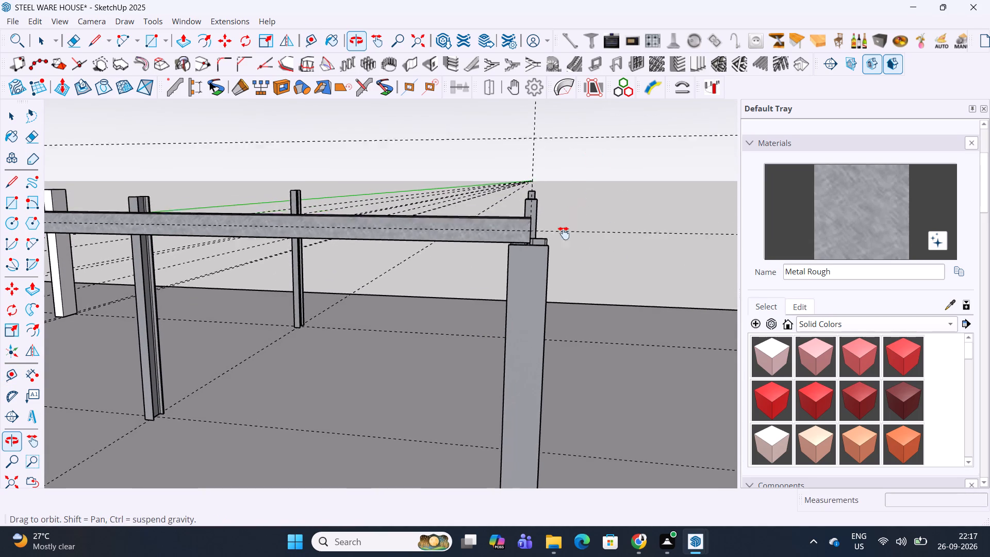
{"action": "middle_click_drag", "start_coordinate": [564, 233], "coordinate": [500, 481]}
{"action": "scroll", "coordinate": [511, 419], "scroll_direction": "down", "scroll_amount": 5}
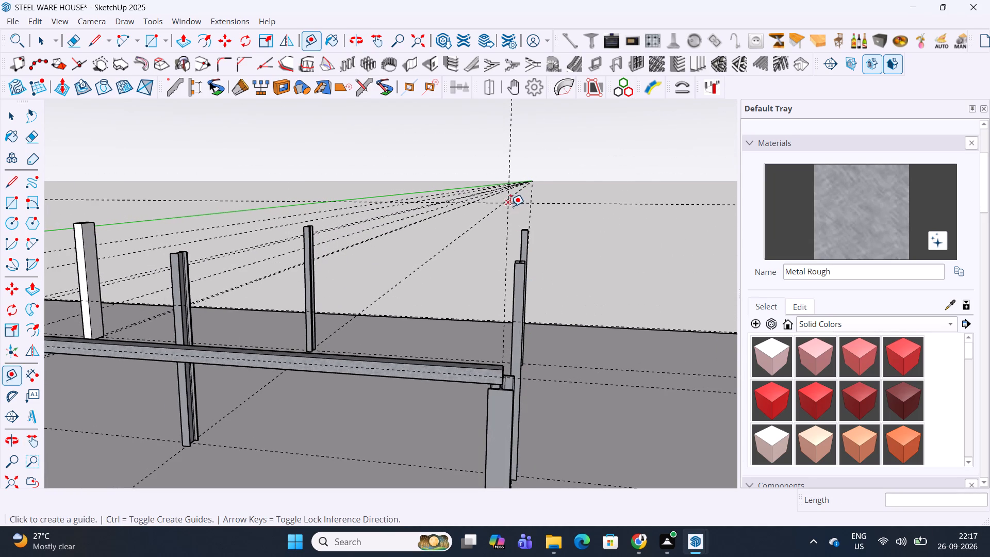
{"action": "left_click", "coordinate": [510, 206]}
{"action": "middle_click_drag", "start_coordinate": [303, 306], "coordinate": [978, 316]}
{"action": "middle_click_drag", "start_coordinate": [354, 318], "coordinate": [989, 361], "text": "shift"}
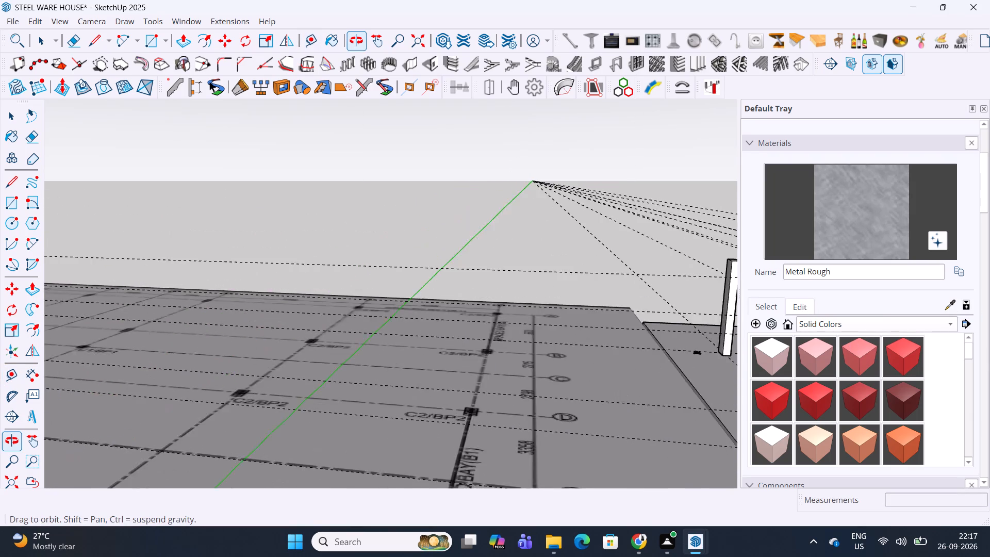
{"action": "middle_click_drag", "start_coordinate": [989, 361], "coordinate": [657, 332], "text": "shift"}
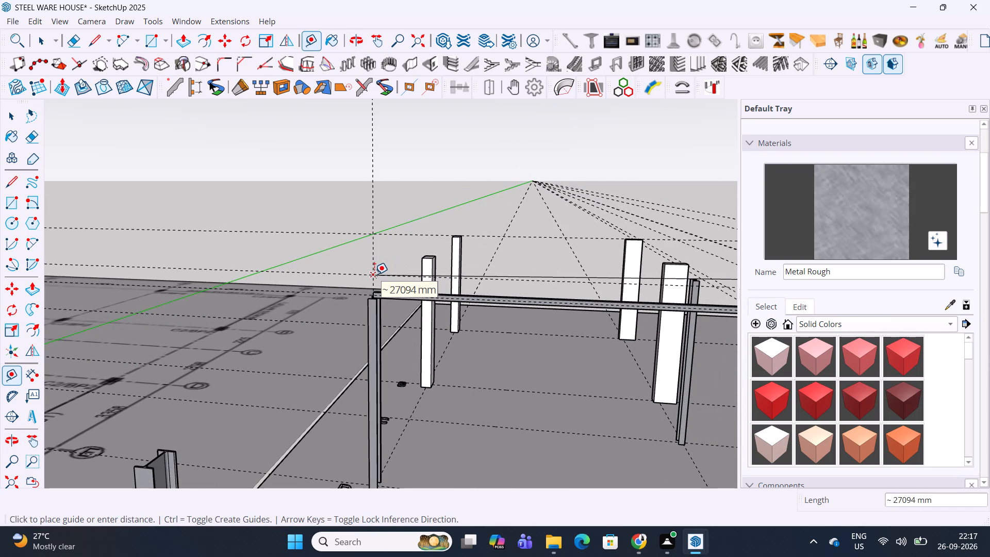
{"action": "left_click", "coordinate": [374, 274]}
Delete the three horizontal guides along the chord at 900 mm, 300 mm and on its side face, keeping the sloping guide.
{"action": "middle_click_drag", "start_coordinate": [407, 277], "coordinate": [371, 341], "text": "shift"}
{"action": "middle_click_drag", "start_coordinate": [371, 352], "coordinate": [379, 291]}
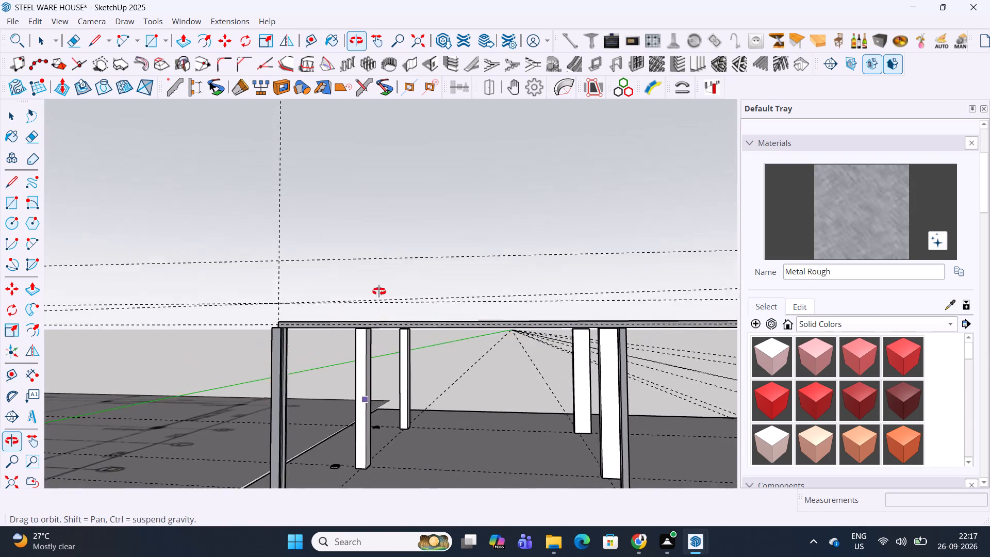
{"action": "middle_click_drag", "start_coordinate": [379, 291], "coordinate": [398, 288]}
{"action": "key", "text": "space"}
{"action": "left_click_drag", "start_coordinate": [302, 234], "coordinate": [291, 266]}
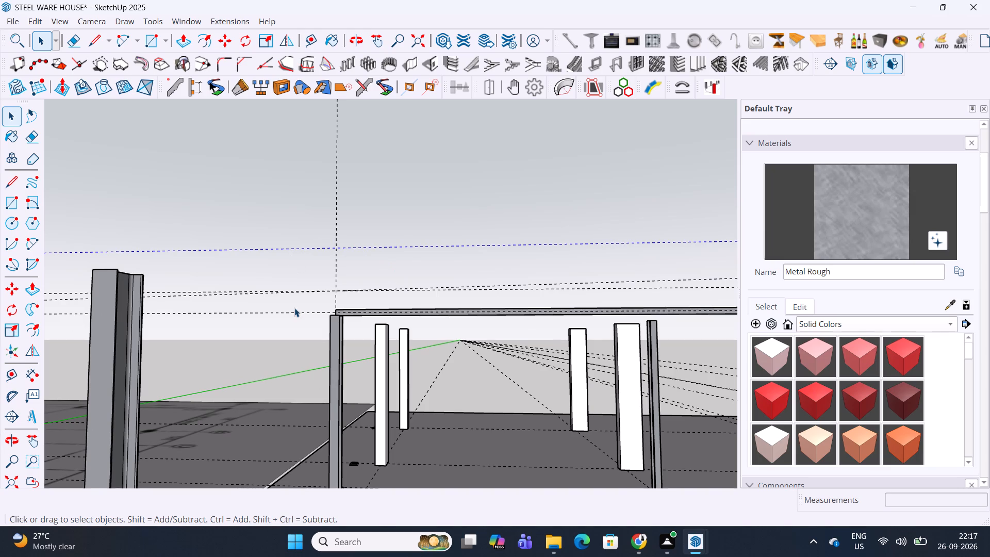
{"action": "key", "text": "Delete"}
{"action": "left_click_drag", "start_coordinate": [296, 304], "coordinate": [287, 328]}
{"action": "key", "text": "Delete"}
{"action": "left_click_drag", "start_coordinate": [233, 285], "coordinate": [226, 290]}
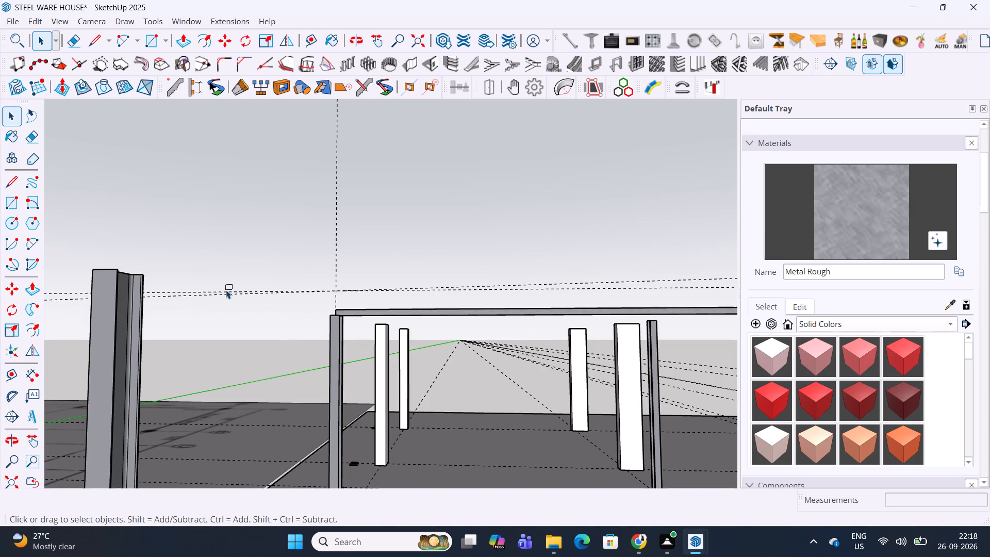
{"action": "left_click_drag", "start_coordinate": [226, 290], "coordinate": [220, 293]}
{"action": "key", "text": "Delete"}
Add two guides parallel to the sloping guide, one 40 mm above it and one 40 mm below it.
{"action": "middle_click", "coordinate": [350, 299]}
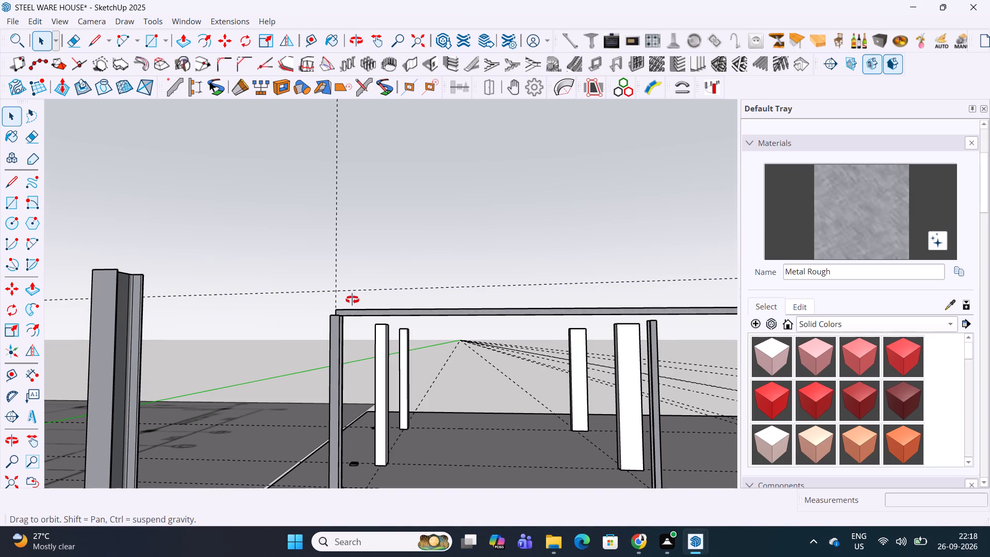
{"action": "scroll", "coordinate": [355, 294], "scroll_direction": "up", "scroll_amount": 5}
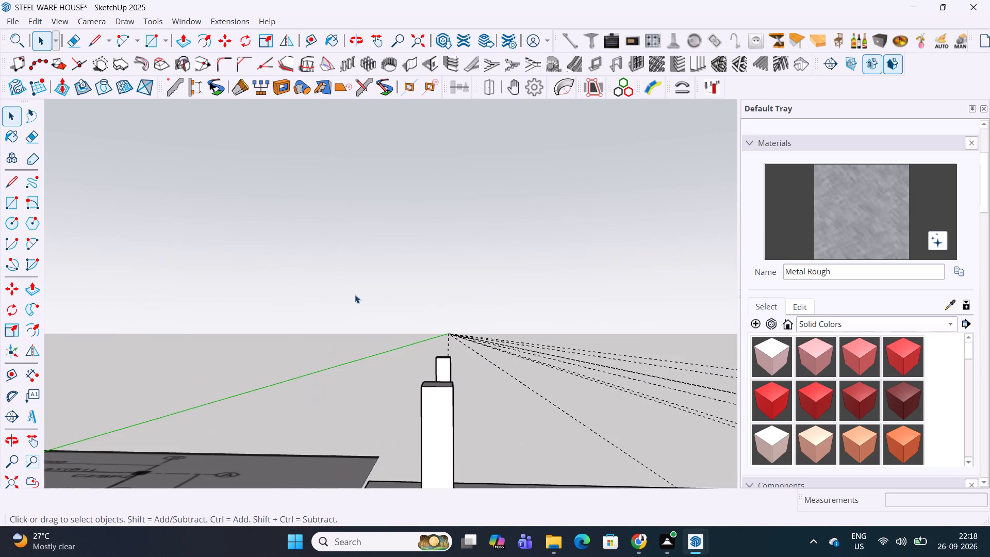
{"action": "scroll", "coordinate": [354, 316], "scroll_direction": "down", "scroll_amount": 1}
{"action": "scroll", "coordinate": [356, 477], "scroll_direction": "up", "scroll_amount": 2}
{"action": "middle_click_drag", "start_coordinate": [356, 477], "coordinate": [356, 466]}
{"action": "key", "text": "t"}
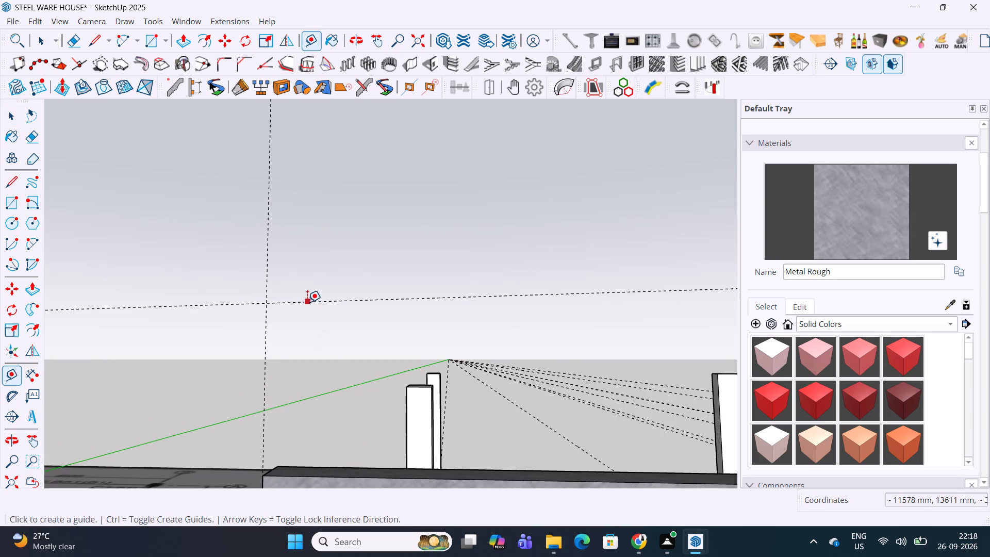
{"action": "left_click", "coordinate": [307, 301]}
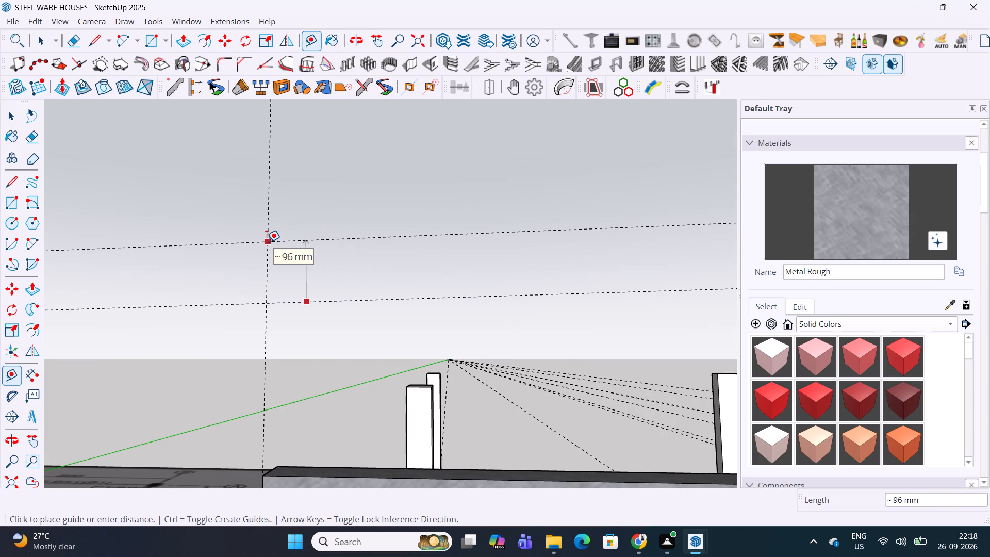
{"action": "type", "text": "40"}
{"action": "key", "text": "Return"}
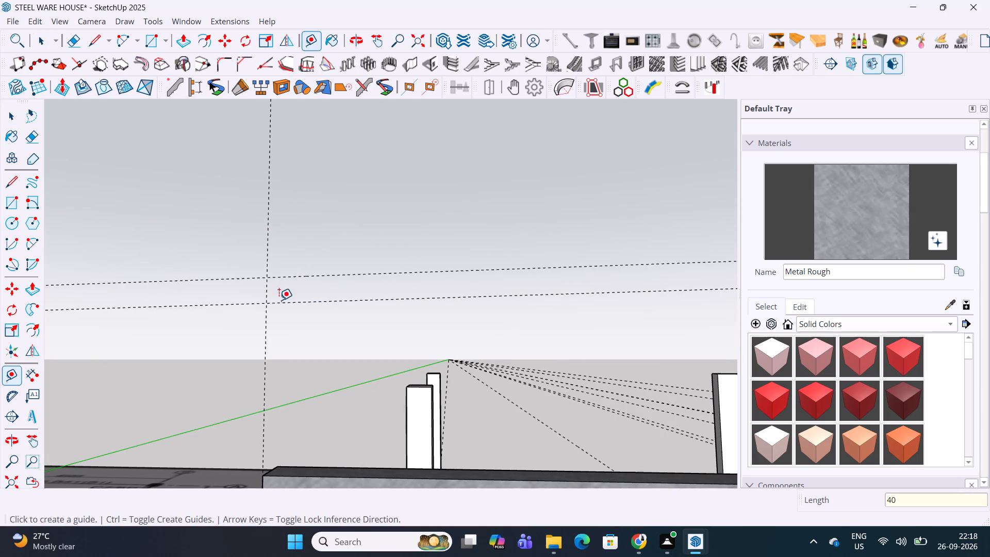
{"action": "left_click", "coordinate": [277, 301]}
{"action": "type", "text": "40"}
{"action": "key", "text": "Return"}
Draw the top chord's end edge between the outer guides at the extended end and its top edge along the upper guide to grid 9.
{"action": "middle_click", "coordinate": [269, 327]}
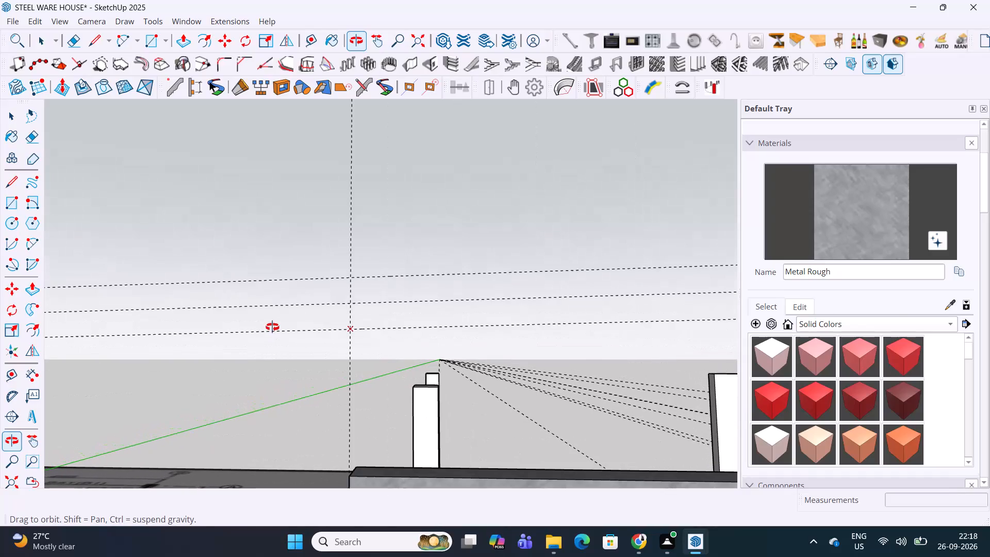
{"action": "key", "text": "l"}
{"action": "left_click", "coordinate": [350, 330]}
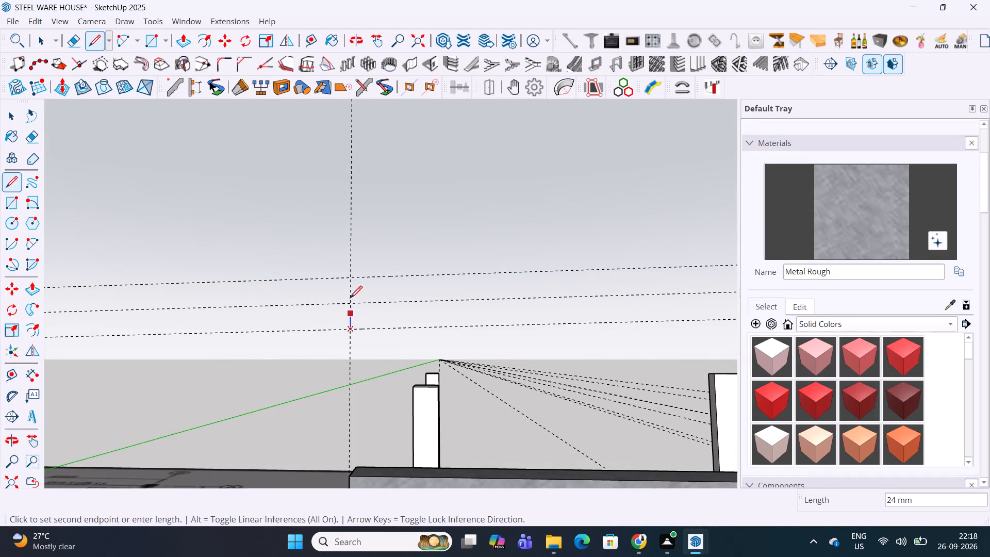
{"action": "left_click", "coordinate": [350, 280]}
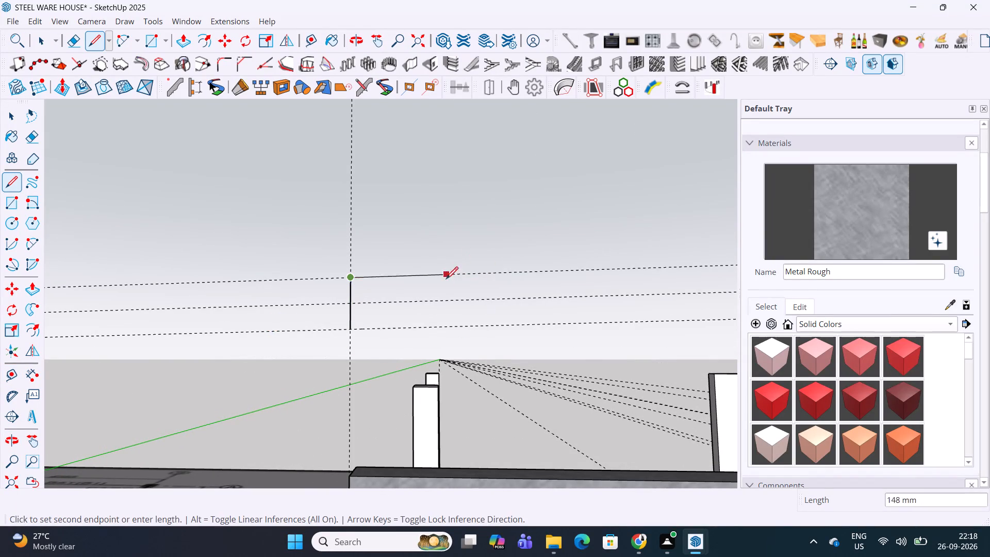
{"action": "scroll", "coordinate": [428, 318], "scroll_direction": "down", "scroll_amount": 5}
{"action": "middle_click_drag", "start_coordinate": [491, 270], "coordinate": [505, 380]}
{"action": "middle_click_drag", "start_coordinate": [631, 378], "coordinate": [124, 265], "text": "shift"}
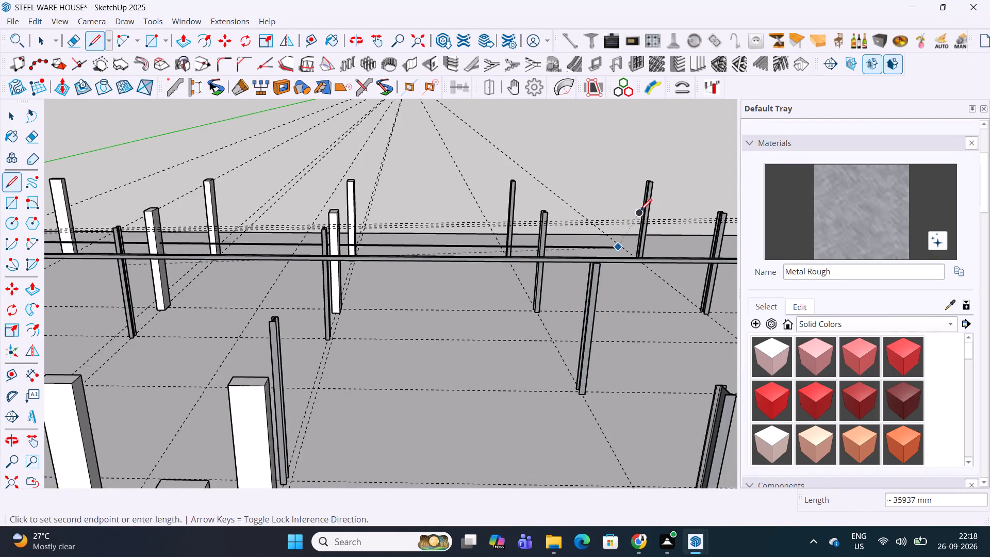
{"action": "middle_click_drag", "start_coordinate": [640, 212], "coordinate": [199, 273], "text": "shift"}
{"action": "middle_click_drag", "start_coordinate": [355, 325], "coordinate": [576, 351], "text": "shift"}
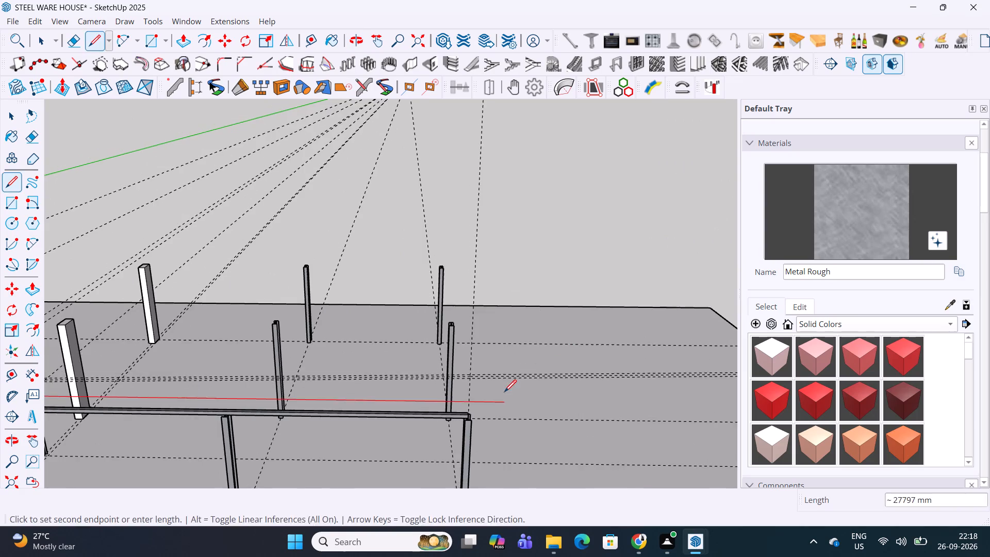
{"action": "middle_click_drag", "start_coordinate": [504, 393], "coordinate": [482, 299]}
{"action": "scroll", "coordinate": [440, 302], "scroll_direction": "up", "scroll_amount": 5}
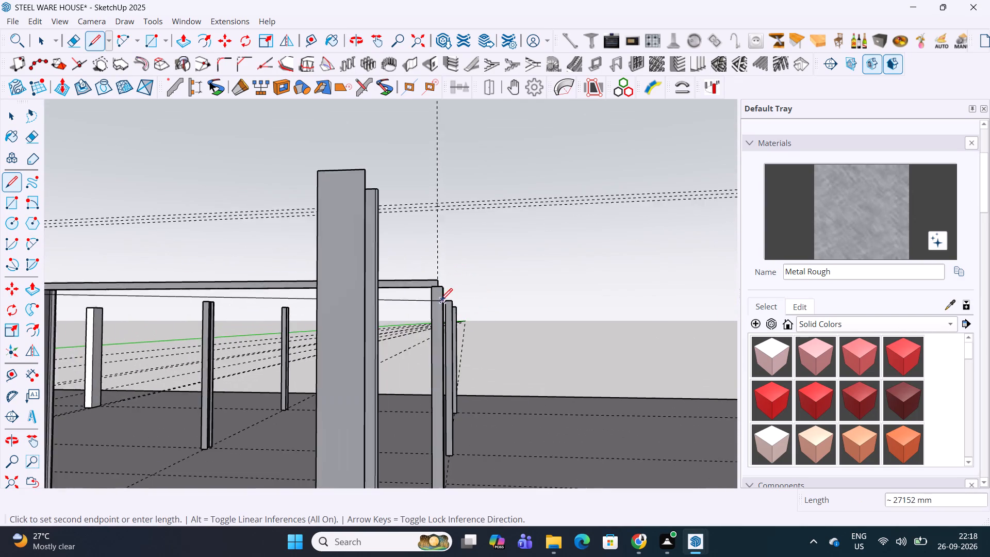
{"action": "scroll", "coordinate": [440, 302], "scroll_direction": "up", "scroll_amount": 5}
{"action": "left_click", "coordinate": [436, 139]}
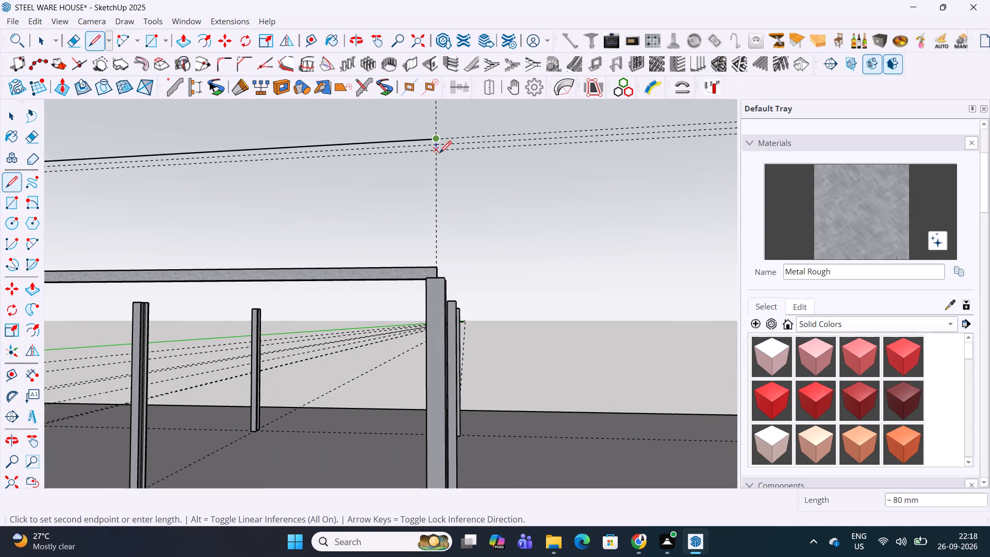
Close the top chord face with the grid 9 end edge and a bottom edge along the lower guide to the starting point.
{"action": "left_click", "coordinate": [437, 153]}
{"action": "middle_click_drag", "start_coordinate": [415, 282], "coordinate": [989, 327]}
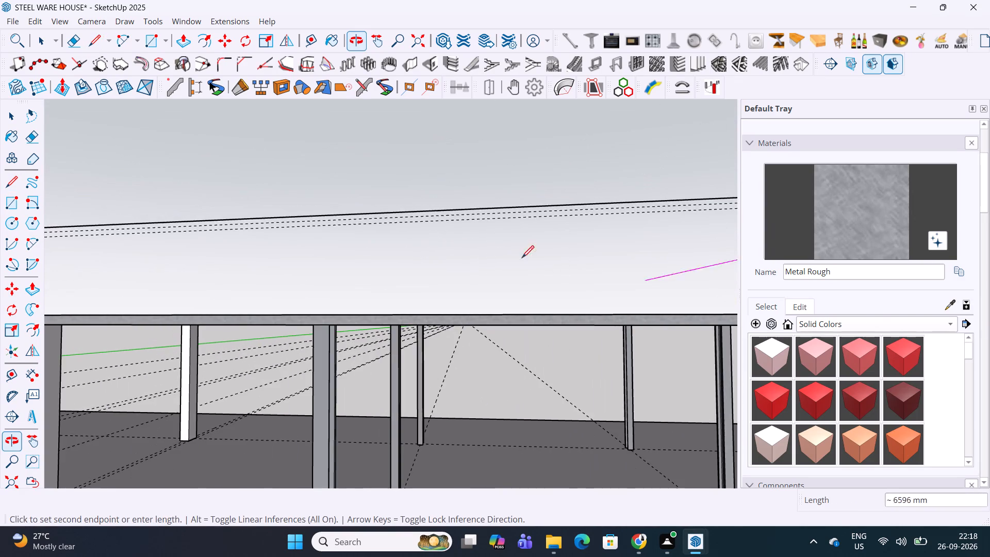
{"action": "scroll", "coordinate": [454, 261], "scroll_direction": "down", "scroll_amount": 5}
{"action": "middle_click_drag", "start_coordinate": [240, 268], "coordinate": [988, 271]}
{"action": "middle_click_drag", "start_coordinate": [159, 263], "coordinate": [639, 263], "text": "shift"}
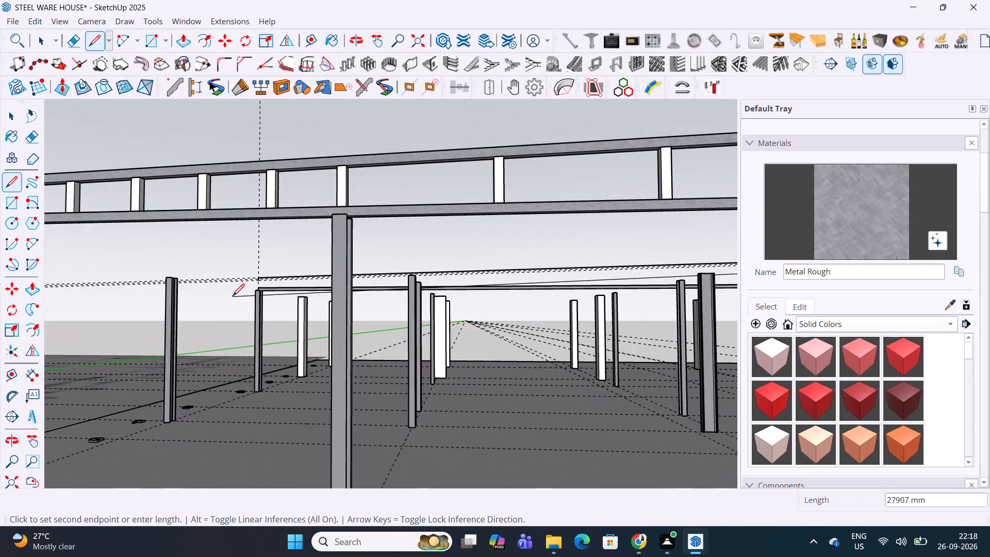
{"action": "middle_click_drag", "start_coordinate": [235, 298], "coordinate": [294, 302], "text": "shift"}
{"action": "scroll", "coordinate": [315, 291], "scroll_direction": "up", "scroll_amount": 11}
{"action": "scroll", "coordinate": [300, 282], "scroll_direction": "down", "scroll_amount": 2}
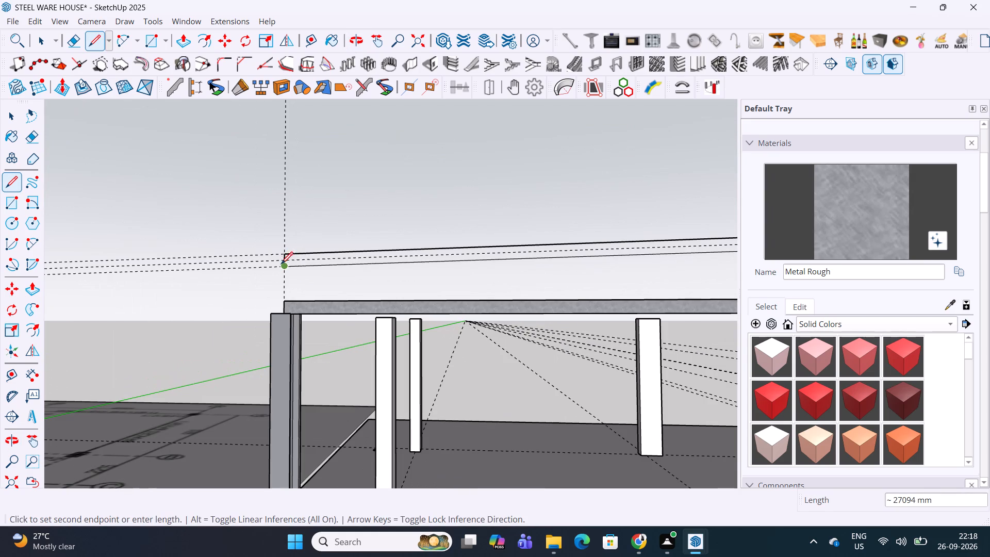
{"action": "left_click", "coordinate": [284, 267]}
Push/Pull the sloping top chord face by 80 mm.
{"action": "middle_click_drag", "start_coordinate": [301, 268], "coordinate": [567, 340]}
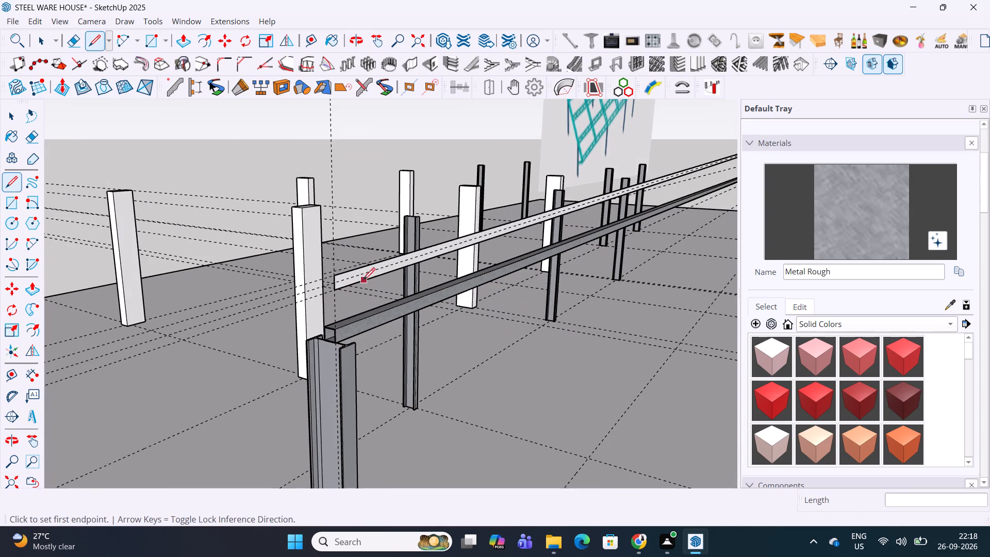
{"action": "scroll", "coordinate": [352, 279], "scroll_direction": "up", "scroll_amount": 11}
{"action": "key", "text": "p"}
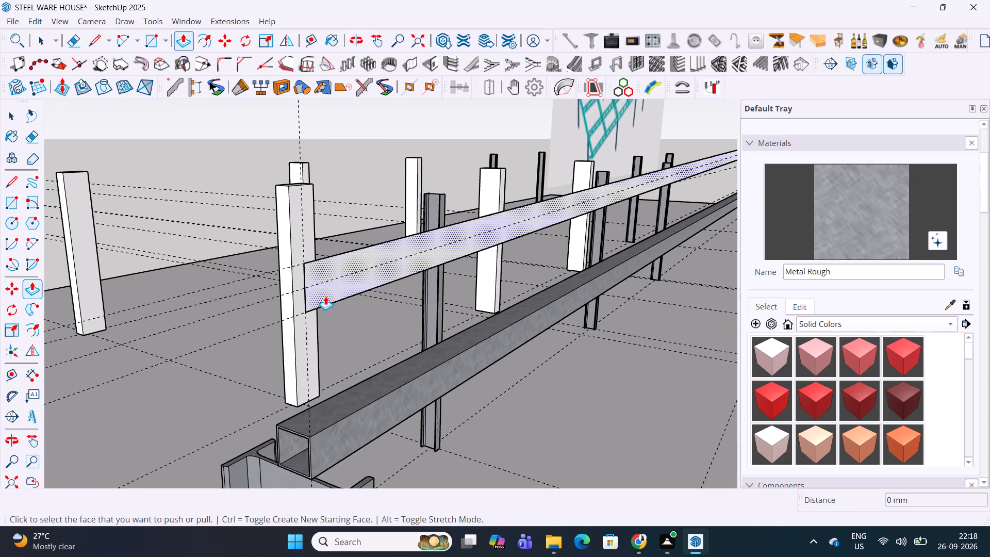
{"action": "left_click", "coordinate": [325, 296]}
{"action": "type", "text": "80"}
{"action": "key", "text": "Return"}
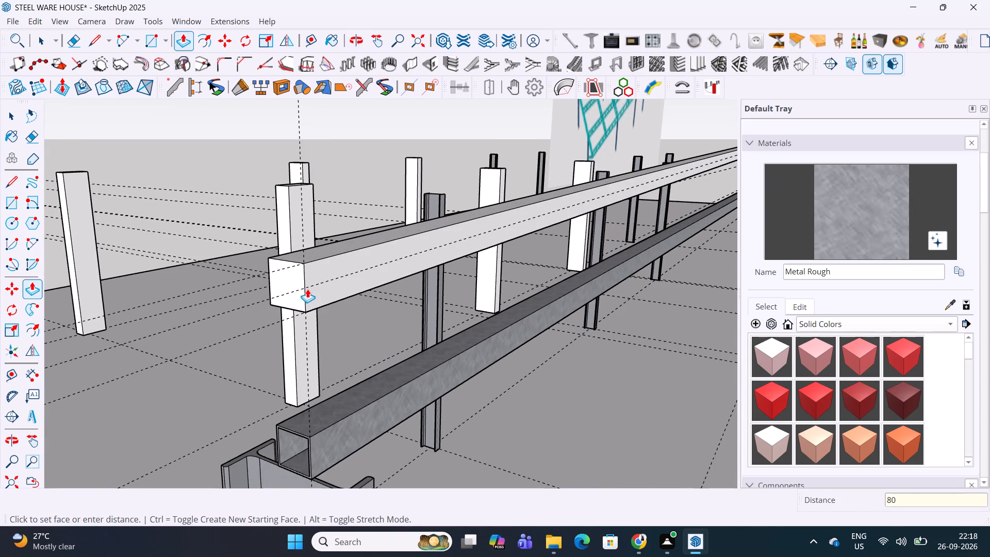
Make the whole extruded sloping top chord a group.
{"action": "key", "text": "space"}
{"action": "triple_click", "coordinate": [311, 291]}
{"action": "left_click", "coordinate": [311, 291]}
{"action": "right_click", "coordinate": [311, 291]}
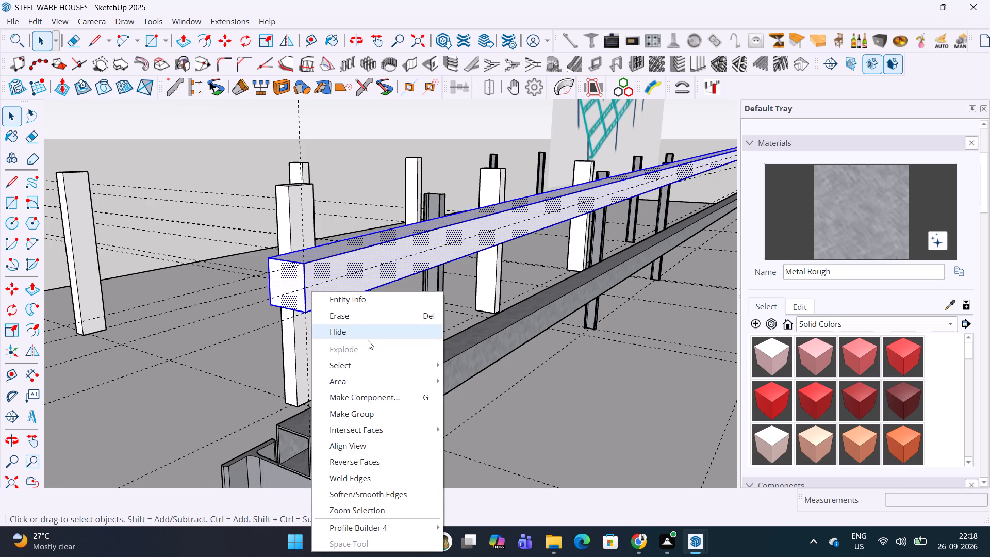
{"action": "left_click", "coordinate": [356, 410]}
{"action": "left_click", "coordinate": [352, 146]}
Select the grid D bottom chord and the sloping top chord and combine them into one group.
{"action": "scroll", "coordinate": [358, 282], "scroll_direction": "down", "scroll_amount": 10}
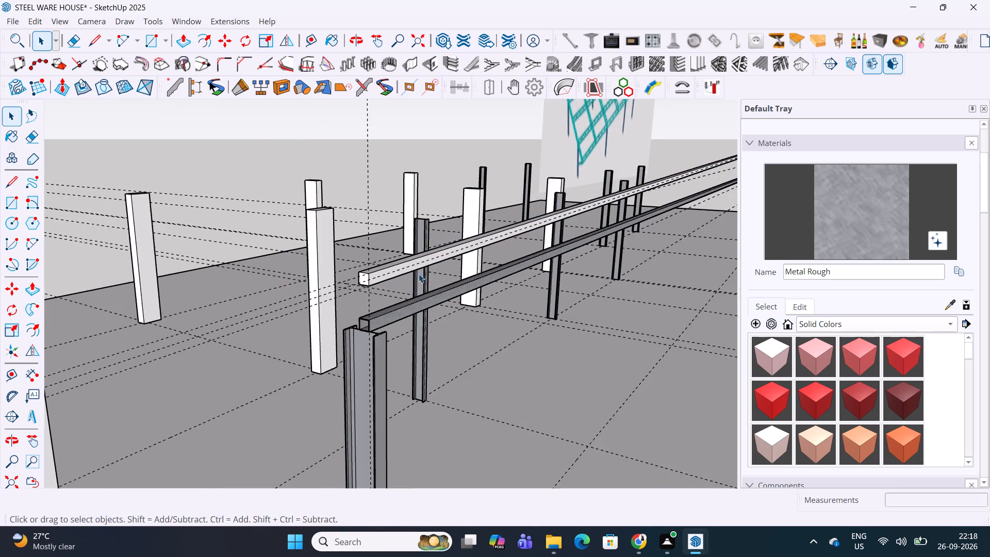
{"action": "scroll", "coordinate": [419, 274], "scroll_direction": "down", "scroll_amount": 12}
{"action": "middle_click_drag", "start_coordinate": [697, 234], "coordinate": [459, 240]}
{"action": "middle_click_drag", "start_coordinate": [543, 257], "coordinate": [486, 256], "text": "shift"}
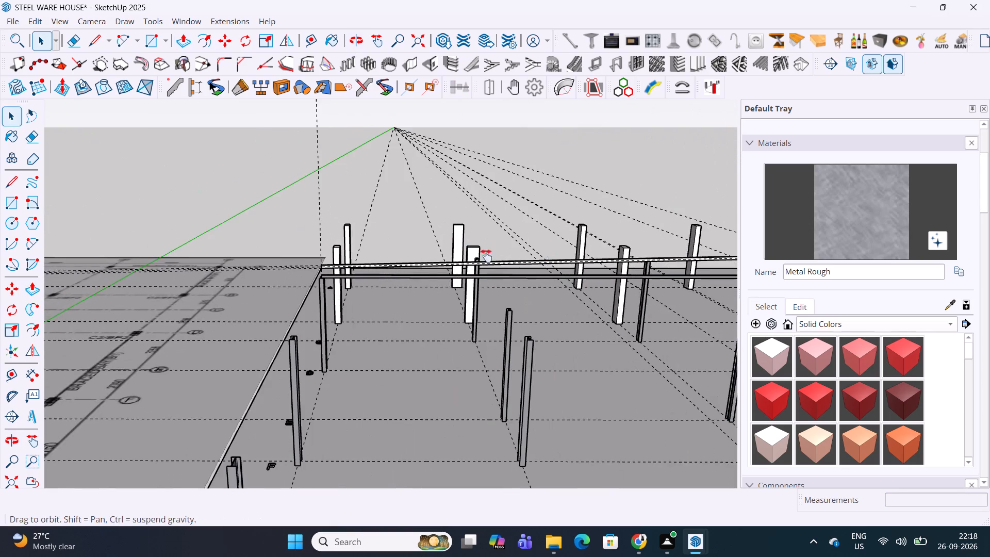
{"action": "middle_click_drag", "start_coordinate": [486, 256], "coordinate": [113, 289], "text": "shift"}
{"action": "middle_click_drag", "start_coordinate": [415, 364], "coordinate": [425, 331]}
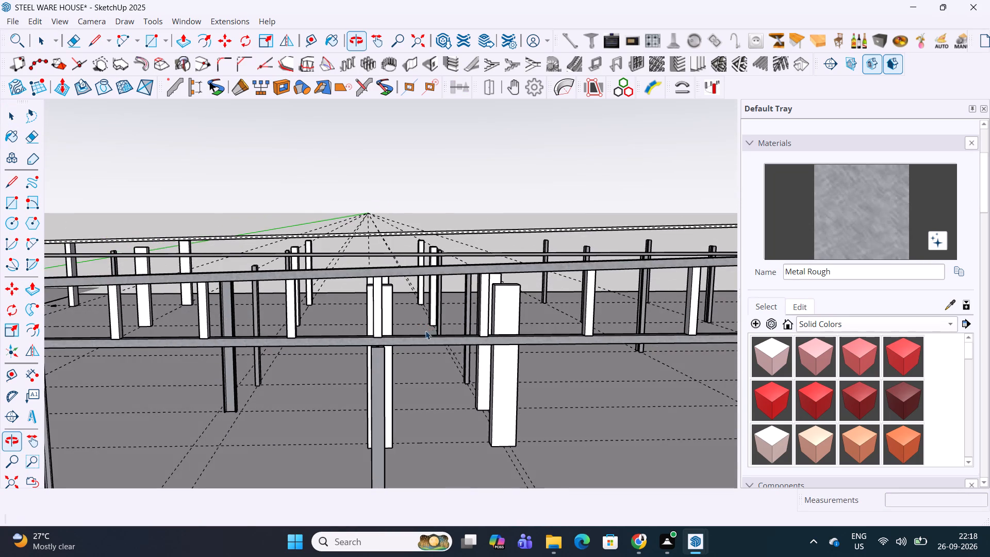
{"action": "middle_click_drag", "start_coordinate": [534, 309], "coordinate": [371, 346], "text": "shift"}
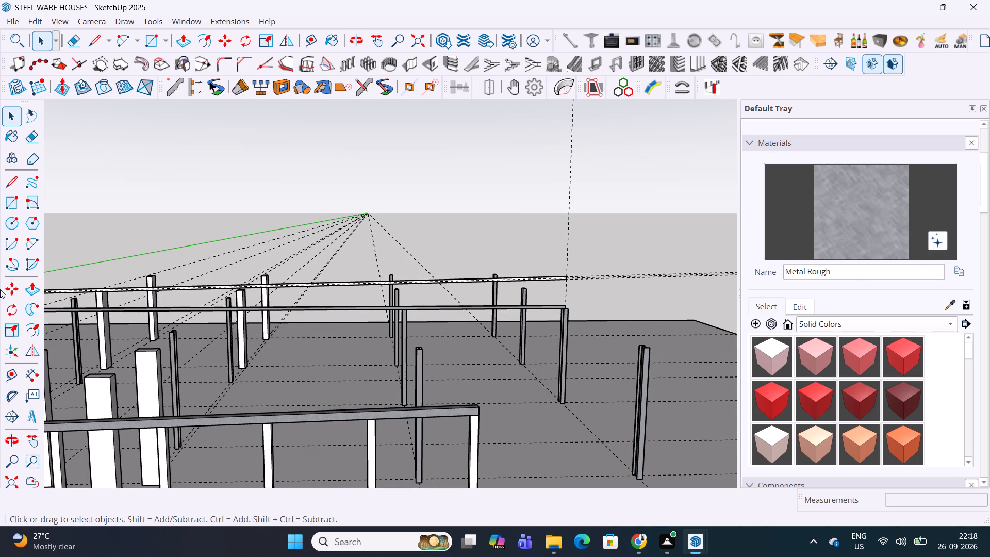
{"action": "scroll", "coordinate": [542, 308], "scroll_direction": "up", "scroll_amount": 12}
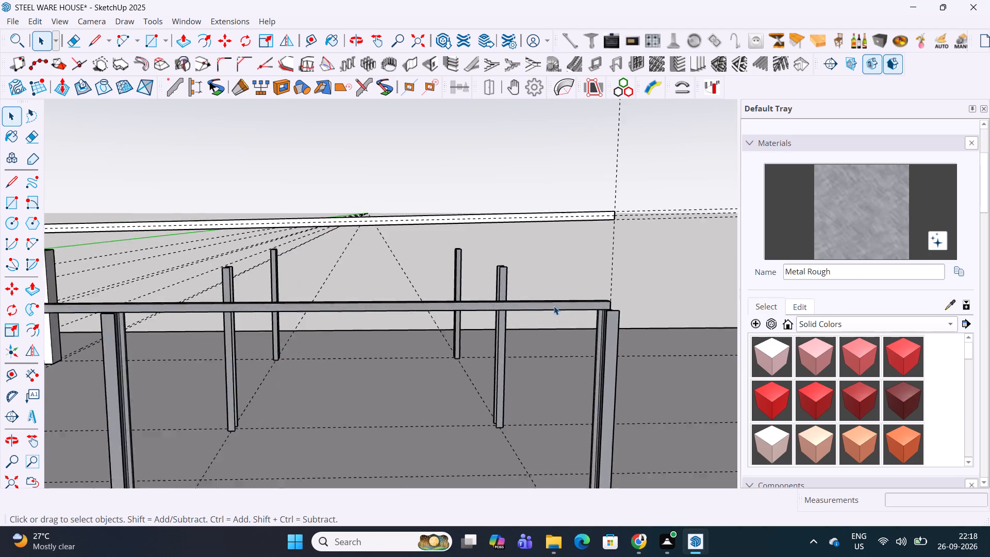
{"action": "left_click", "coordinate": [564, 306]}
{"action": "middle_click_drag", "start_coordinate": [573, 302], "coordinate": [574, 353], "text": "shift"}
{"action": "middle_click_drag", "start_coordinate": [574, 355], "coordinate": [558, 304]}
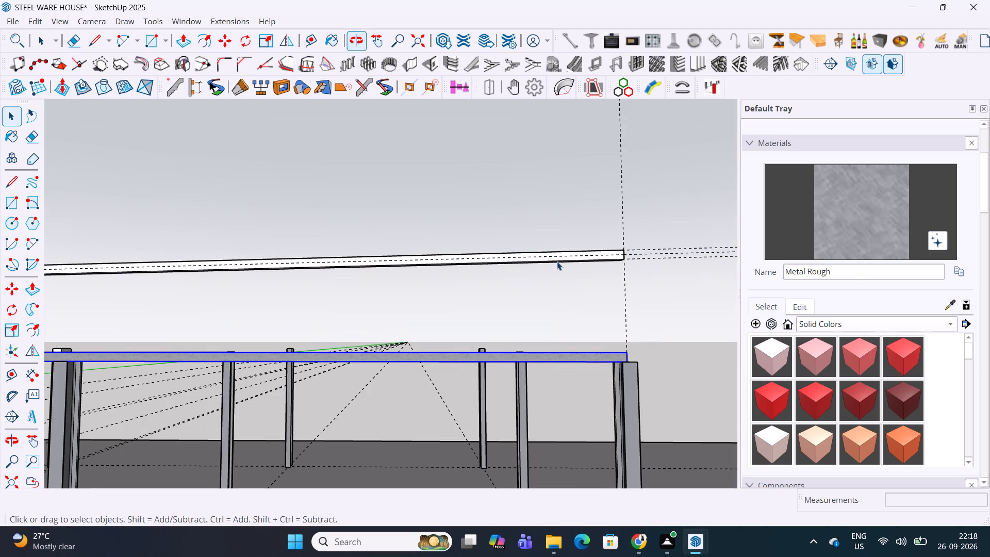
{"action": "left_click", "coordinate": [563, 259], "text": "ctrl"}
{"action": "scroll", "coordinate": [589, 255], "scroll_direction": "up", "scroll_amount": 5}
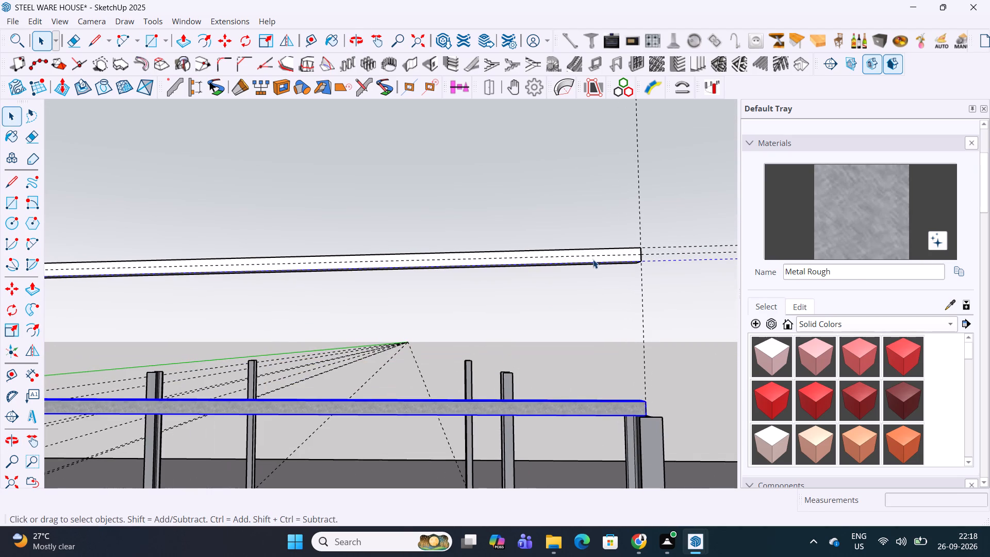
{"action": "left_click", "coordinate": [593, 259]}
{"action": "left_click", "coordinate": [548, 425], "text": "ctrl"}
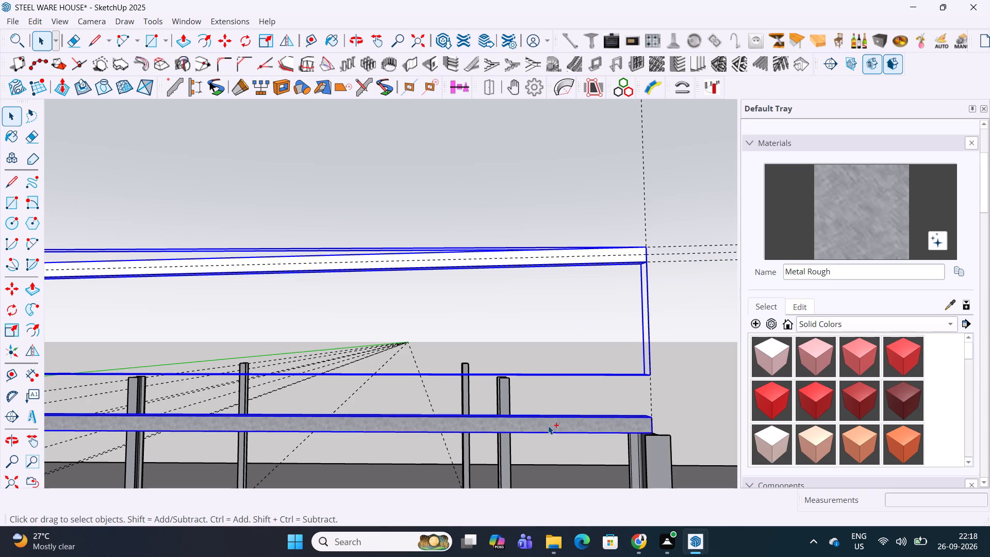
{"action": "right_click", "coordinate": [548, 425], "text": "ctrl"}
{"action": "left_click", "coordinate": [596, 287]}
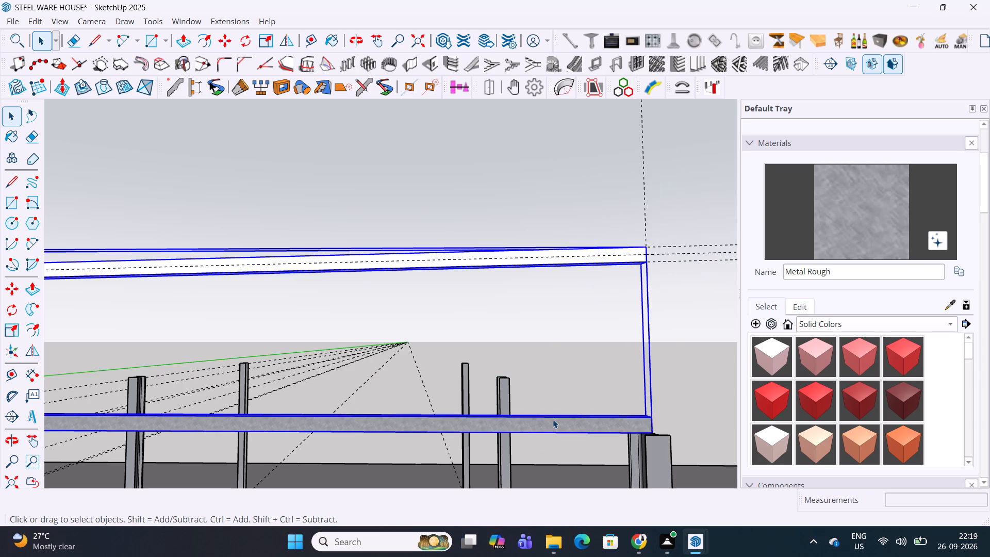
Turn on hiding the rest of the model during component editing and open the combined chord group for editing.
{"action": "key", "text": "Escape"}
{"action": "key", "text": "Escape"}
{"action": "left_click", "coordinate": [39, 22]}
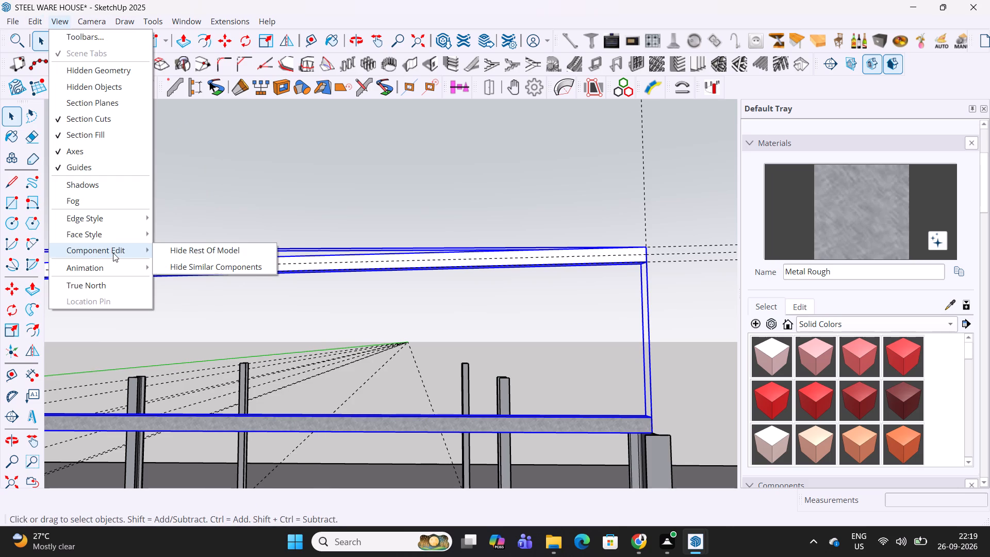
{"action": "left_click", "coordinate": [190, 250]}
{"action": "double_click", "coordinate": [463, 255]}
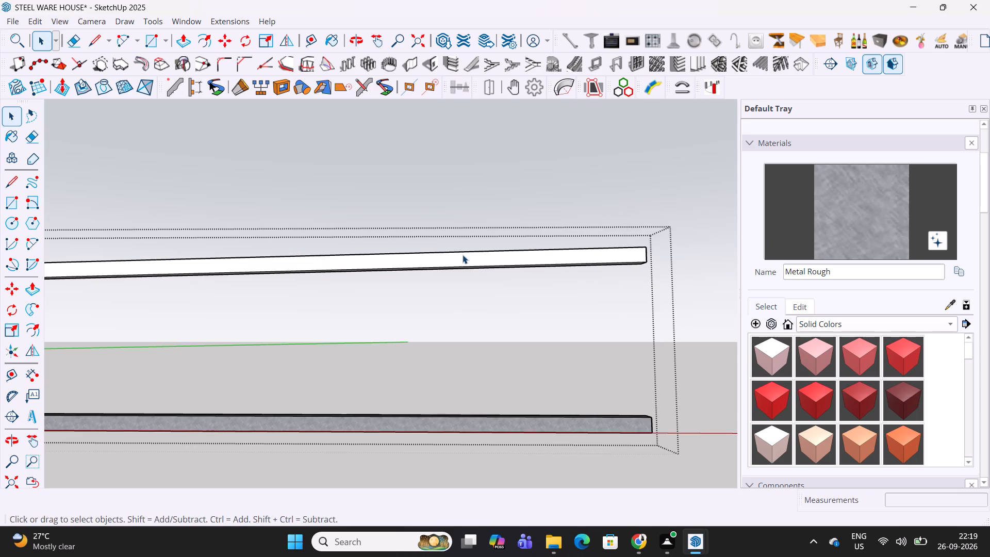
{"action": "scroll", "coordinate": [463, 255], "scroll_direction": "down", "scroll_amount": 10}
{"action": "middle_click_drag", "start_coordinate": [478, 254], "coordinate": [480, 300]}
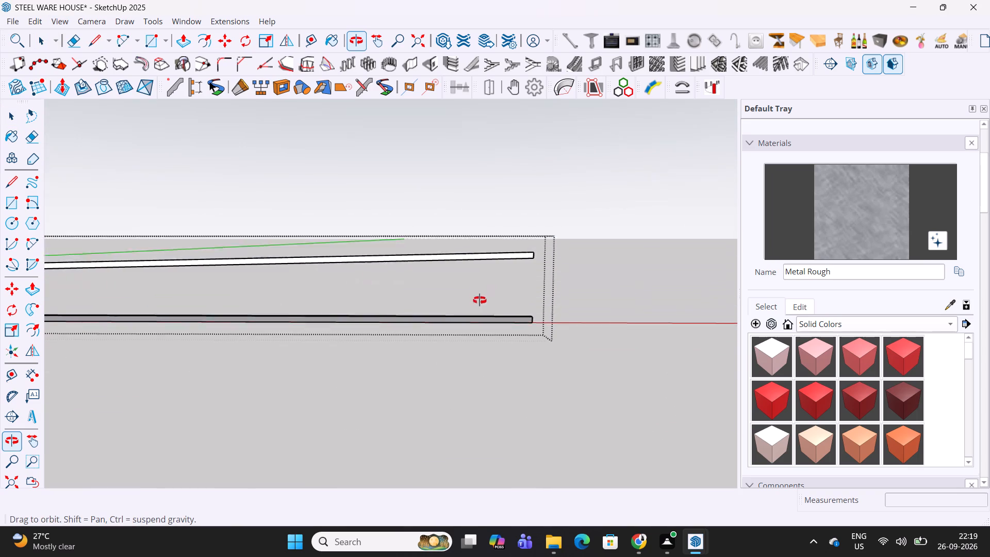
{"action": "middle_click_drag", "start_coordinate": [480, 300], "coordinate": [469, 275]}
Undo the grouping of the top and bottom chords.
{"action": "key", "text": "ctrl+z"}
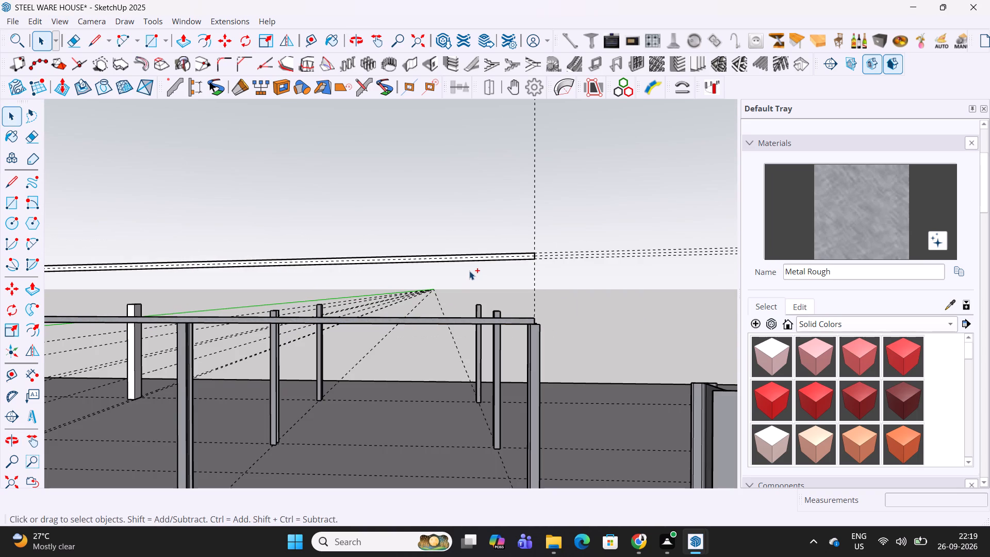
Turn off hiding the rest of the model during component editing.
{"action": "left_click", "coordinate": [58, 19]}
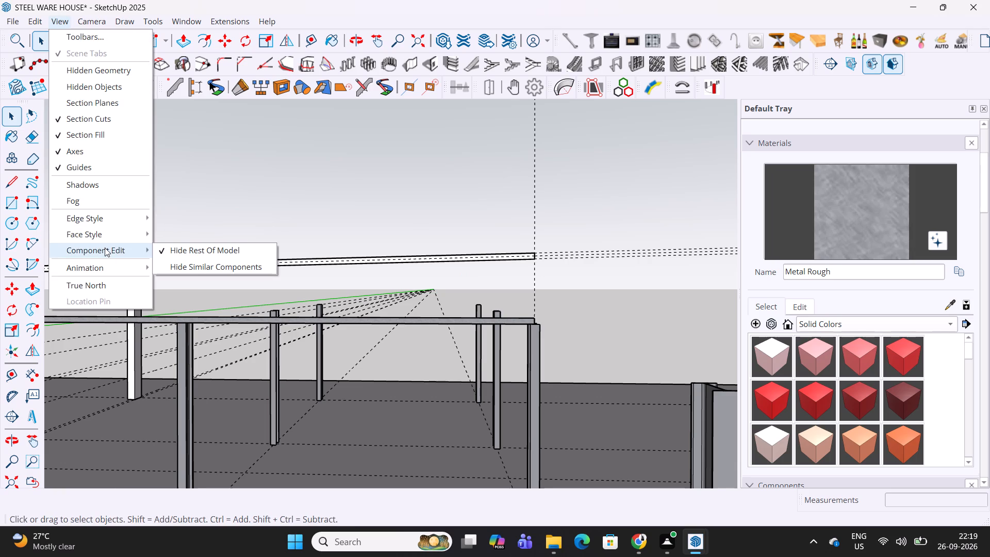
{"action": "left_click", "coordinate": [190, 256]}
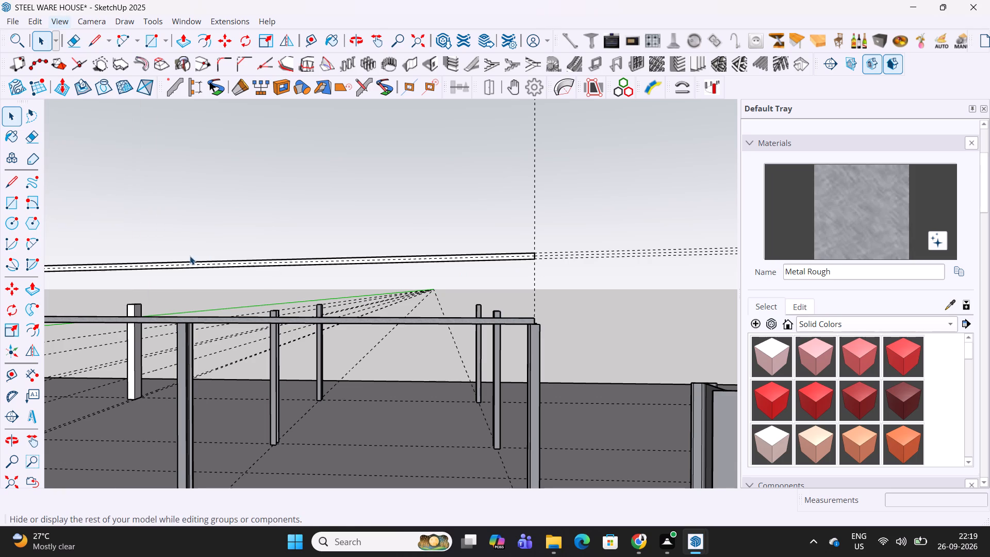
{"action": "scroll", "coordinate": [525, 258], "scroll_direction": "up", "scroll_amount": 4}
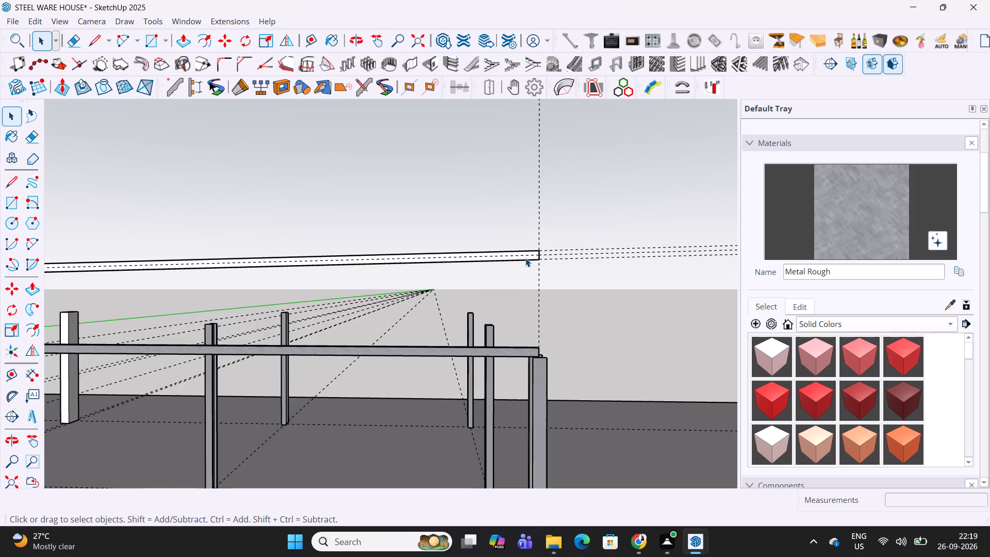
Save the warehouse model.
{"action": "middle_click_drag", "start_coordinate": [525, 258], "coordinate": [527, 403]}
{"action": "scroll", "coordinate": [545, 258], "scroll_direction": "down", "scroll_amount": 6}
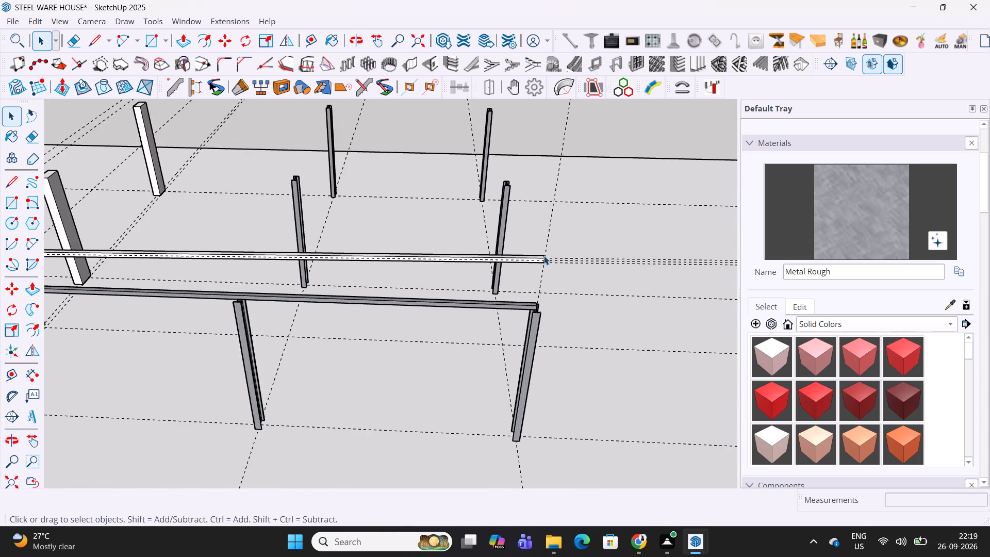
{"action": "scroll", "coordinate": [544, 256], "scroll_direction": "down", "scroll_amount": 12}
{"action": "middle_click_drag", "start_coordinate": [544, 256], "coordinate": [538, 254]}
{"action": "key", "text": "ctrl+s"}
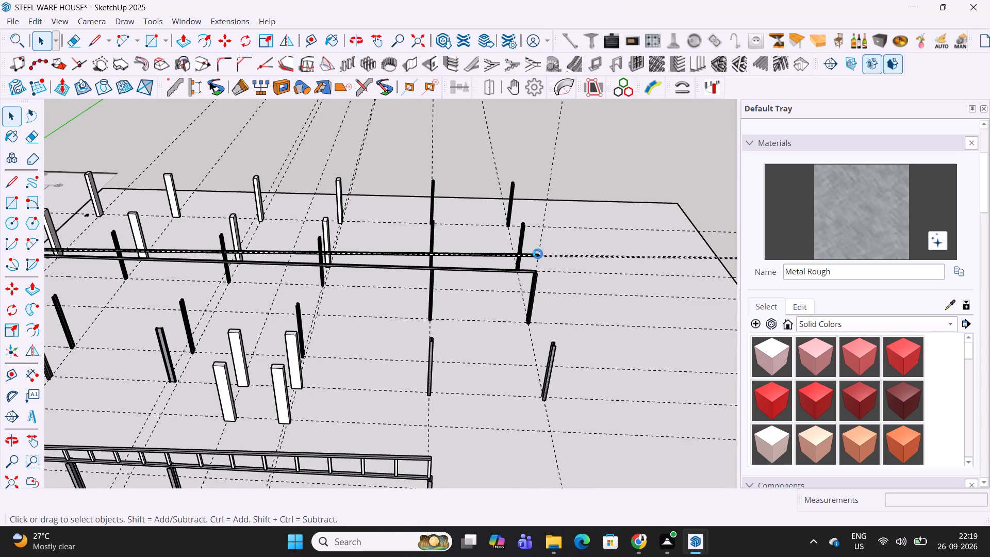
Switch to the framing PDF in Chrome and examine Section Along Grid D on page 4.
{"action": "left_click", "coordinate": [637, 539]}
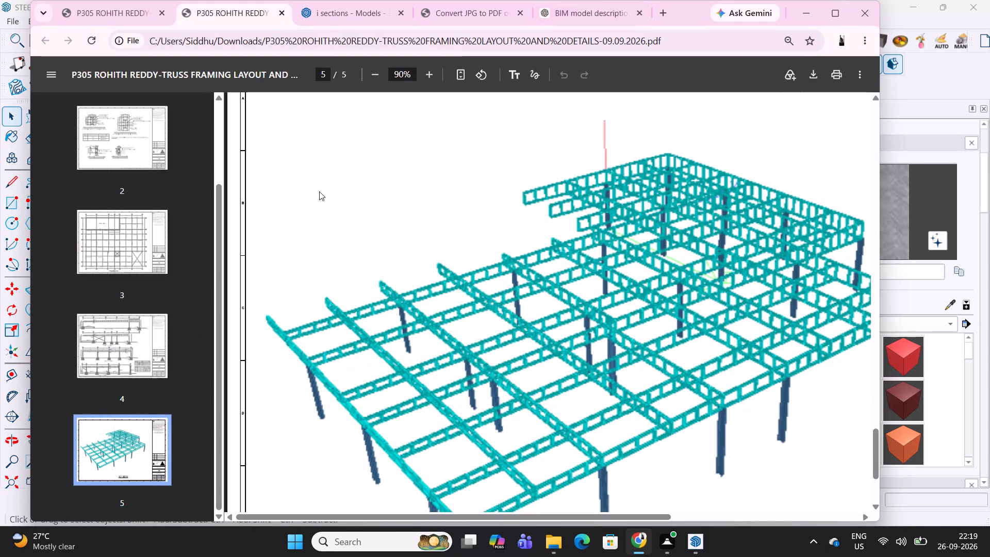
{"action": "left_click", "coordinate": [126, 357]}
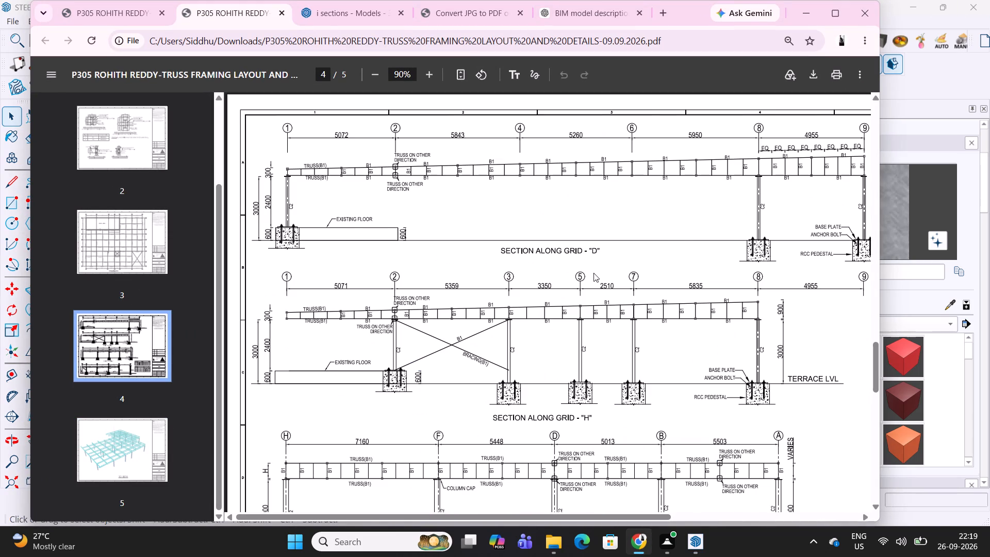
{"action": "scroll", "coordinate": [542, 290], "scroll_direction": "up", "scroll_amount": 1}
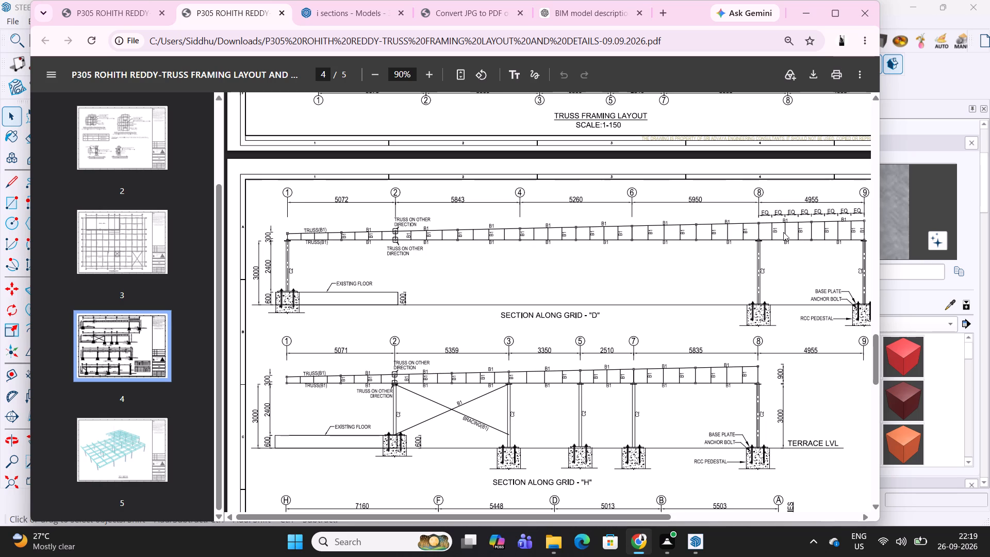
{"action": "left_click", "coordinate": [805, 15]}
Copy the end vertical of the finished front truss onto the grid 9 end of the grid D bottom chord.
{"action": "middle_click_drag", "start_coordinate": [432, 437], "coordinate": [432, 435]}
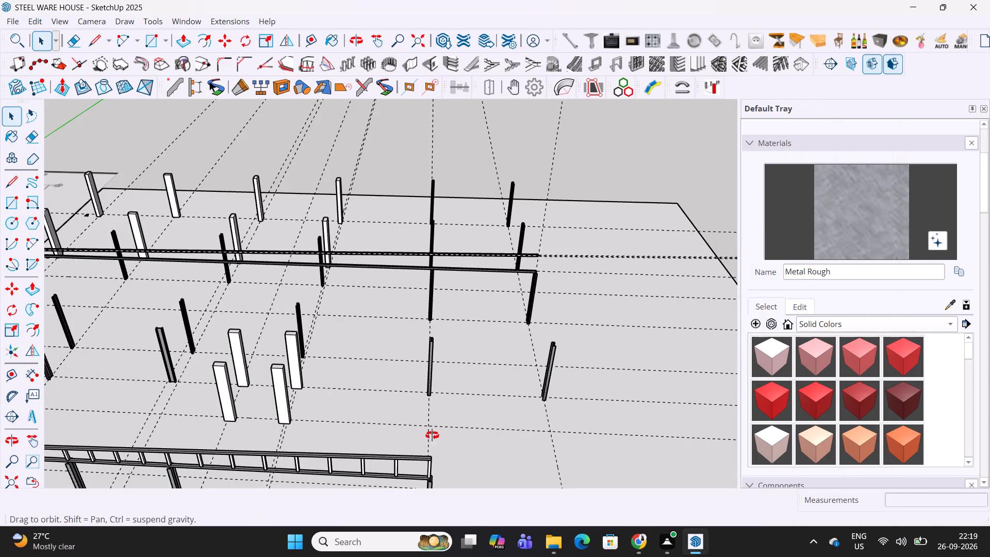
{"action": "middle_click_drag", "start_coordinate": [432, 435], "coordinate": [445, 309]}
{"action": "scroll", "coordinate": [444, 421], "scroll_direction": "up", "scroll_amount": 9}
{"action": "left_click", "coordinate": [441, 429]}
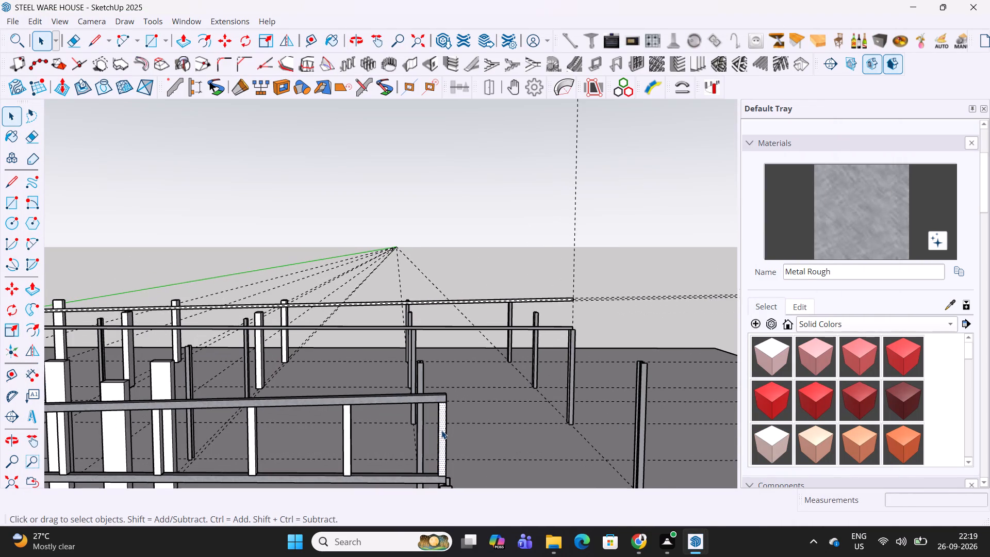
{"action": "middle_click_drag", "start_coordinate": [441, 430], "coordinate": [336, 482]}
{"action": "scroll", "coordinate": [403, 452], "scroll_direction": "up", "scroll_amount": 4}
{"action": "middle_click_drag", "start_coordinate": [473, 455], "coordinate": [421, 381]}
{"action": "scroll", "coordinate": [421, 380], "scroll_direction": "up", "scroll_amount": 1}
{"action": "triple_click", "coordinate": [428, 397]}
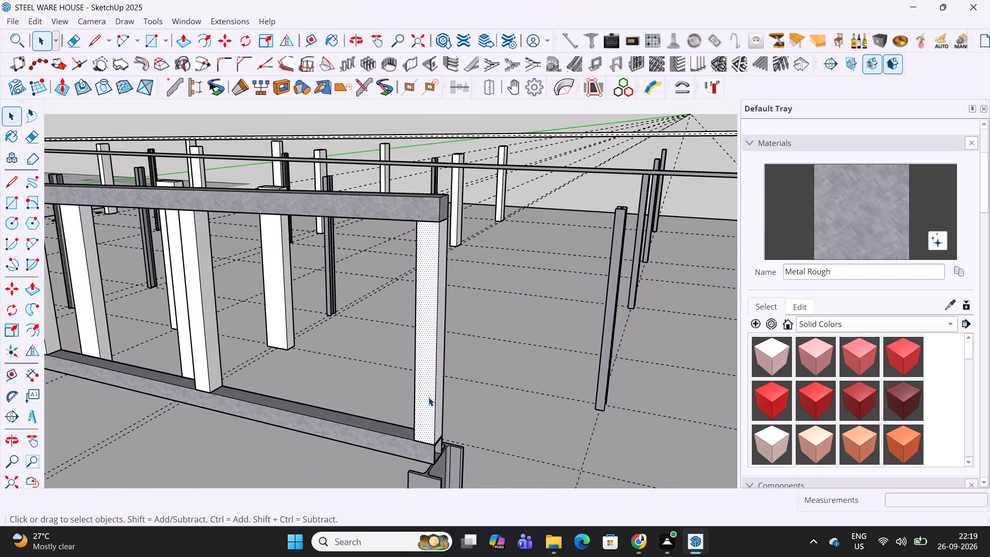
{"action": "scroll", "coordinate": [427, 444], "scroll_direction": "up", "scroll_amount": 10}
{"action": "key", "text": "m"}
{"action": "left_click", "coordinate": [420, 436]}
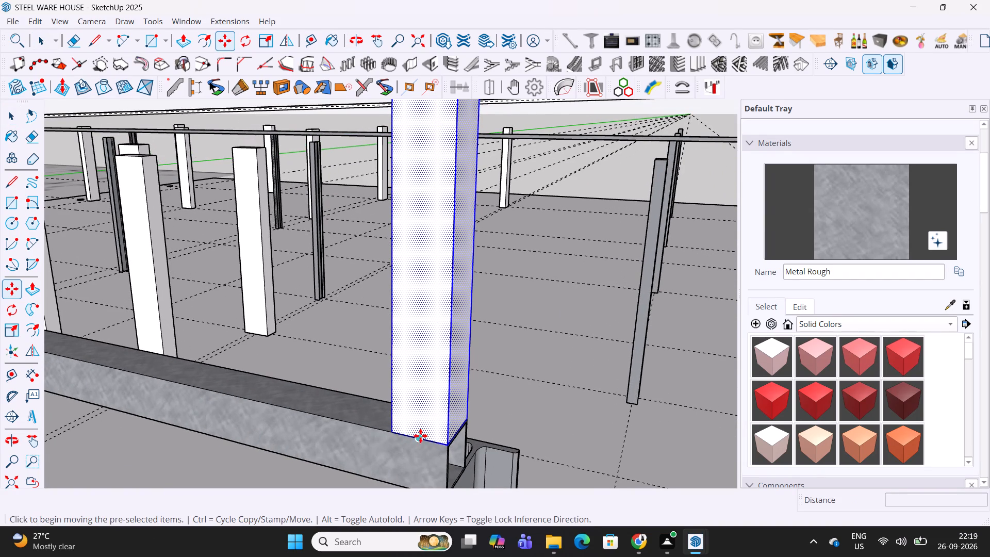
{"action": "key", "text": "Escape"}
{"action": "scroll", "coordinate": [447, 452], "scroll_direction": "up", "scroll_amount": 9}
{"action": "left_click", "coordinate": [453, 429]}
{"action": "scroll", "coordinate": [514, 354], "scroll_direction": "down", "scroll_amount": 12}
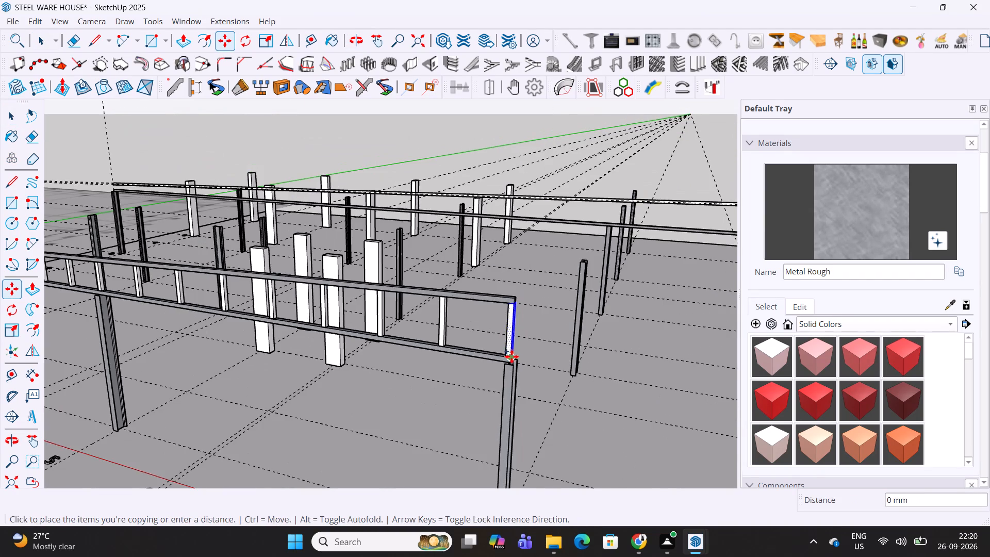
{"action": "middle_click_drag", "start_coordinate": [620, 296], "coordinate": [363, 392]}
{"action": "scroll", "coordinate": [445, 347], "scroll_direction": "up", "scroll_amount": 8}
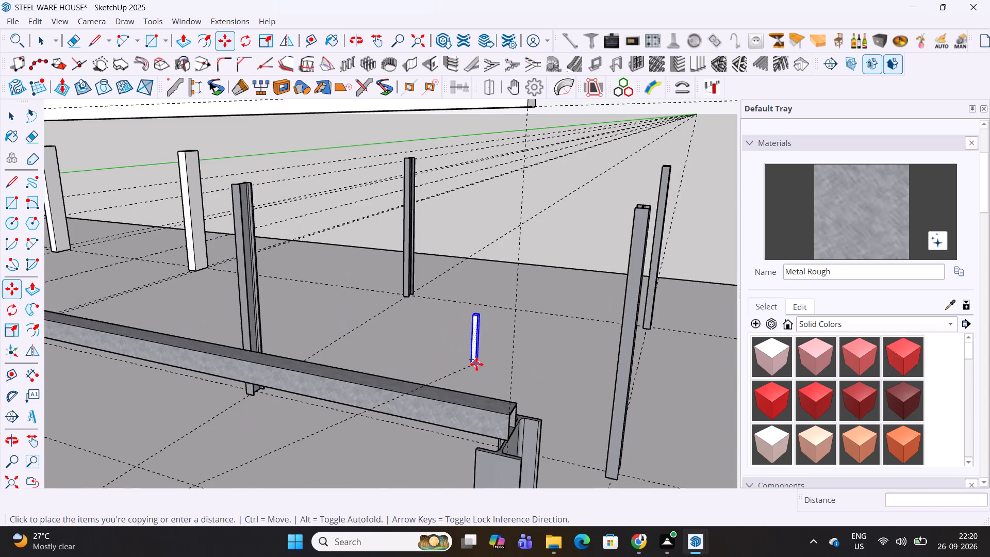
{"action": "scroll", "coordinate": [476, 364], "scroll_direction": "up", "scroll_amount": 1}
{"action": "scroll", "coordinate": [507, 400], "scroll_direction": "up", "scroll_amount": 3}
{"action": "left_click", "coordinate": [510, 416]}
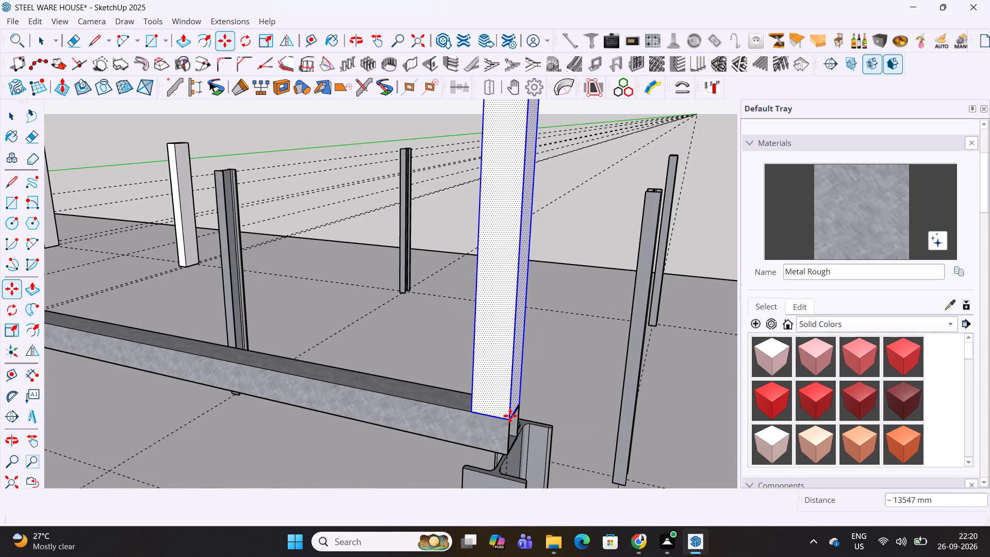
Place guides on the grid 8 column at its flange midpoint, 61 mm from the flange edge, and about 85 mm back at the bottom chord.
{"action": "middle_click_drag", "start_coordinate": [500, 416], "coordinate": [551, 424]}
{"action": "scroll", "coordinate": [502, 411], "scroll_direction": "up", "scroll_amount": 4}
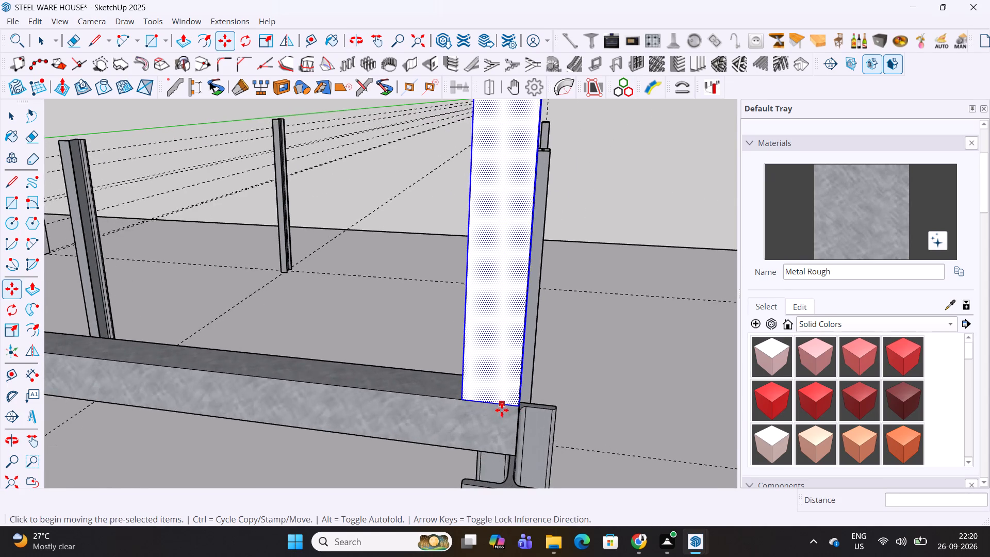
{"action": "scroll", "coordinate": [536, 392], "scroll_direction": "down", "scroll_amount": 11}
{"action": "scroll", "coordinate": [313, 387], "scroll_direction": "up", "scroll_amount": 14}
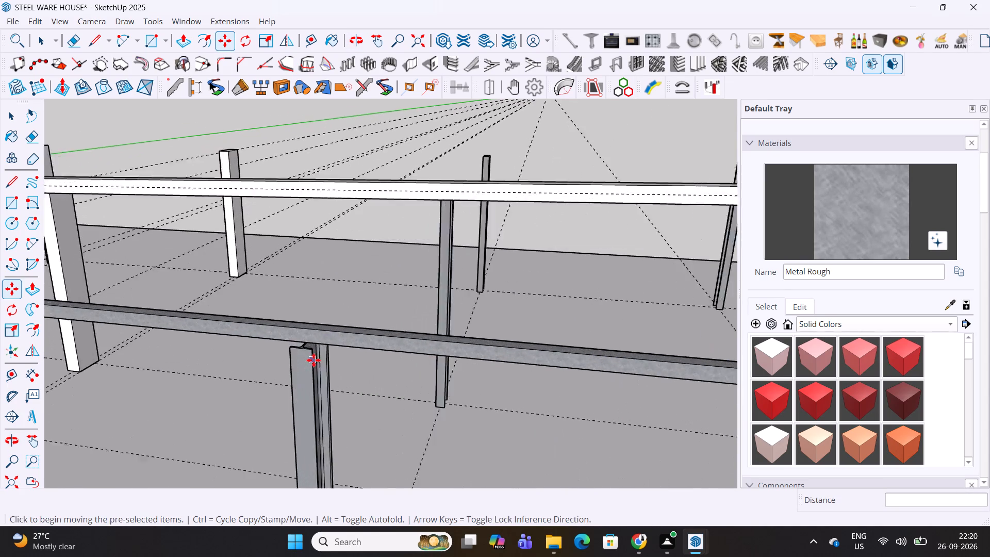
{"action": "scroll", "coordinate": [313, 360], "scroll_direction": "up", "scroll_amount": 12}
{"action": "key", "text": "t"}
{"action": "left_click", "coordinate": [238, 335]}
{"action": "scroll", "coordinate": [276, 326], "scroll_direction": "up", "scroll_amount": 5}
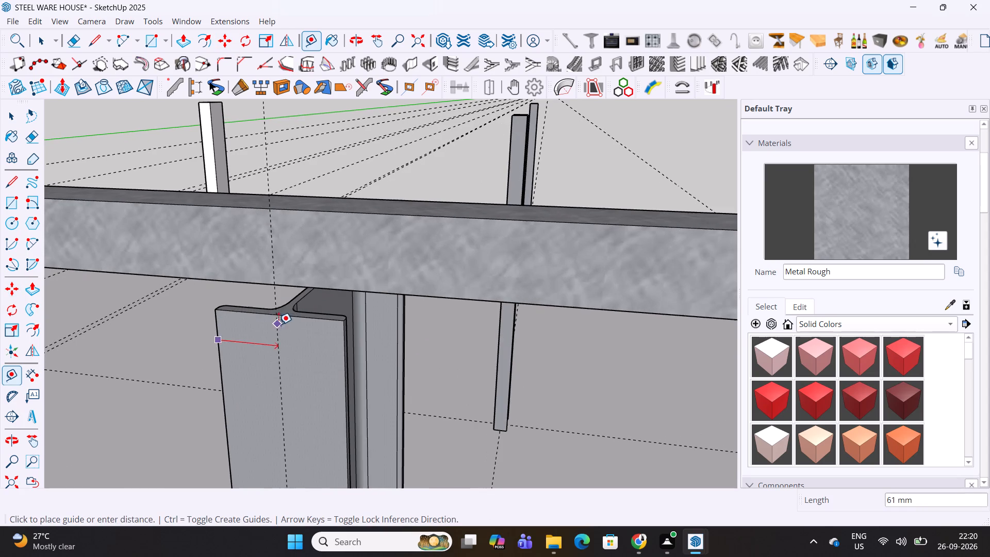
{"action": "left_click", "coordinate": [280, 313]}
{"action": "middle_click_drag", "start_coordinate": [283, 310], "coordinate": [279, 405]}
{"action": "scroll", "coordinate": [285, 351], "scroll_direction": "up", "scroll_amount": 5}
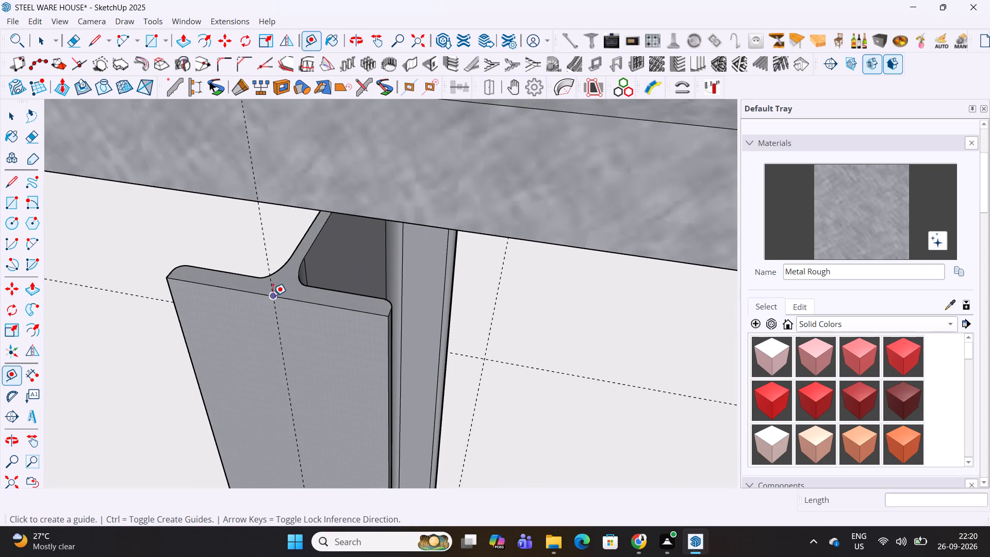
{"action": "left_click", "coordinate": [271, 295]}
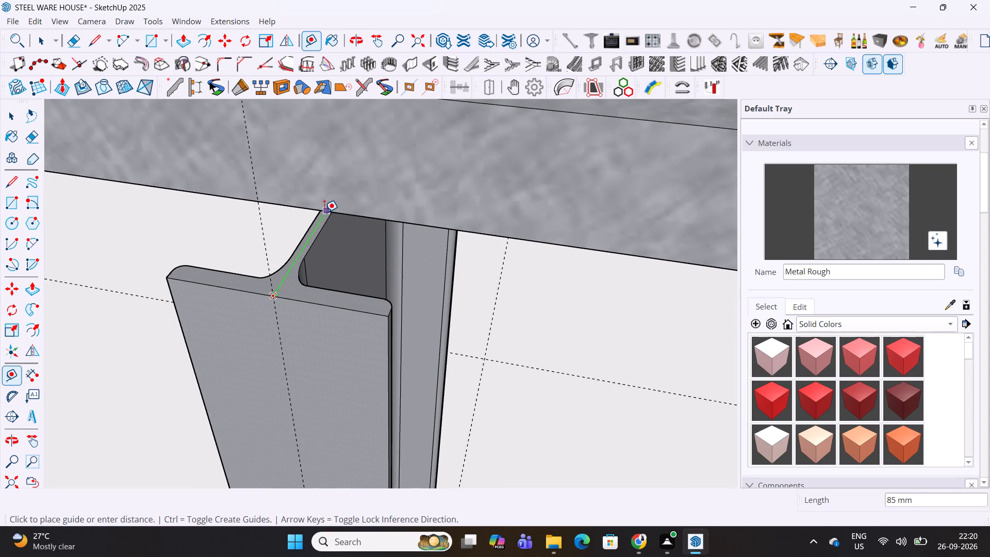
{"action": "left_click", "coordinate": [324, 212]}
{"action": "left_click", "coordinate": [277, 323]}
{"action": "scroll", "coordinate": [330, 214], "scroll_direction": "up", "scroll_amount": 5}
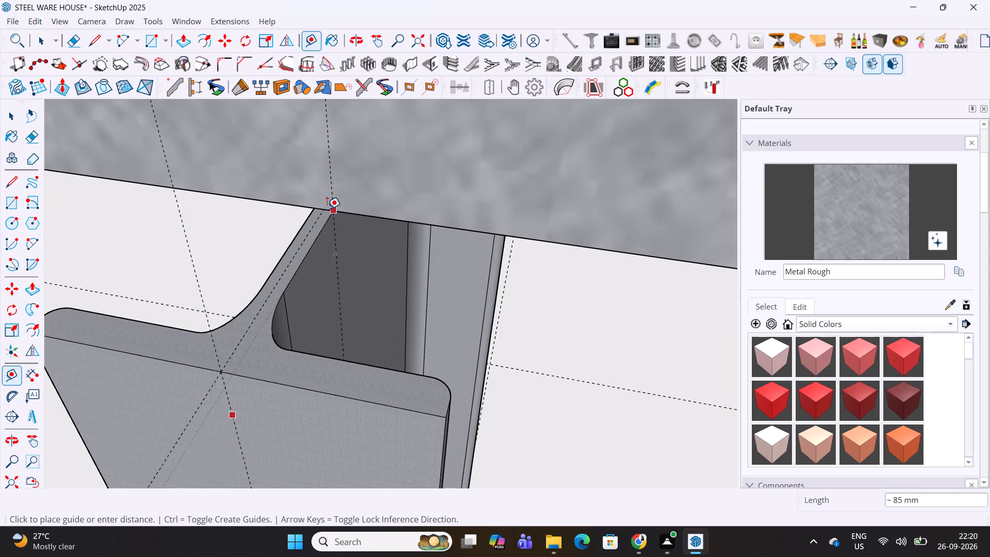
{"action": "left_click", "coordinate": [321, 213]}
{"action": "scroll", "coordinate": [321, 213], "scroll_direction": "down", "scroll_amount": 7}
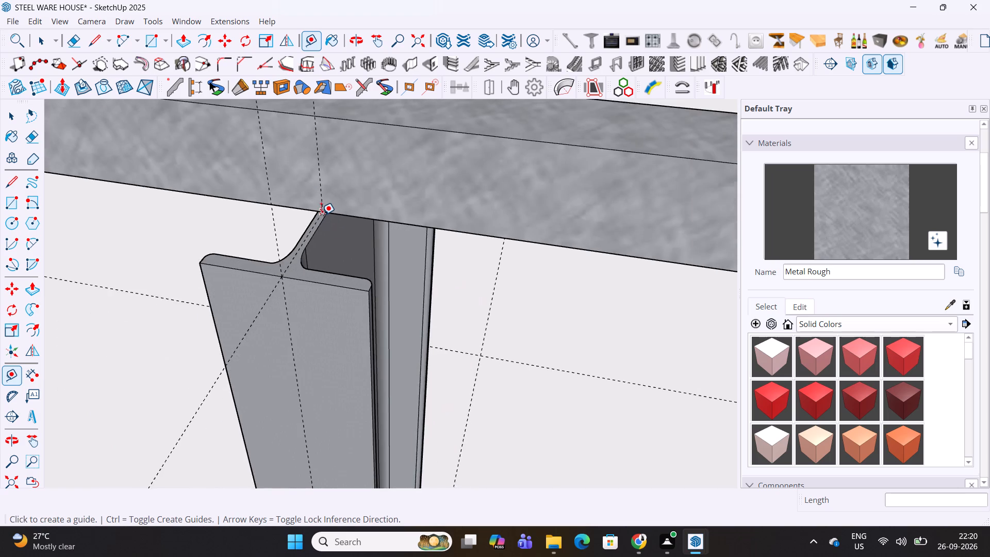
{"action": "scroll", "coordinate": [321, 215], "scroll_direction": "down", "scroll_amount": 20}
{"action": "scroll", "coordinate": [321, 215], "scroll_direction": "down", "scroll_amount": 14}
Copy the grid 9 vertical about 4919 mm along the bottom chord to the grid 8 guide and divide the distance into 8 equal spaces.
{"action": "middle_click_drag", "start_coordinate": [433, 289], "coordinate": [403, 289]}
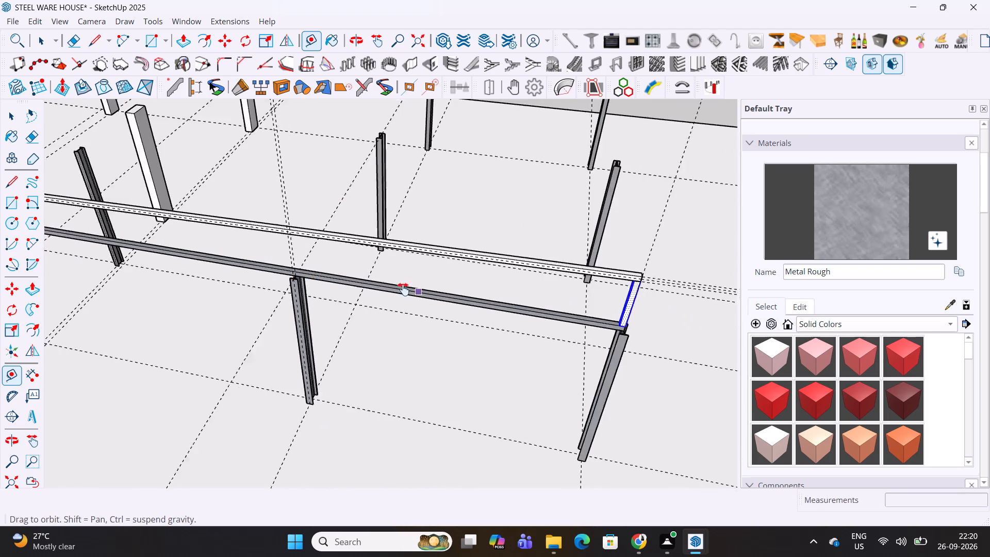
{"action": "middle_click_drag", "start_coordinate": [403, 289], "coordinate": [341, 289]}
{"action": "scroll", "coordinate": [480, 337], "scroll_direction": "up", "scroll_amount": 5}
{"action": "scroll", "coordinate": [613, 316], "scroll_direction": "up", "scroll_amount": 11}
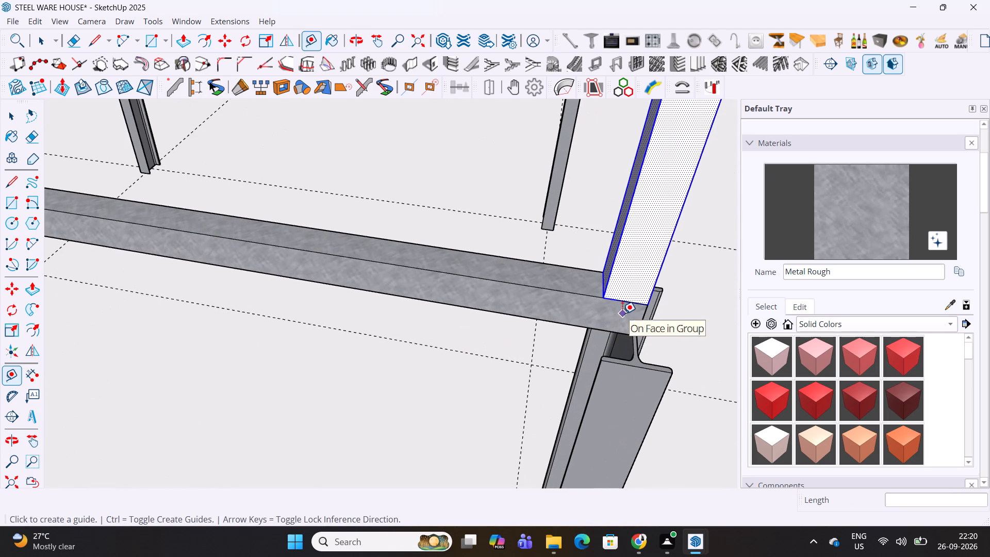
{"action": "key", "text": "m"}
{"action": "left_click", "coordinate": [628, 301]}
{"action": "scroll", "coordinate": [508, 270], "scroll_direction": "down", "scroll_amount": 7, "text": "ctrl"}
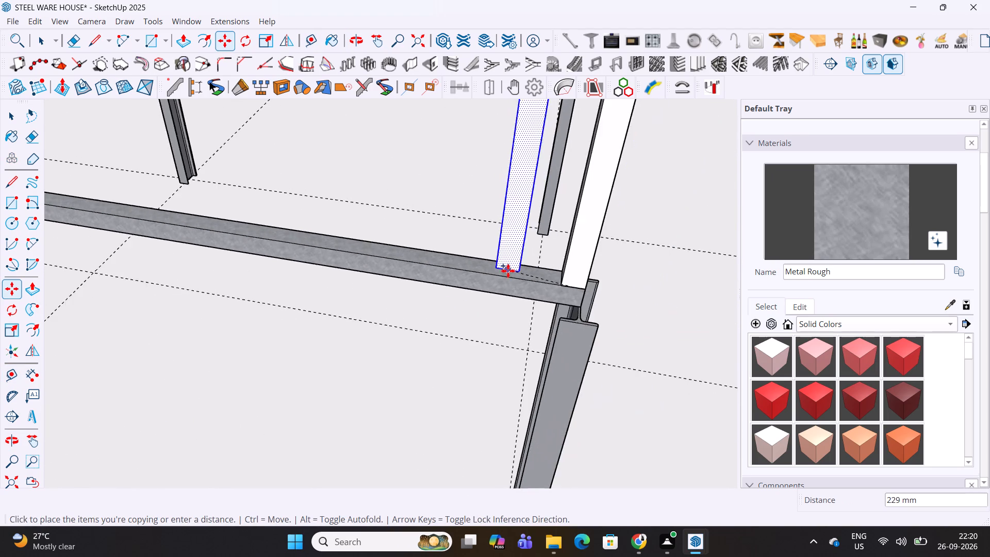
{"action": "scroll", "coordinate": [508, 271], "scroll_direction": "down", "scroll_amount": 6, "text": "ctrl"}
{"action": "middle_click_drag", "start_coordinate": [269, 238], "coordinate": [763, 348], "text": "shift"}
{"action": "scroll", "coordinate": [388, 275], "scroll_direction": "up", "scroll_amount": 5}
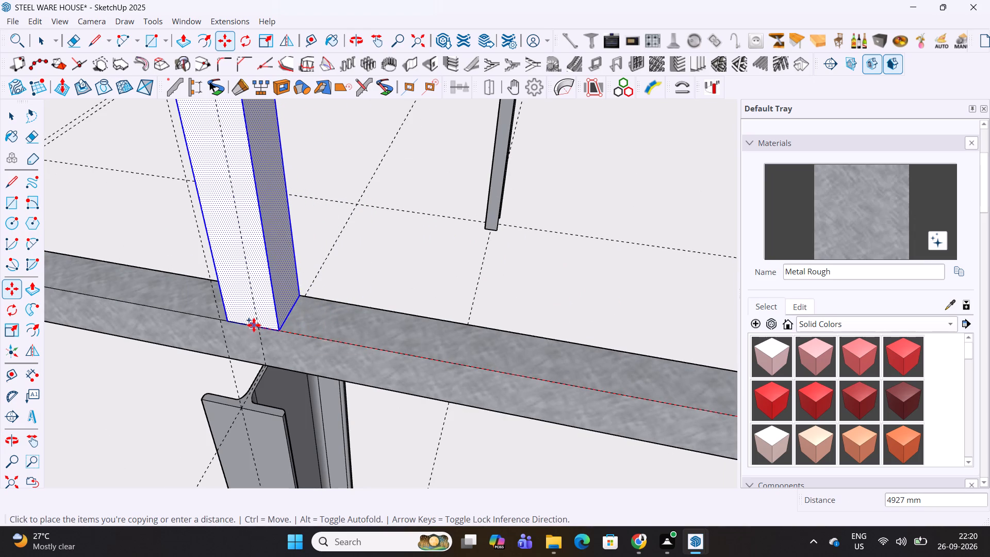
{"action": "middle_click_drag", "start_coordinate": [260, 328], "coordinate": [546, 274]}
{"action": "scroll", "coordinate": [299, 382], "scroll_direction": "up", "scroll_amount": 4}
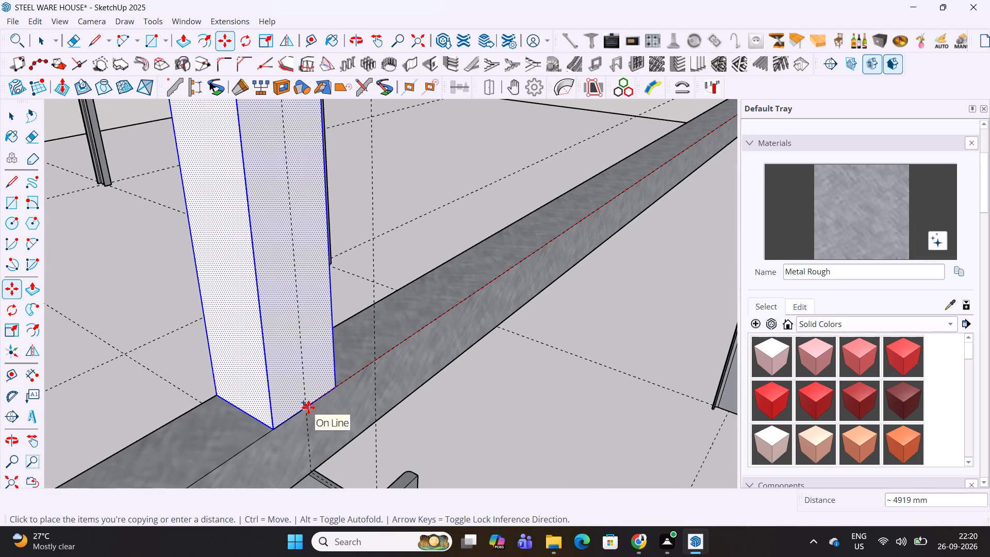
{"action": "left_click", "coordinate": [308, 407]}
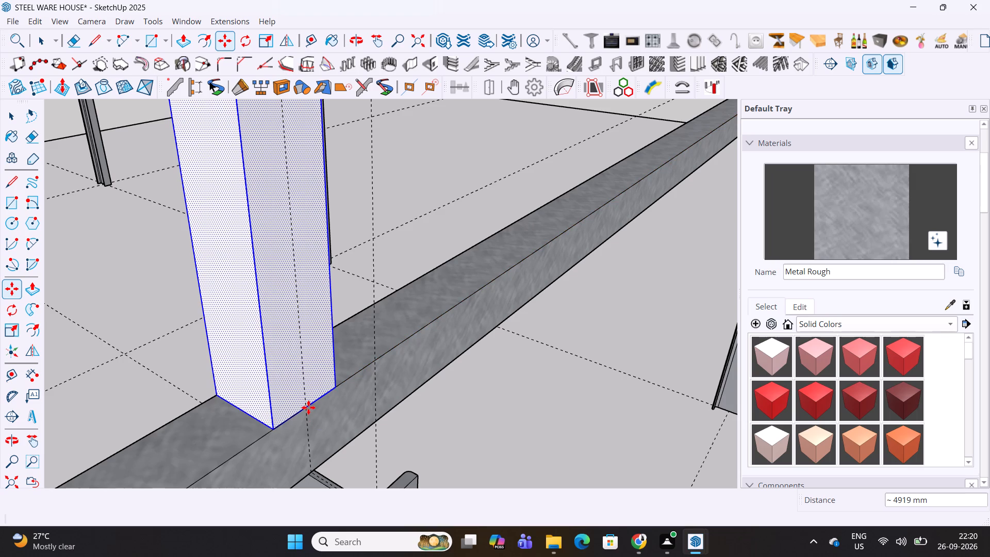
{"action": "type", "text": "/8"}
{"action": "key", "text": "Return"}
Examine the new verticals between grids 8 and 9 and compare them with Section Along Grid D in the framing PDF.
{"action": "scroll", "coordinate": [308, 407], "scroll_direction": "down", "scroll_amount": 20}
{"action": "scroll", "coordinate": [308, 407], "scroll_direction": "down", "scroll_amount": 1}
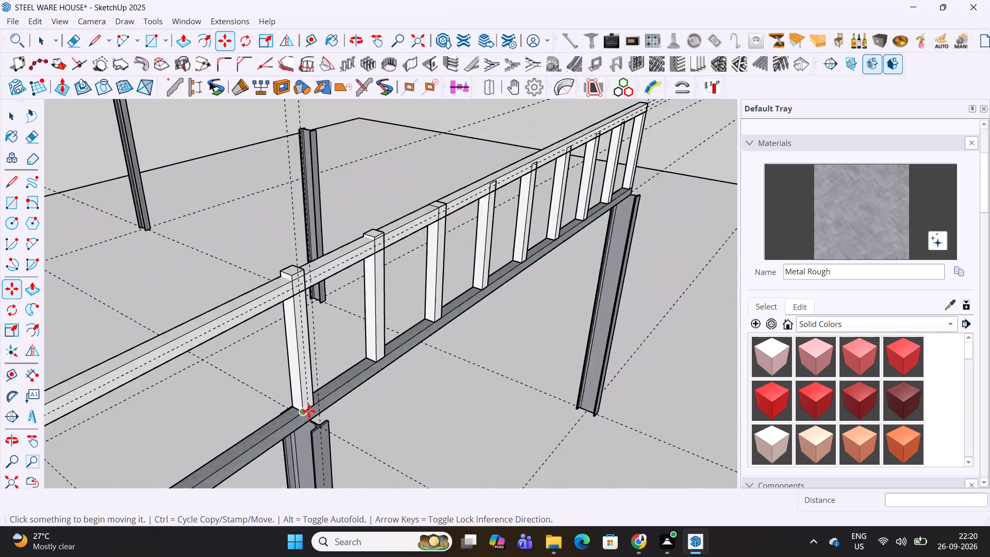
{"action": "scroll", "coordinate": [309, 411], "scroll_direction": "down", "scroll_amount": 1}
{"action": "middle_click_drag", "start_coordinate": [526, 388], "coordinate": [276, 293]}
{"action": "middle_click_drag", "start_coordinate": [516, 323], "coordinate": [405, 341], "text": "shift"}
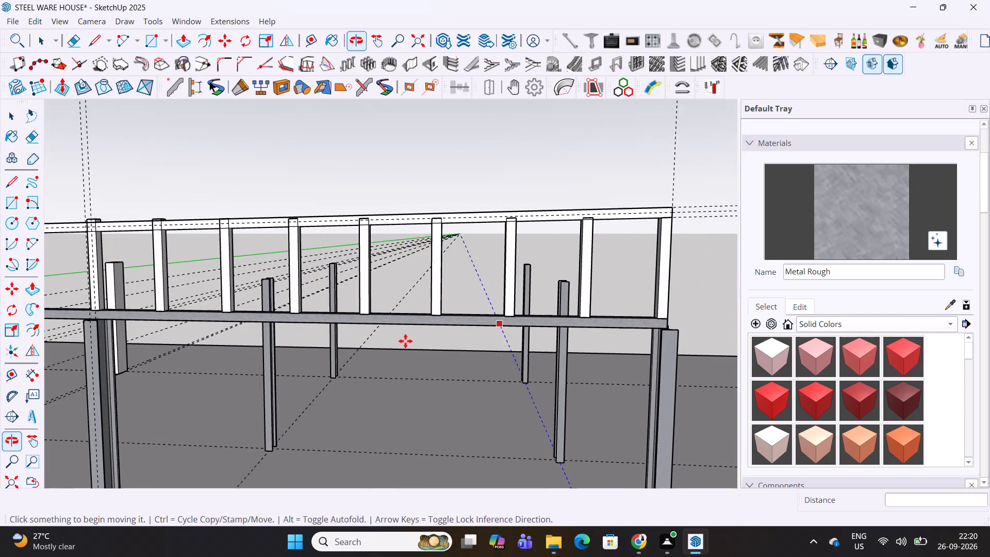
{"action": "middle_click_drag", "start_coordinate": [437, 288], "coordinate": [459, 321]}
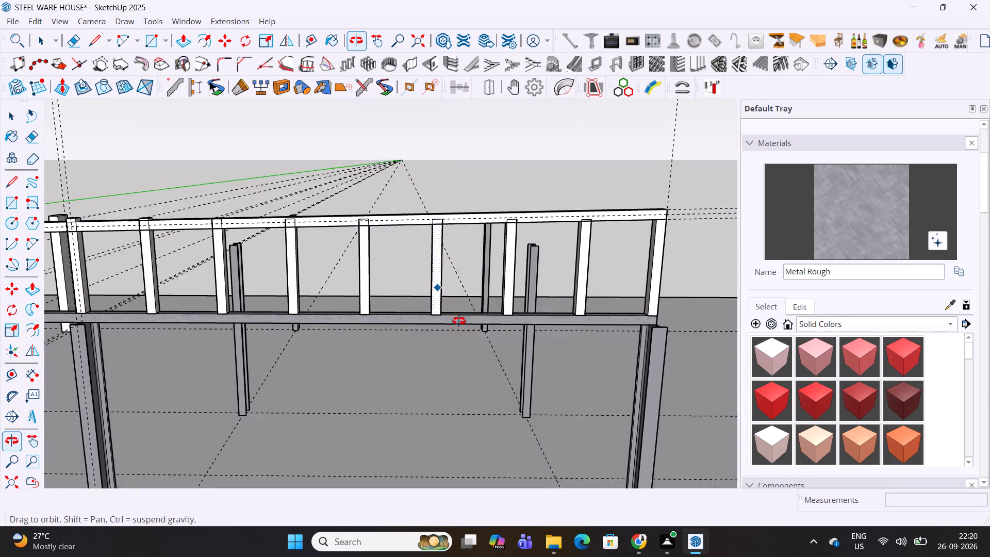
{"action": "middle_click_drag", "start_coordinate": [459, 321], "coordinate": [385, 336]}
{"action": "middle_click_drag", "start_coordinate": [279, 277], "coordinate": [470, 310], "text": "shift"}
{"action": "middle_click_drag", "start_coordinate": [546, 341], "coordinate": [422, 320], "text": "shift"}
{"action": "middle_click_drag", "start_coordinate": [422, 320], "coordinate": [426, 320]}
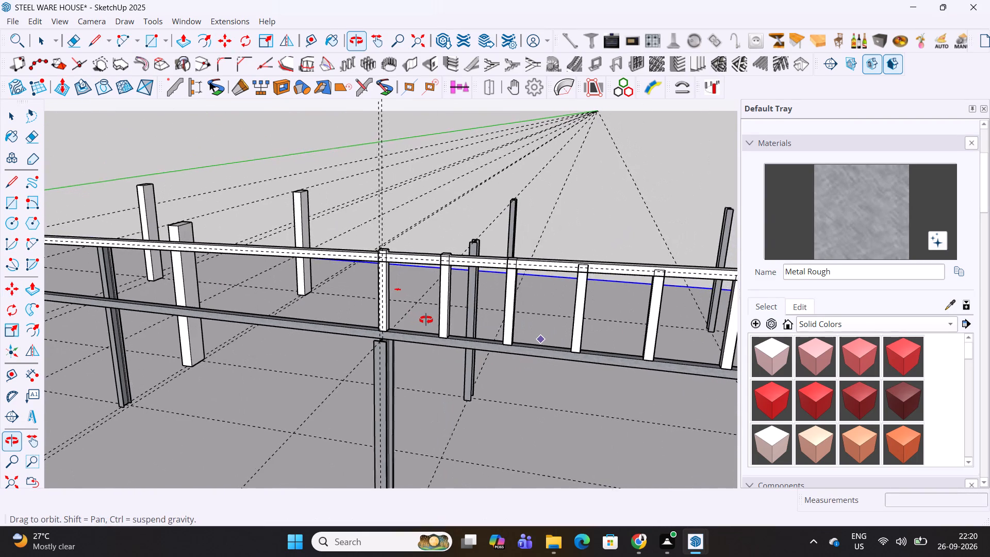
{"action": "middle_click_drag", "start_coordinate": [426, 320], "coordinate": [427, 326]}
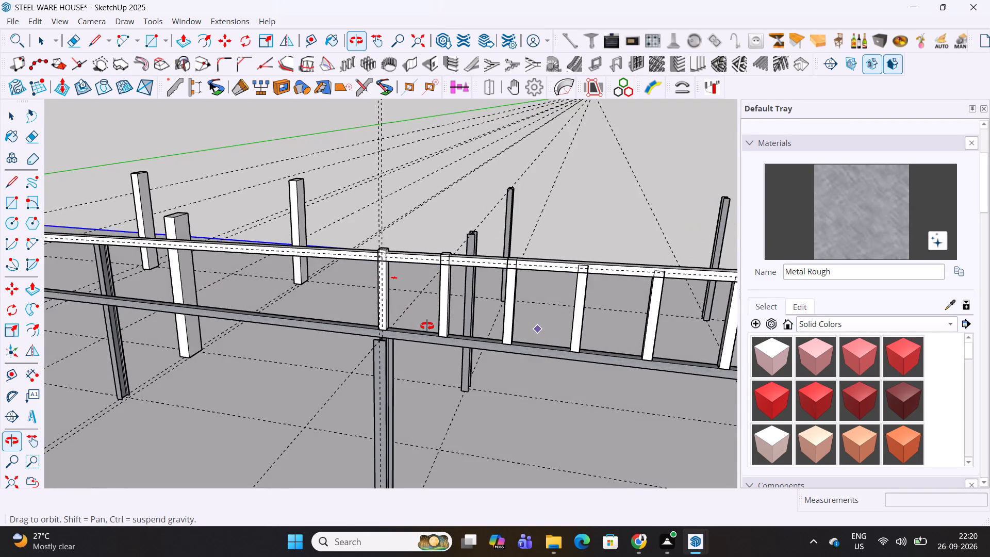
{"action": "middle_click_drag", "start_coordinate": [427, 326], "coordinate": [492, 310]}
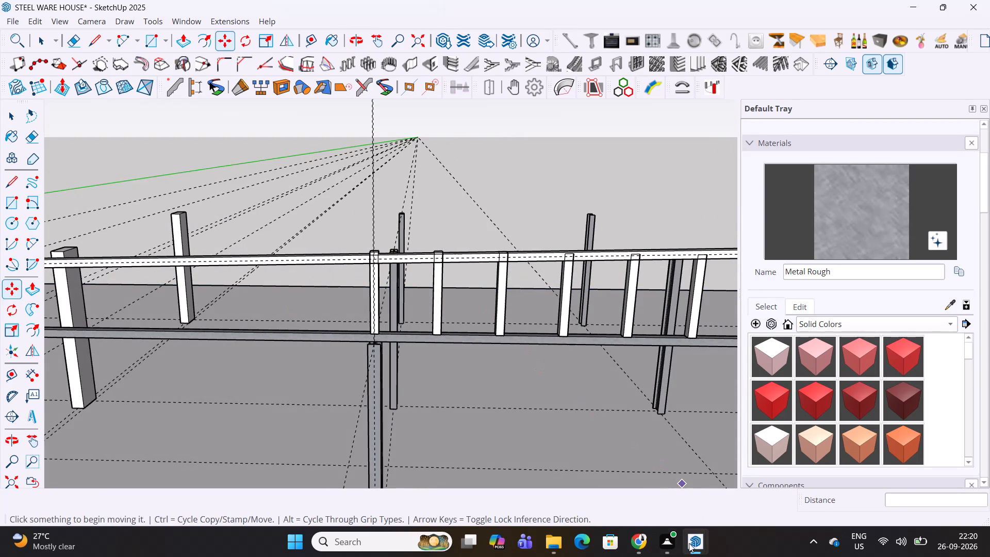
{"action": "left_click", "coordinate": [648, 542]}
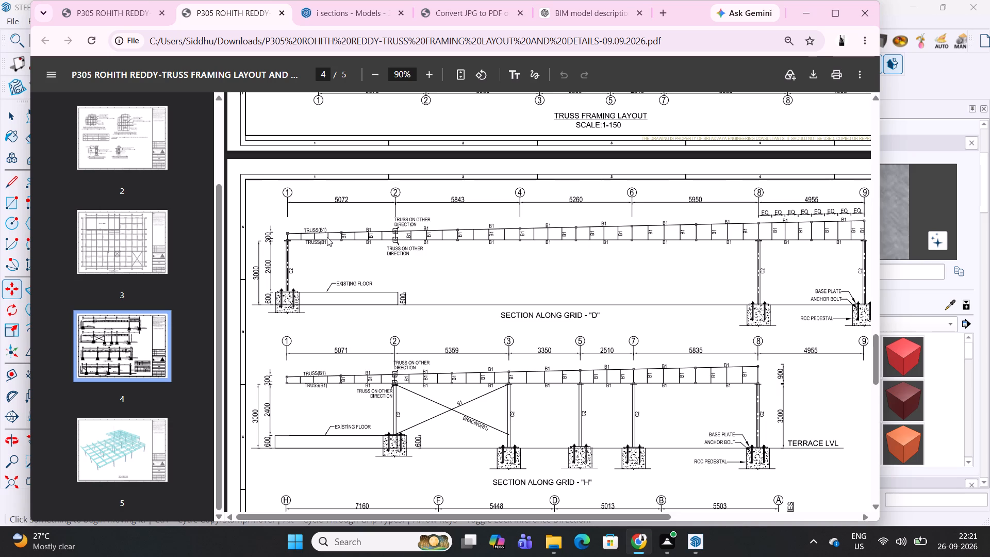
{"action": "left_click", "coordinate": [803, 10]}
Copy the grid 8 vertical about 22 m along the bottom chord to its grid 1 end and divide the distance into 32 equal spaces.
{"action": "middle_click_drag", "start_coordinate": [382, 358], "coordinate": [580, 348]}
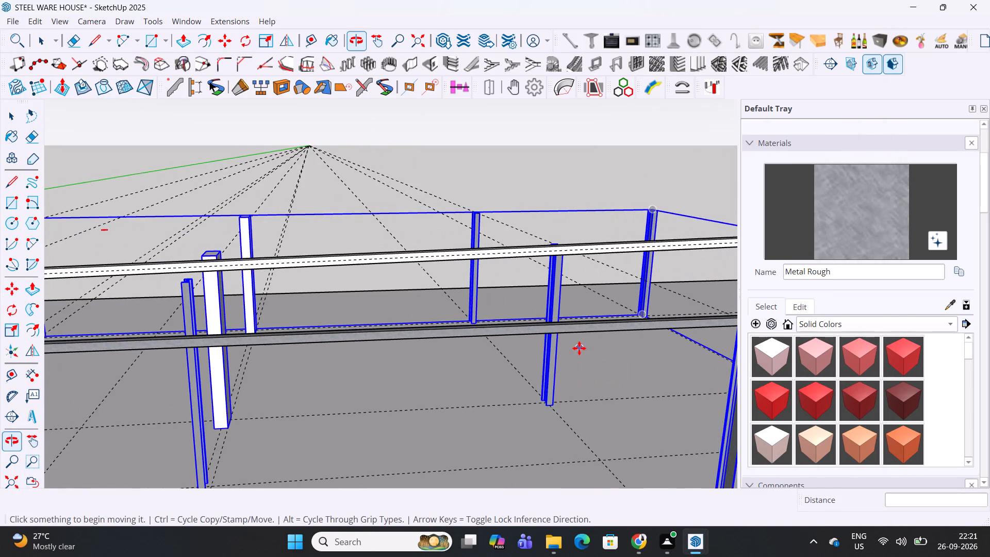
{"action": "scroll", "coordinate": [571, 342], "scroll_direction": "down", "scroll_amount": 8}
{"action": "scroll", "coordinate": [545, 296], "scroll_direction": "down", "scroll_amount": 3}
{"action": "middle_click_drag", "start_coordinate": [553, 301], "coordinate": [485, 286]}
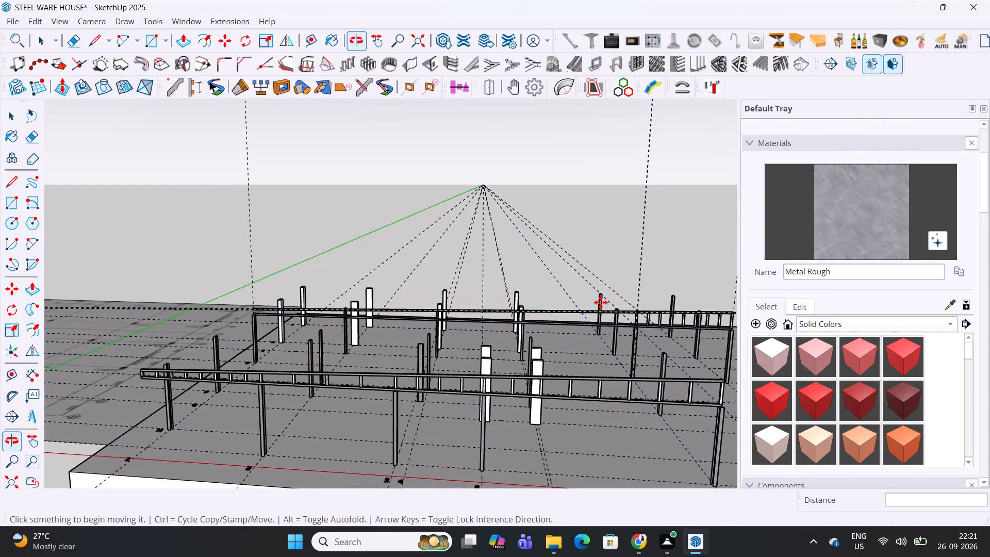
{"action": "scroll", "coordinate": [629, 323], "scroll_direction": "up", "scroll_amount": 15}
{"action": "key", "text": "space"}
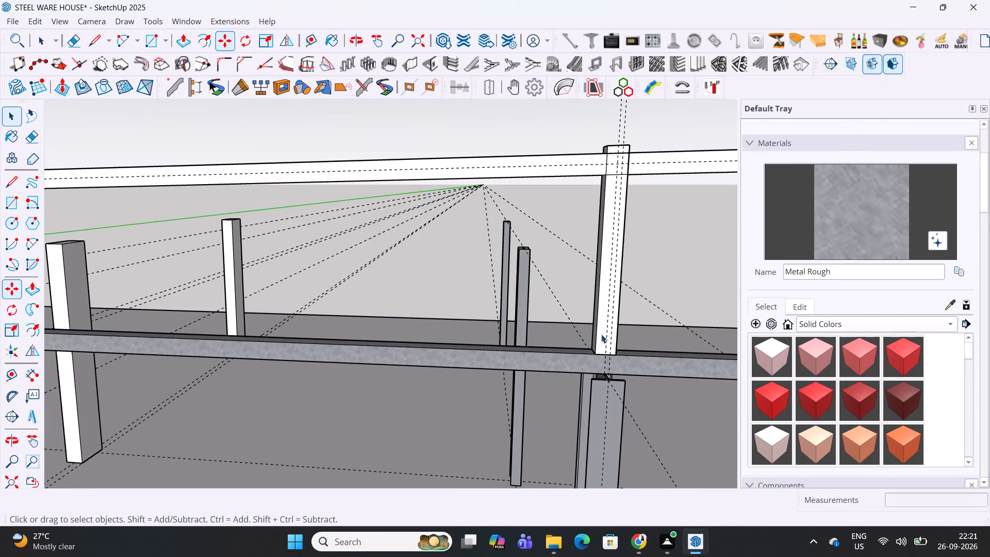
{"action": "triple_click", "coordinate": [601, 334]}
{"action": "scroll", "coordinate": [601, 346], "scroll_direction": "up", "scroll_amount": 6}
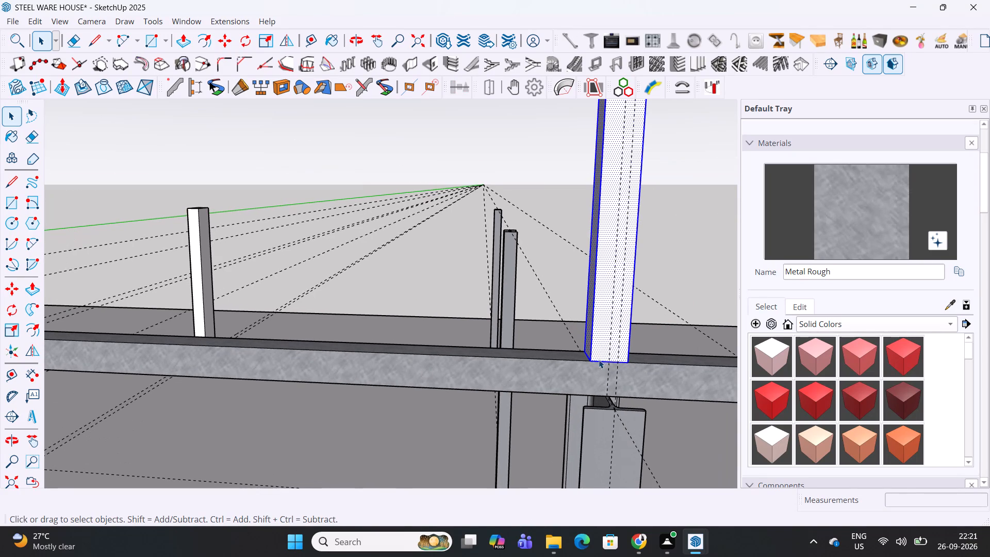
{"action": "key", "text": "m"}
{"action": "left_click", "coordinate": [591, 362]}
{"action": "scroll", "coordinate": [640, 346], "scroll_direction": "down", "scroll_amount": 5, "text": "ctrl"}
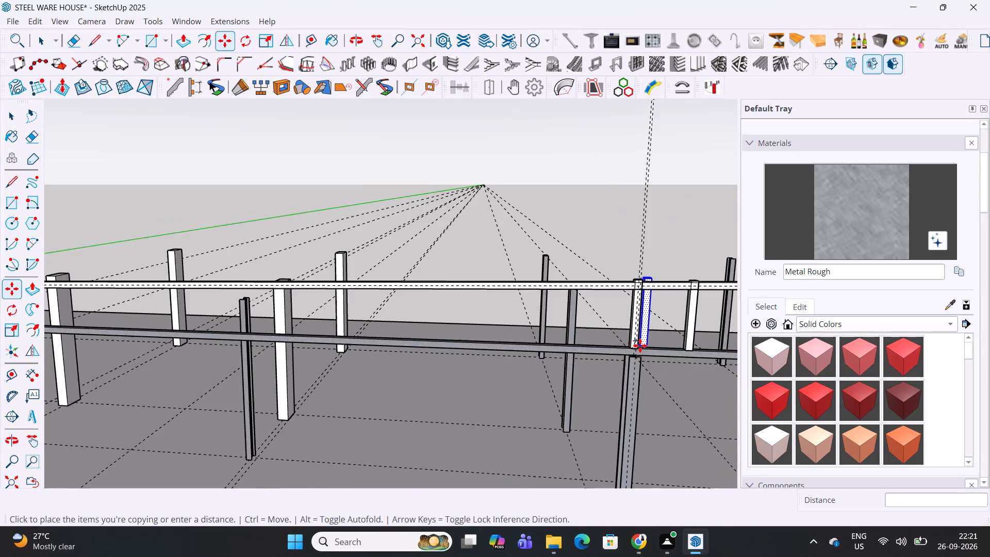
{"action": "scroll", "coordinate": [640, 346], "scroll_direction": "down", "scroll_amount": 12}
{"action": "middle_click_drag", "start_coordinate": [348, 347], "coordinate": [572, 370], "text": "shift"}
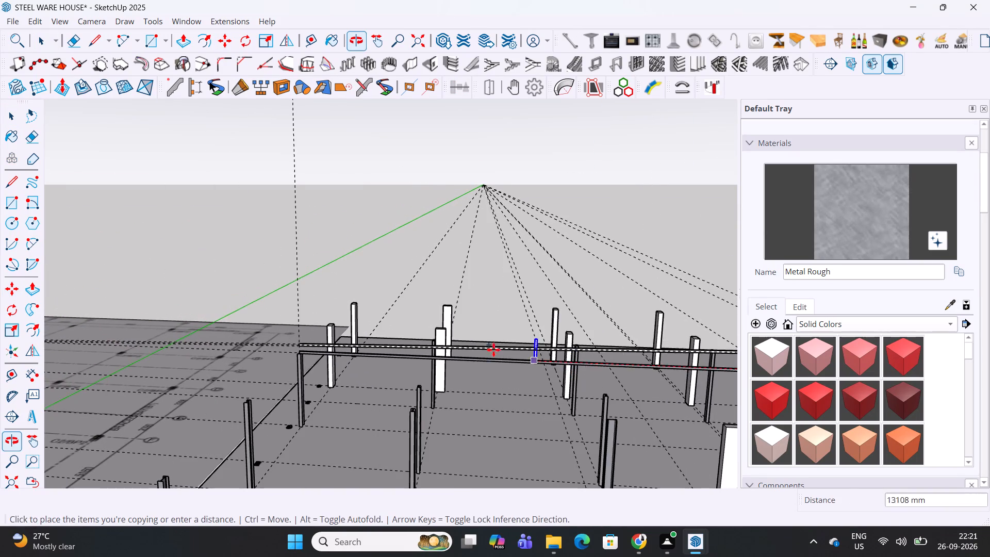
{"action": "scroll", "coordinate": [323, 350], "scroll_direction": "up", "scroll_amount": 10}
{"action": "scroll", "coordinate": [258, 356], "scroll_direction": "up", "scroll_amount": 10}
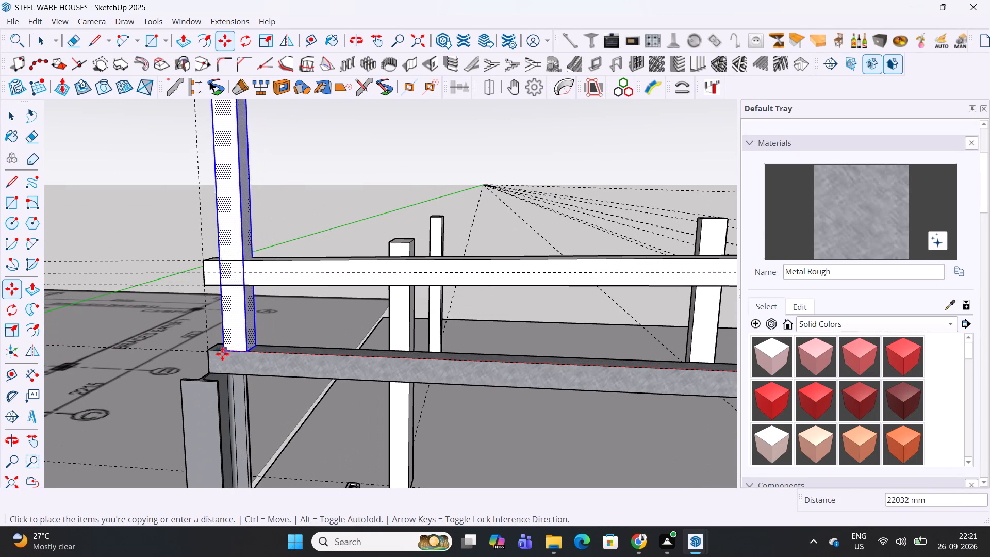
{"action": "left_click", "coordinate": [211, 354]}
{"action": "type", "text": "/31"}
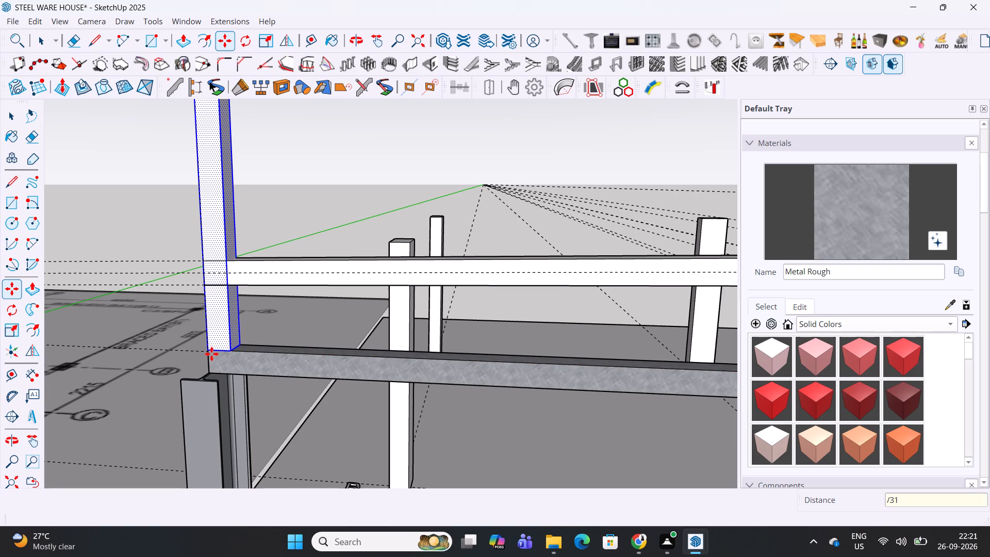
{"action": "key", "text": "BackSpace"}
{"action": "key", "text": "2"}
{"action": "key", "text": "Return"}
Change the division of the copied verticals between grids 8 and 1 to 33 equal spaces.
{"action": "scroll", "coordinate": [211, 354], "scroll_direction": "down", "scroll_amount": 4}
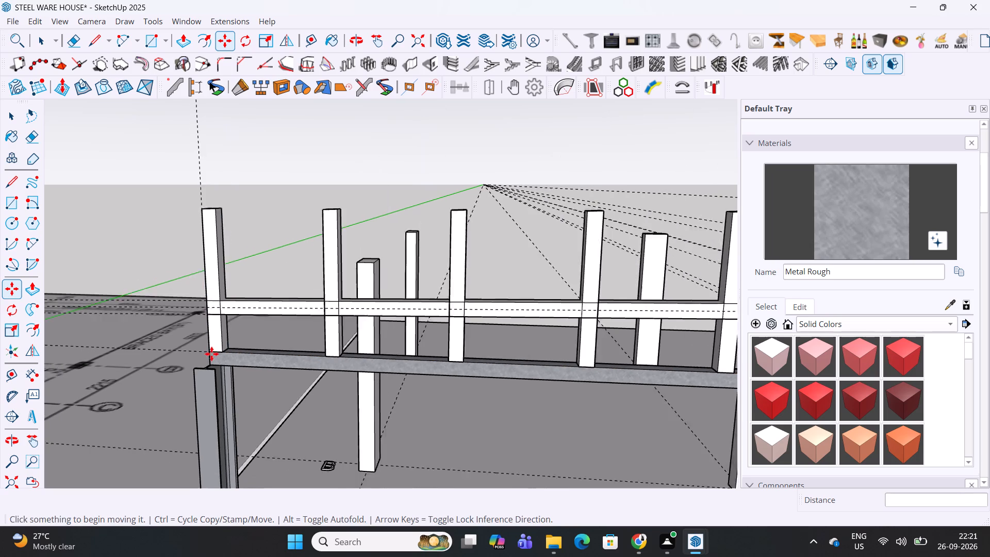
{"action": "scroll", "coordinate": [211, 354], "scroll_direction": "down", "scroll_amount": 10}
{"action": "scroll", "coordinate": [275, 351], "scroll_direction": "down", "scroll_amount": 6}
{"action": "middle_click_drag", "start_coordinate": [675, 353], "coordinate": [665, 315]}
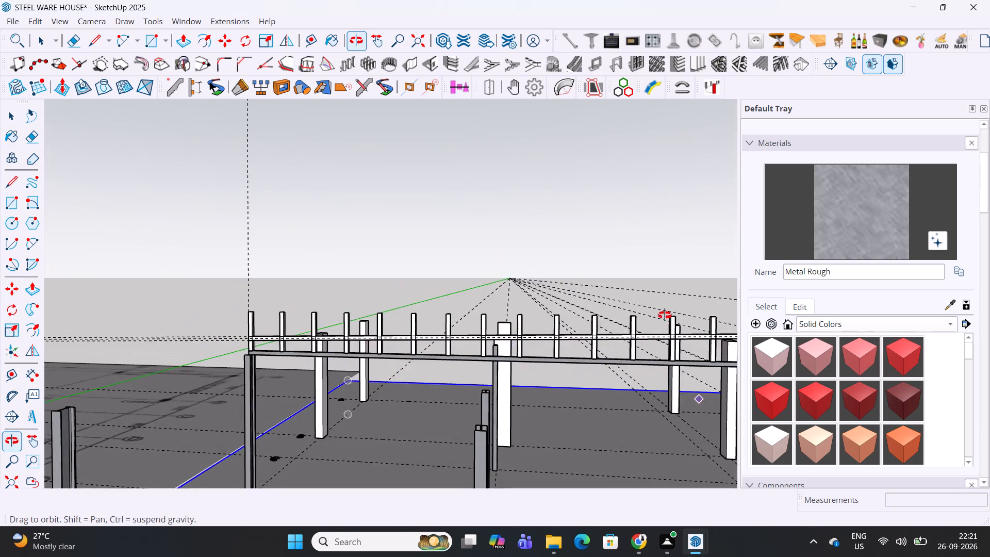
{"action": "middle_click_drag", "start_coordinate": [665, 315], "coordinate": [666, 314]}
{"action": "middle_click_drag", "start_coordinate": [705, 354], "coordinate": [275, 317], "text": "shift"}
{"action": "middle_click_drag", "start_coordinate": [642, 332], "coordinate": [612, 329], "text": "shift"}
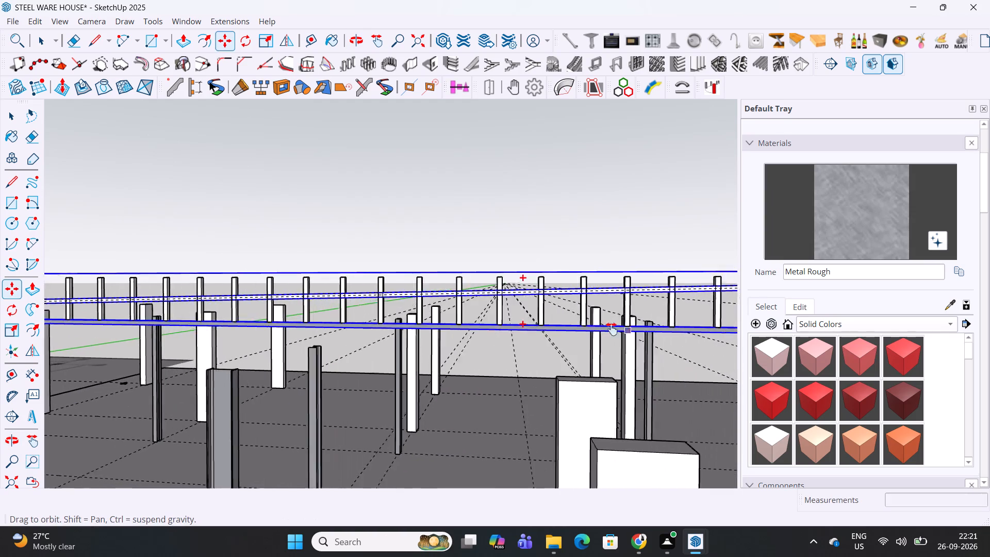
{"action": "middle_click_drag", "start_coordinate": [612, 329], "coordinate": [357, 308], "text": "shift"}
{"action": "key", "text": "slash"}
{"action": "key", "text": "3"}
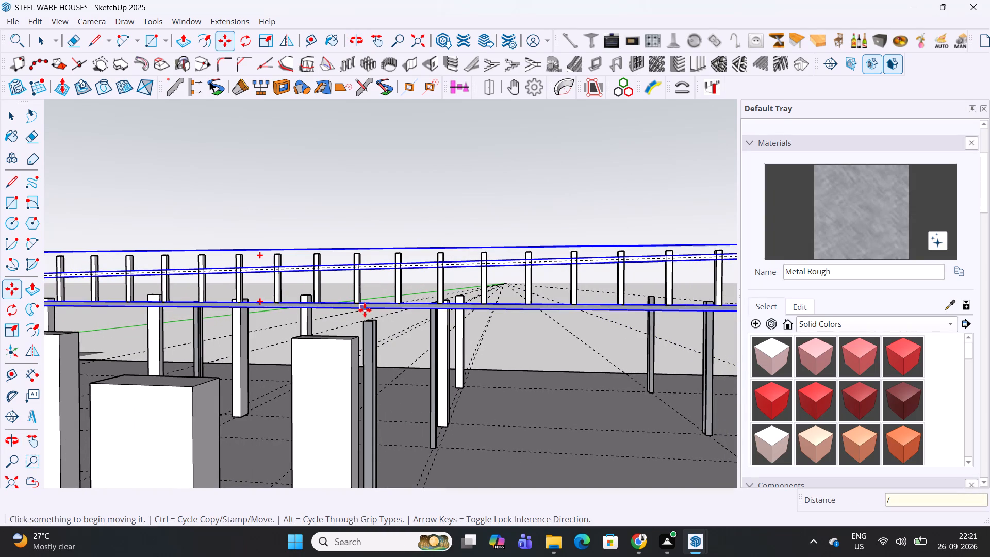
{"action": "key", "text": "3"}
{"action": "key", "text": "Return"}
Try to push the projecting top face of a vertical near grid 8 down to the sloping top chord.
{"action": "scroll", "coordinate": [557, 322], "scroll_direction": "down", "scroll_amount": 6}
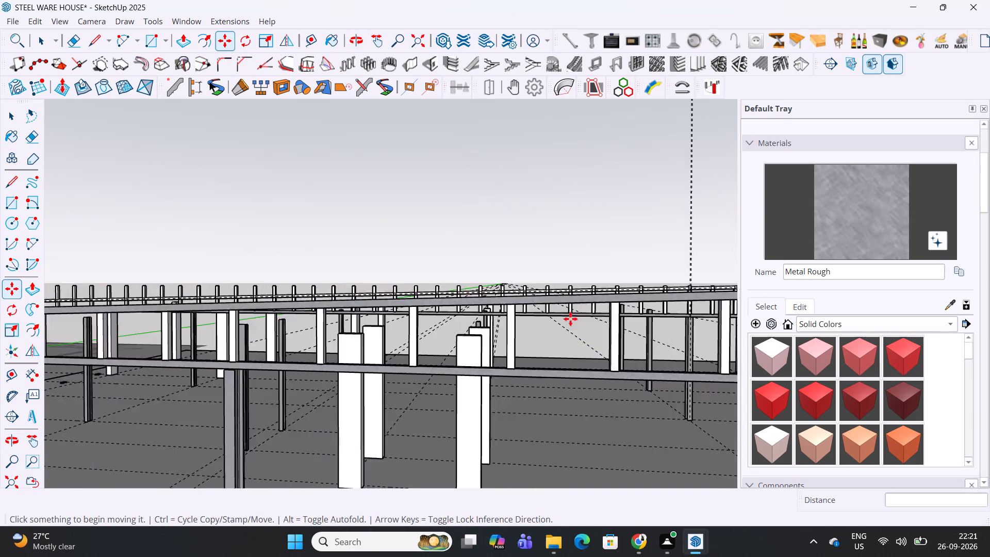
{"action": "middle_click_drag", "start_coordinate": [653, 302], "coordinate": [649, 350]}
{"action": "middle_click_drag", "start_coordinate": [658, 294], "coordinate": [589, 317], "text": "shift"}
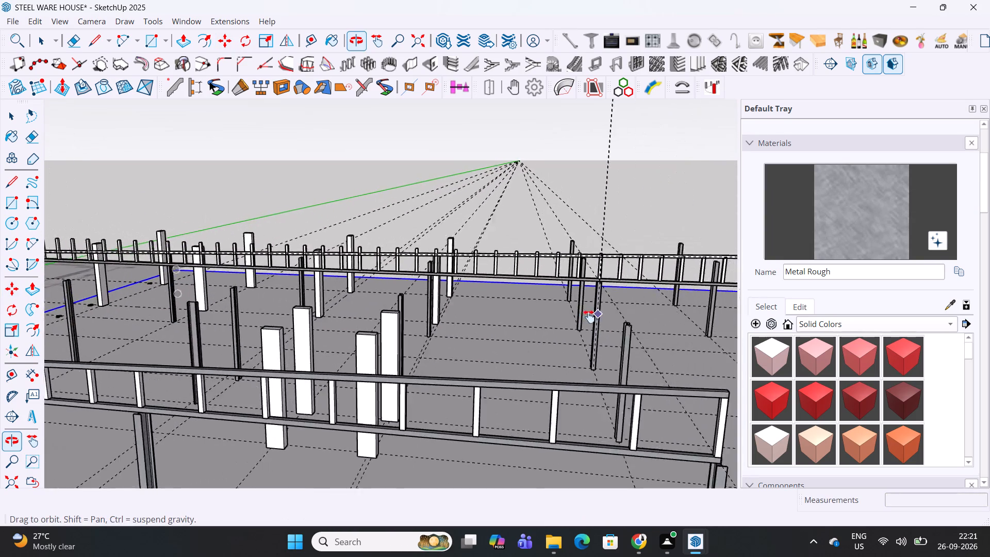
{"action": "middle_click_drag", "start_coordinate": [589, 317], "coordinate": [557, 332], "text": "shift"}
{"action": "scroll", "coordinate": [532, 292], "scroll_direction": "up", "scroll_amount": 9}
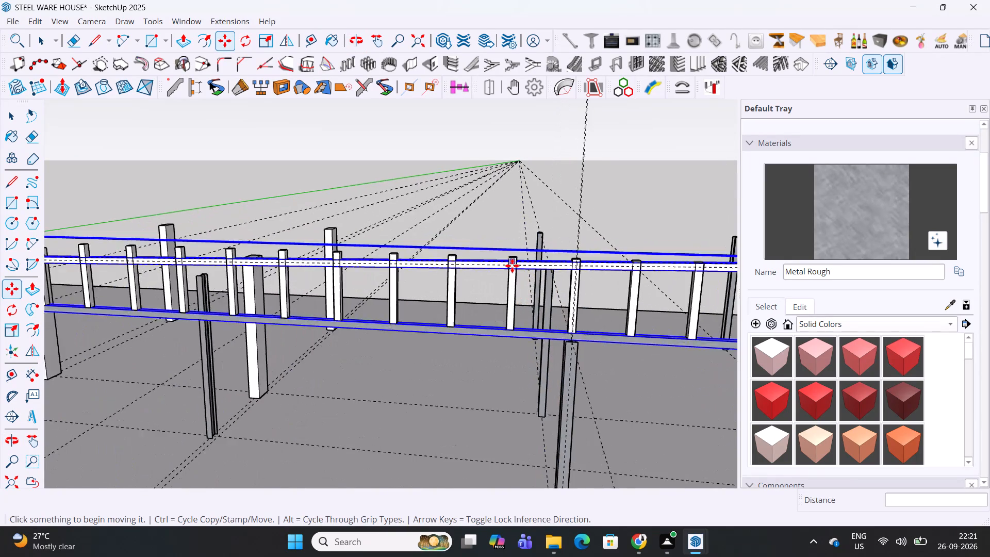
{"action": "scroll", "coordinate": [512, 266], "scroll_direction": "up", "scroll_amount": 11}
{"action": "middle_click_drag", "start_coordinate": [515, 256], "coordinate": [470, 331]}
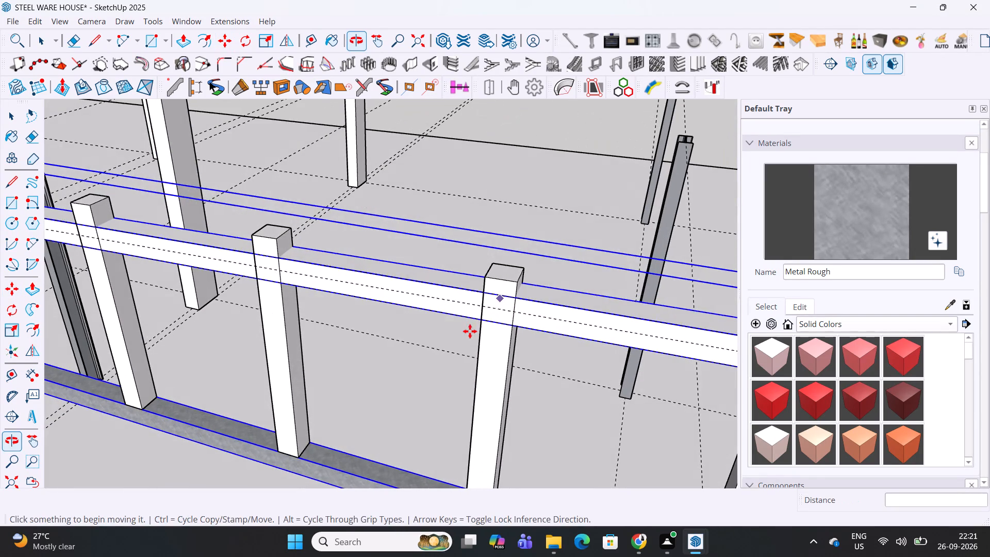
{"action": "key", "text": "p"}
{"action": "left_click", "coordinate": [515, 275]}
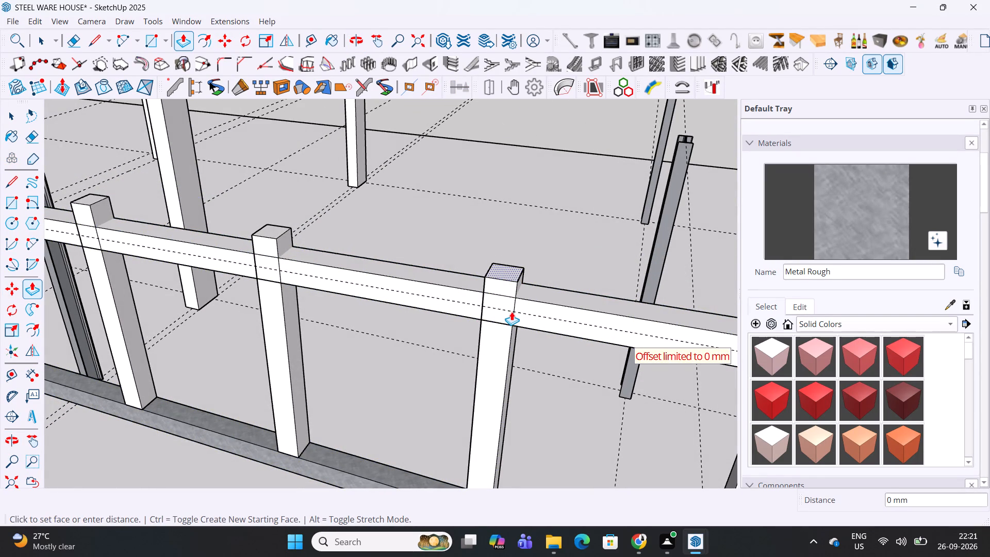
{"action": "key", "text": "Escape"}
Examine how the tops of the verticals between grids 8 and 9 meet the grid D top chord.
{"action": "scroll", "coordinate": [513, 287], "scroll_direction": "down", "scroll_amount": 6}
{"action": "middle_click_drag", "start_coordinate": [696, 305], "coordinate": [536, 260], "text": "shift"}
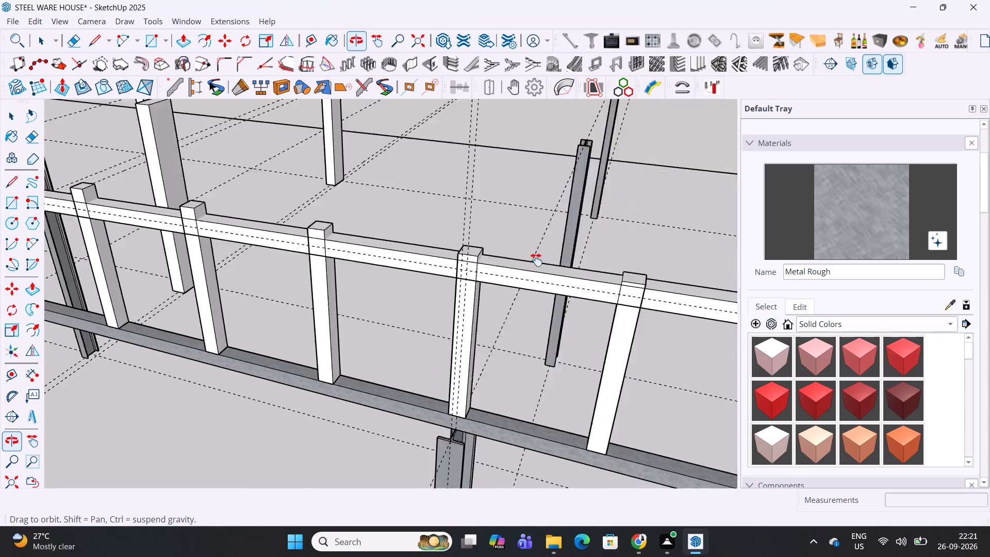
{"action": "middle_click_drag", "start_coordinate": [536, 260], "coordinate": [338, 230], "text": "shift"}
{"action": "scroll", "coordinate": [433, 305], "scroll_direction": "down", "scroll_amount": 6}
{"action": "scroll", "coordinate": [360, 270], "scroll_direction": "up", "scroll_amount": 9}
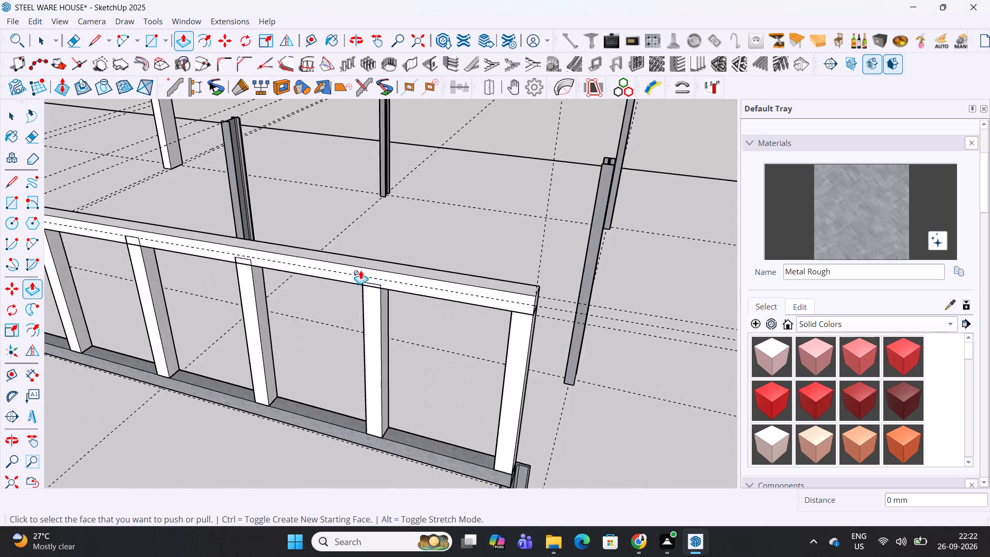
{"action": "scroll", "coordinate": [360, 270], "scroll_direction": "up", "scroll_amount": 11}
{"action": "middle_click_drag", "start_coordinate": [384, 291], "coordinate": [447, 231]}
{"action": "scroll", "coordinate": [398, 282], "scroll_direction": "up", "scroll_amount": 5}
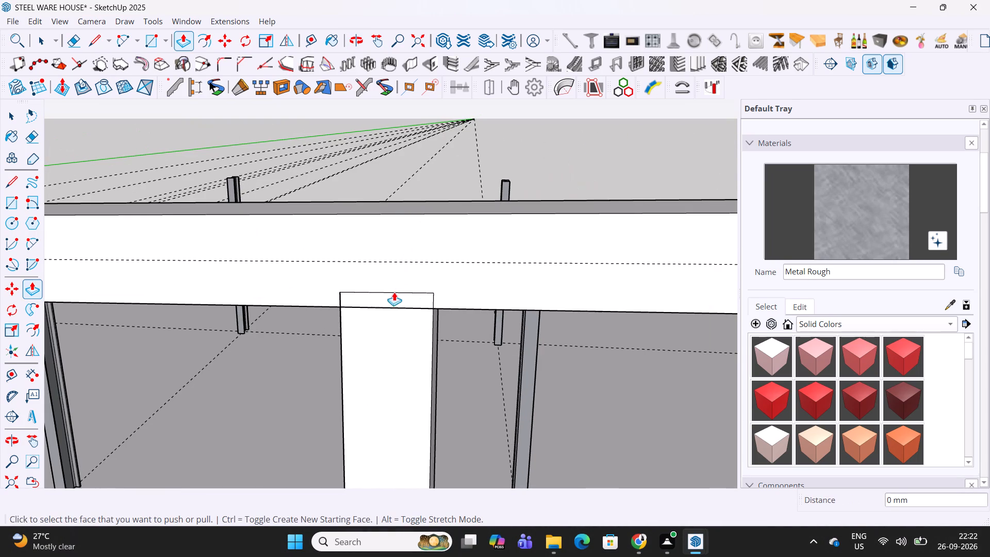
{"action": "key", "text": "space"}
{"action": "left_click", "coordinate": [393, 297]}
{"action": "scroll", "coordinate": [391, 320], "scroll_direction": "up", "scroll_amount": 3}
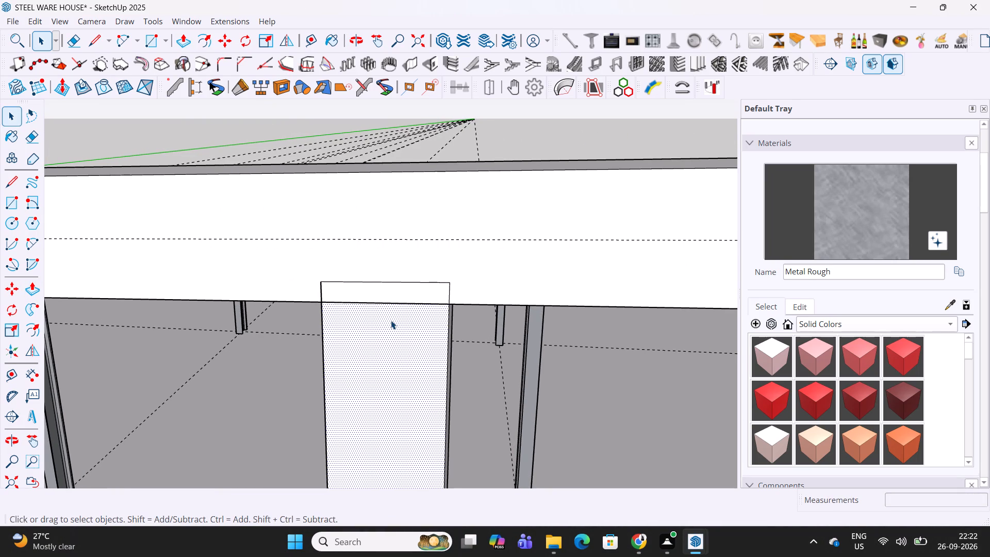
{"action": "left_click", "coordinate": [386, 291]}
{"action": "scroll", "coordinate": [392, 293], "scroll_direction": "down", "scroll_amount": 16}
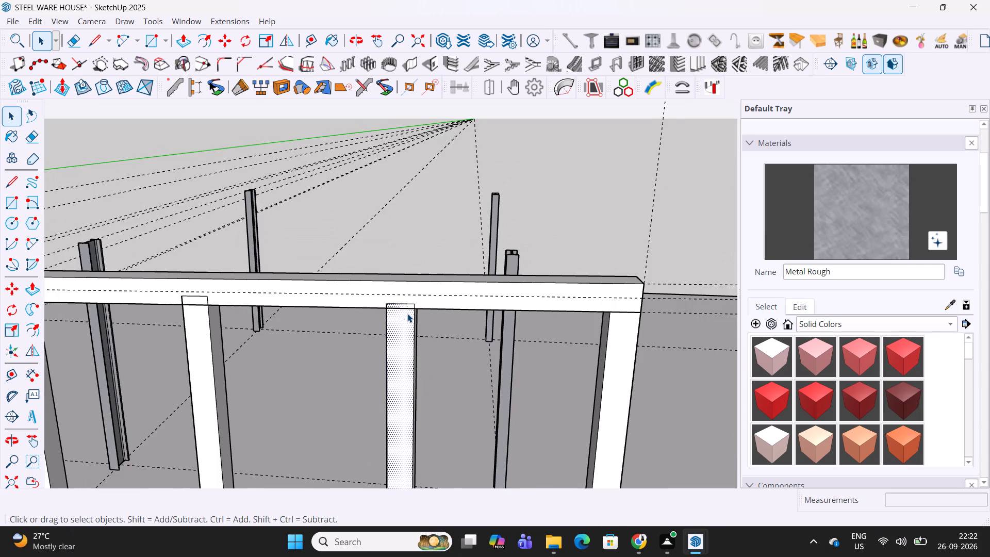
{"action": "middle_click_drag", "start_coordinate": [407, 314], "coordinate": [379, 320]}
{"action": "left_click", "coordinate": [208, 322]}
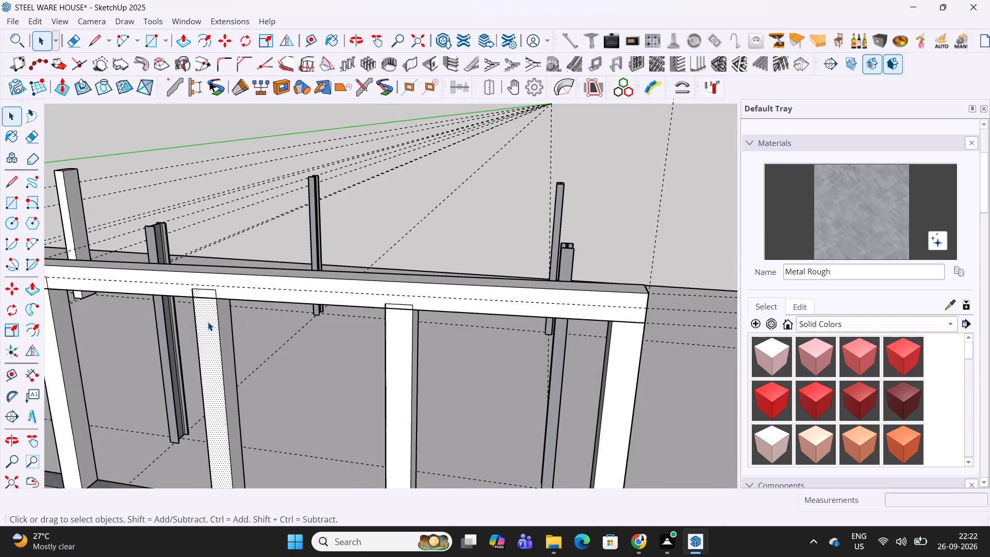
{"action": "scroll", "coordinate": [385, 315], "scroll_direction": "up", "scroll_amount": 4}
{"action": "left_click", "coordinate": [402, 315]}
Delete the guide running along the bottom edge of the grid D top chord.
{"action": "scroll", "coordinate": [405, 307], "scroll_direction": "up", "scroll_amount": 5}
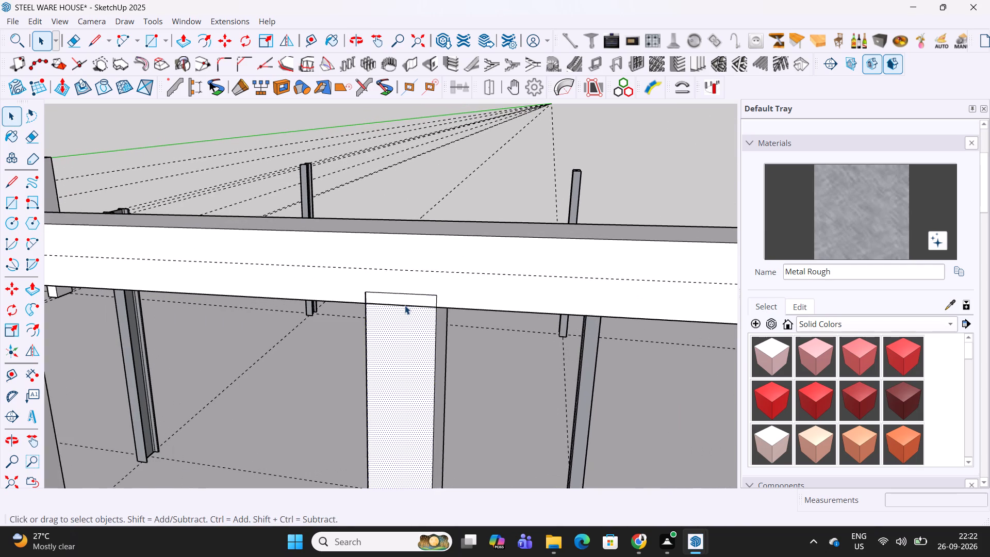
{"action": "left_click", "coordinate": [405, 305]}
{"action": "scroll", "coordinate": [405, 305], "scroll_direction": "up", "scroll_amount": 4}
{"action": "middle_click_drag", "start_coordinate": [415, 306], "coordinate": [336, 185]}
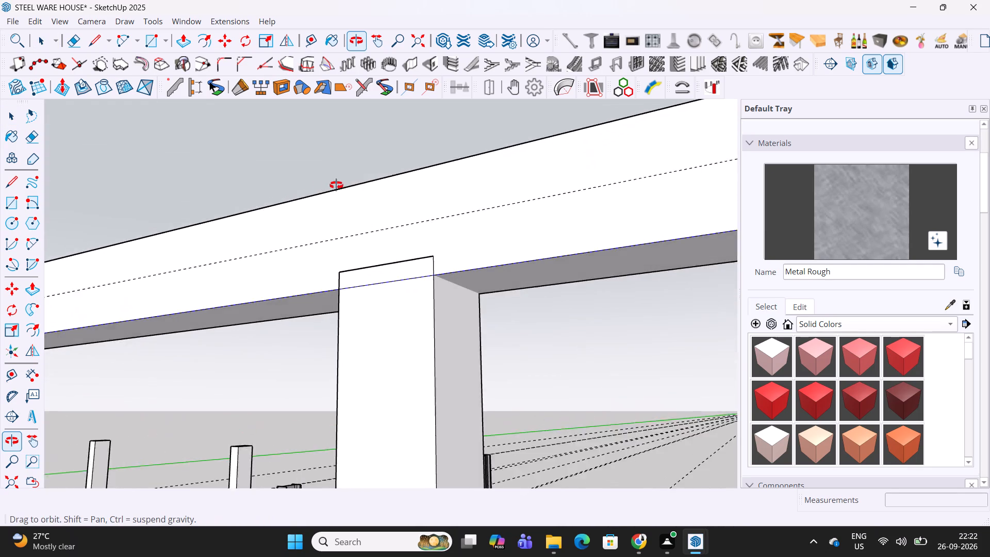
{"action": "middle_click_drag", "start_coordinate": [336, 185], "coordinate": [157, 227]}
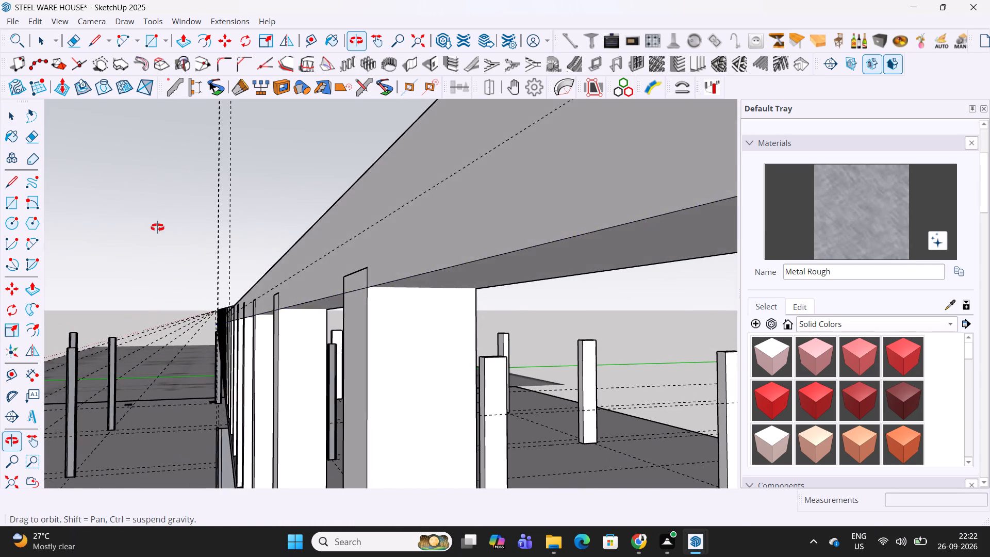
{"action": "middle_click_drag", "start_coordinate": [157, 227], "coordinate": [709, 280]}
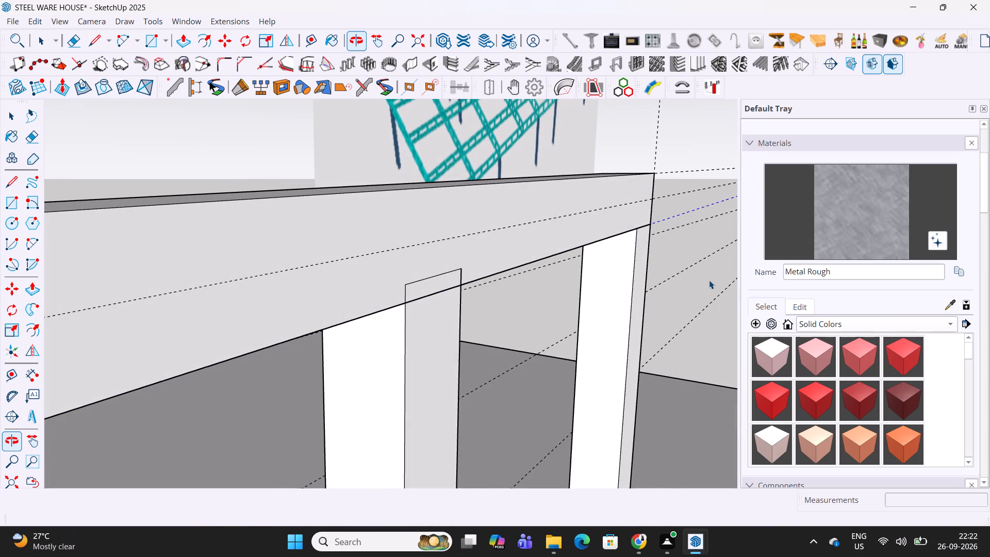
{"action": "key", "text": "Delete"}
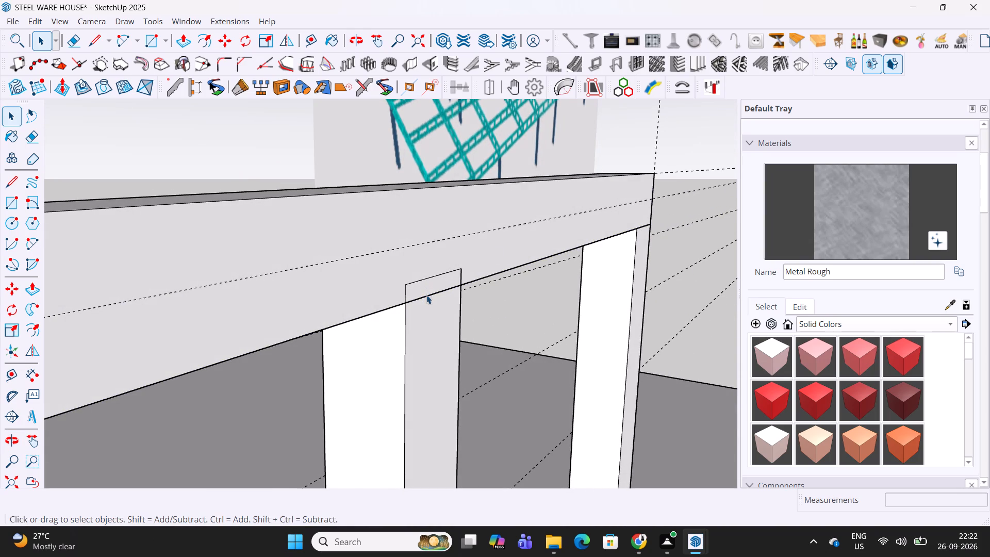
Draw an 80 mm line across the front face of the first vertical in from grid 9, along the top chord's bottom edge.
{"action": "left_click", "coordinate": [426, 295]}
{"action": "left_click", "coordinate": [438, 318]}
{"action": "middle_click_drag", "start_coordinate": [442, 318], "coordinate": [181, 338]}
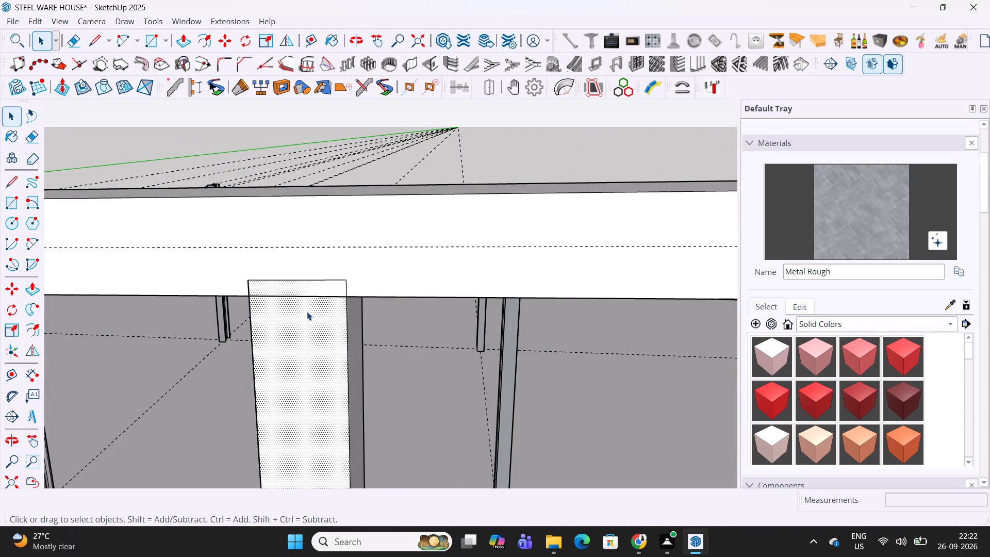
{"action": "key", "text": "l"}
{"action": "left_click", "coordinate": [251, 298]}
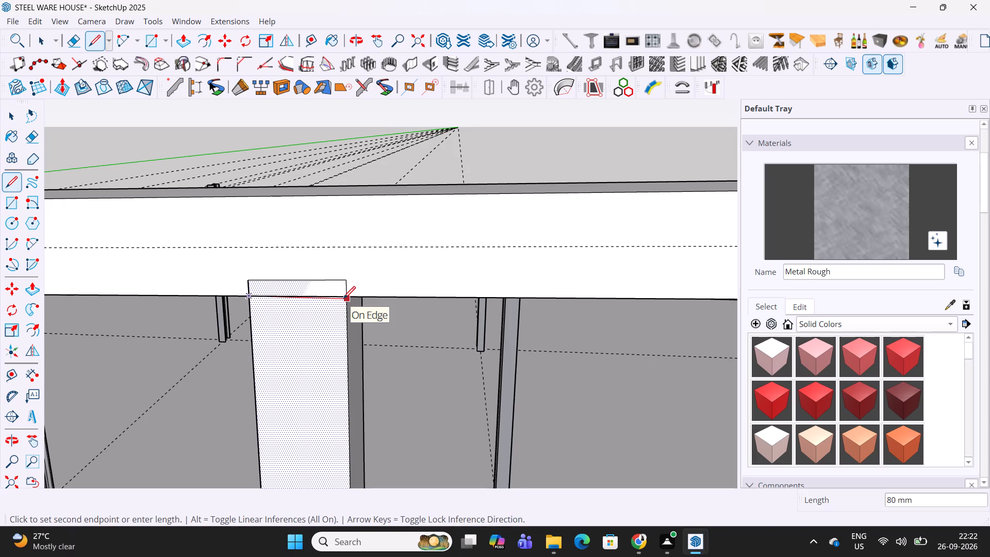
{"action": "scroll", "coordinate": [343, 300], "scroll_direction": "up", "scroll_amount": 15}
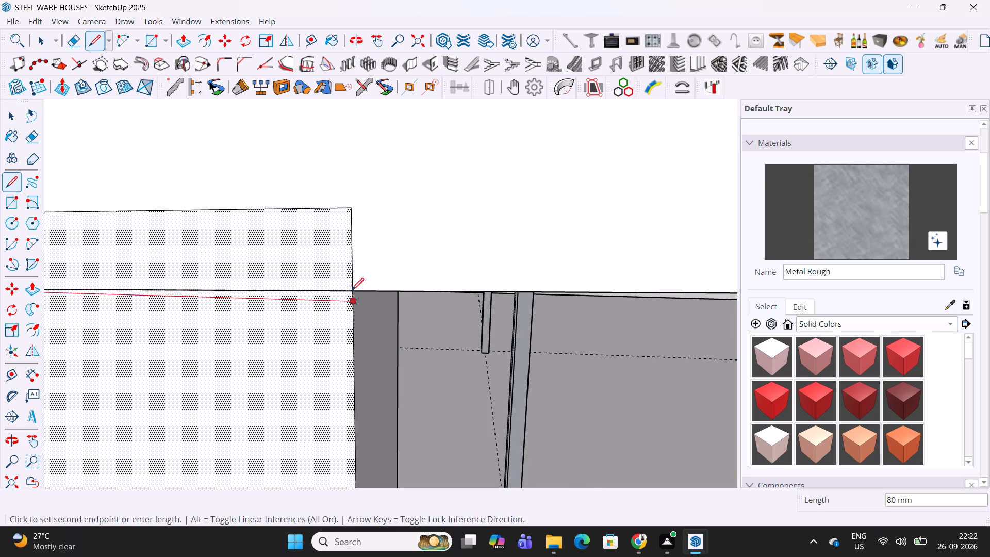
{"action": "left_click", "coordinate": [354, 292]}
{"action": "scroll", "coordinate": [374, 300], "scroll_direction": "down", "scroll_amount": 7}
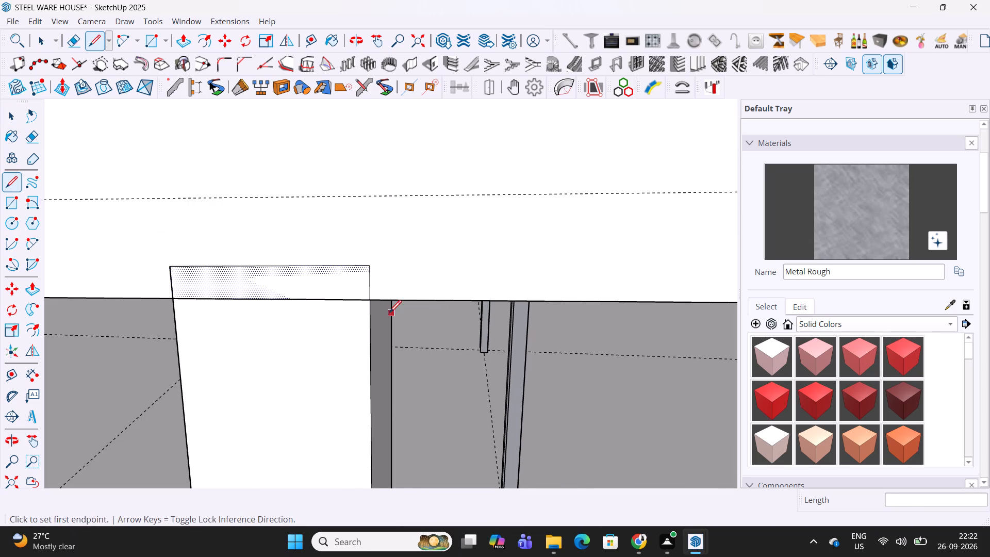
Copy the 80 mm cut line about 615 mm along the top chord to the adjacent vertical and repeat the copy 8 times.
{"action": "key", "text": "space"}
{"action": "left_click", "coordinate": [330, 299]}
{"action": "key", "text": "m"}
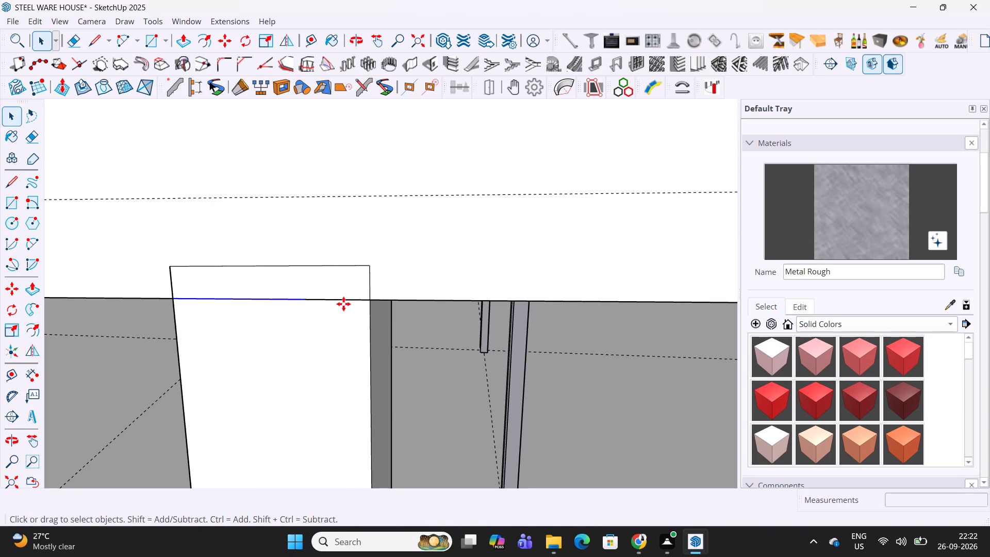
{"action": "left_click", "coordinate": [371, 302]}
{"action": "scroll", "coordinate": [362, 301], "scroll_direction": "down", "scroll_amount": 13}
{"action": "middle_click_drag", "start_coordinate": [295, 310], "coordinate": [348, 310]}
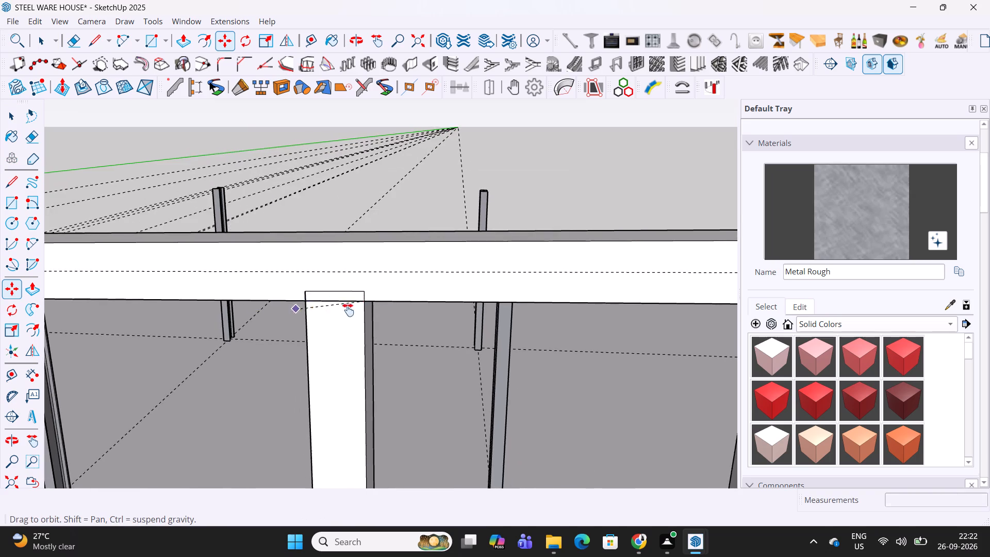
{"action": "middle_click_drag", "start_coordinate": [348, 310], "coordinate": [351, 306]}
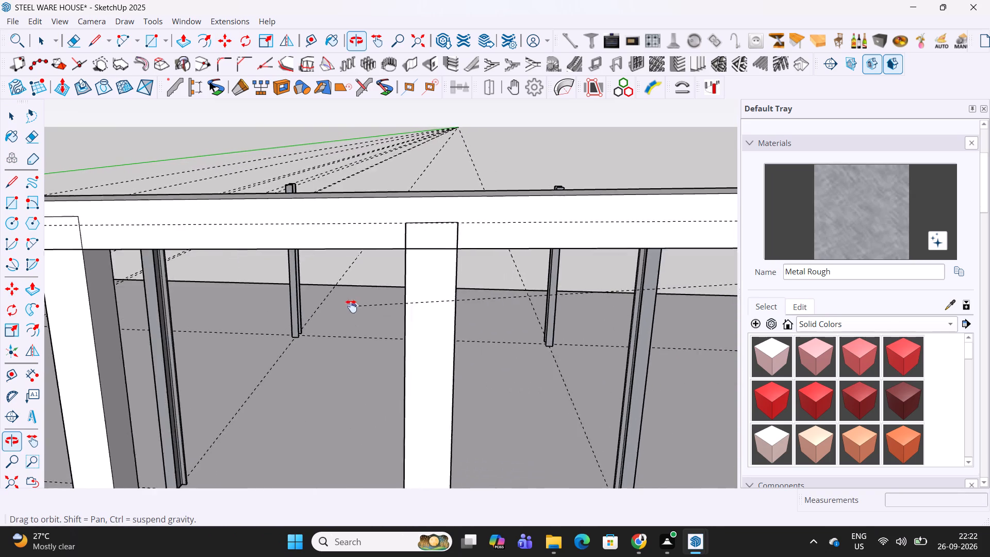
{"action": "middle_click_drag", "start_coordinate": [351, 306], "coordinate": [320, 306]}
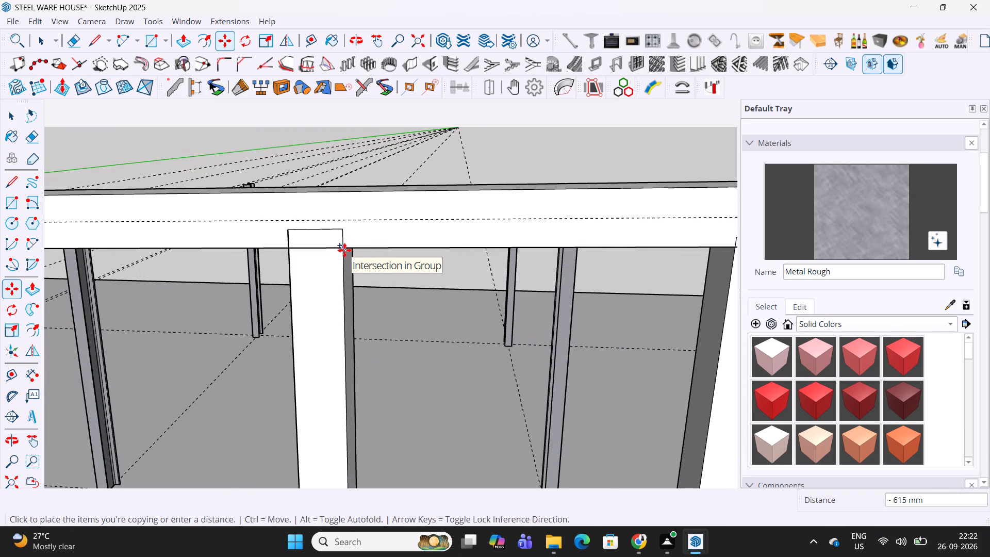
{"action": "left_click", "coordinate": [344, 250]}
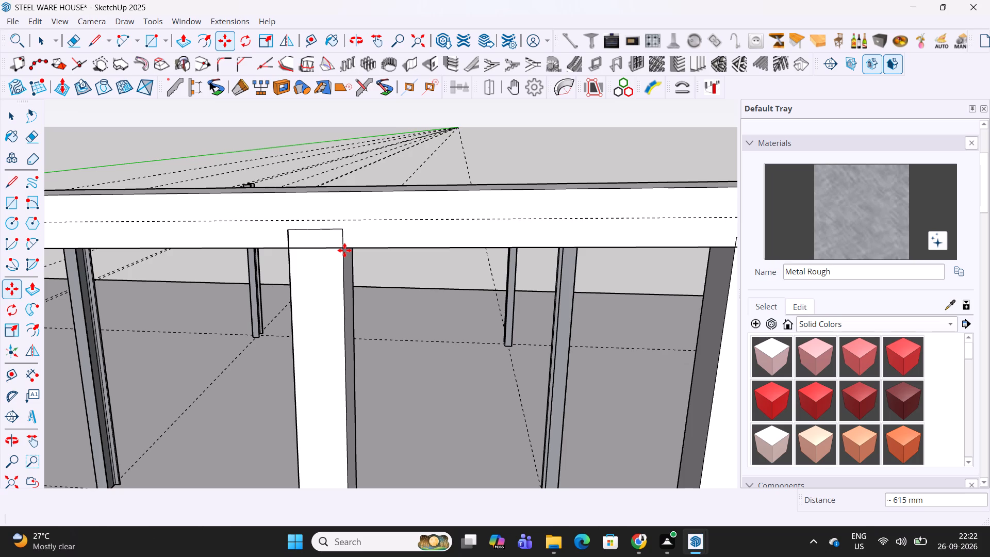
{"action": "key", "text": "asterisk"}
{"action": "type", "text": "20"}
{"action": "key", "text": "BackSpace"}
{"action": "key", "text": "BackSpace"}
{"action": "key", "text": "8"}
{"action": "key", "text": "Return"}
Push the projecting tops of the grid 8 vertical and the adjacent vertical towards grid 9 back 80 mm to remove them.
{"action": "scroll", "coordinate": [324, 302], "scroll_direction": "down", "scroll_amount": 7}
{"action": "middle_click_drag", "start_coordinate": [323, 308], "coordinate": [488, 287]}
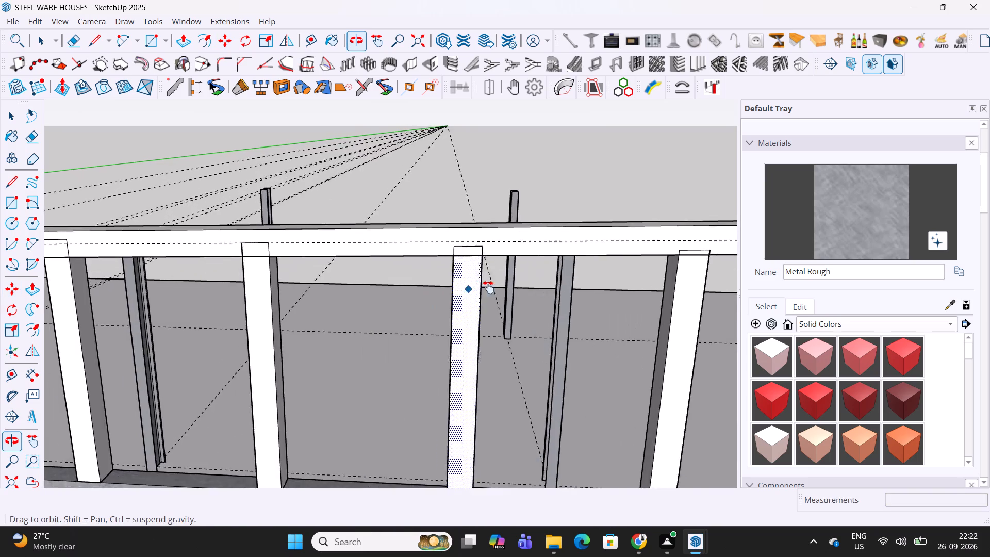
{"action": "middle_click_drag", "start_coordinate": [488, 287], "coordinate": [578, 287]}
{"action": "middle_click_drag", "start_coordinate": [359, 290], "coordinate": [862, 287]}
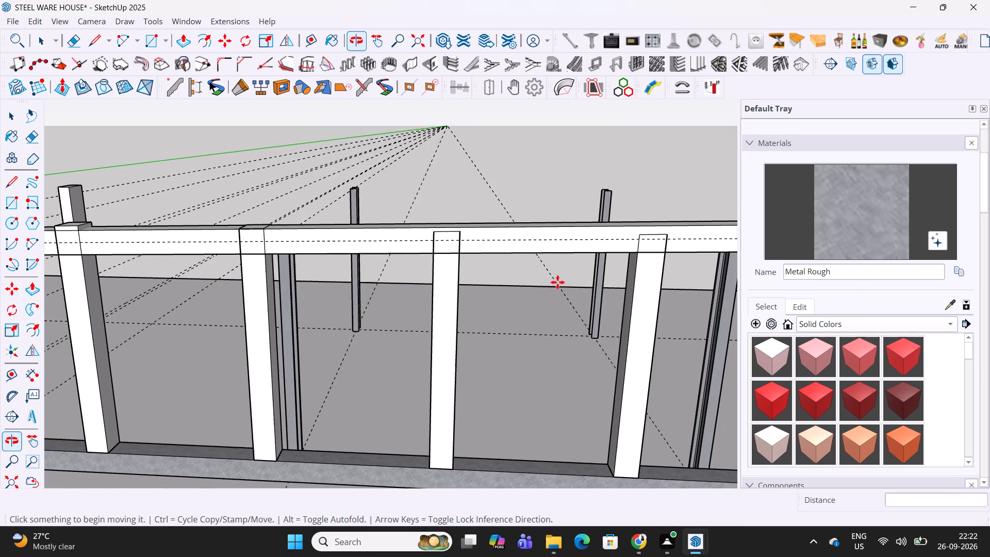
{"action": "middle_click_drag", "start_coordinate": [256, 288], "coordinate": [524, 286]}
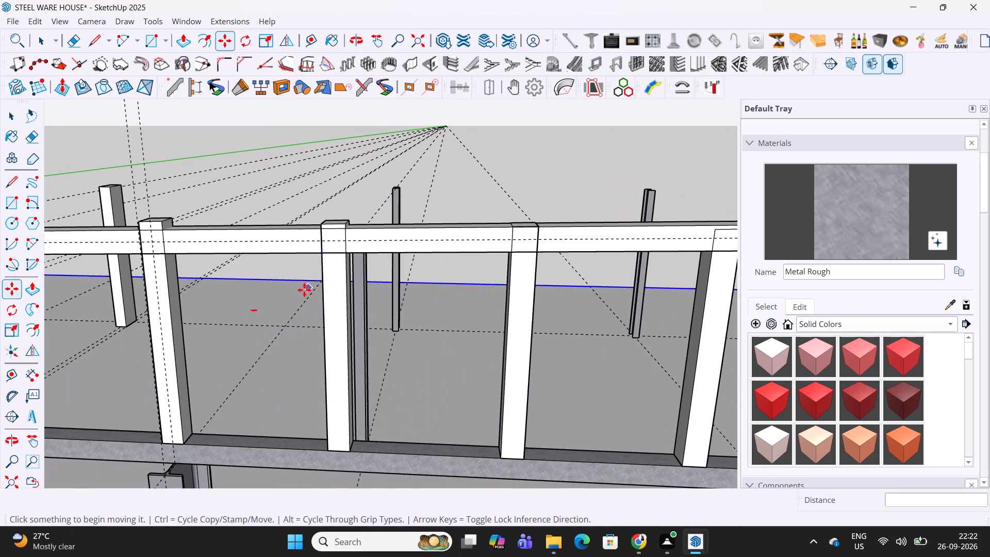
{"action": "middle_click_drag", "start_coordinate": [337, 291], "coordinate": [565, 291]}
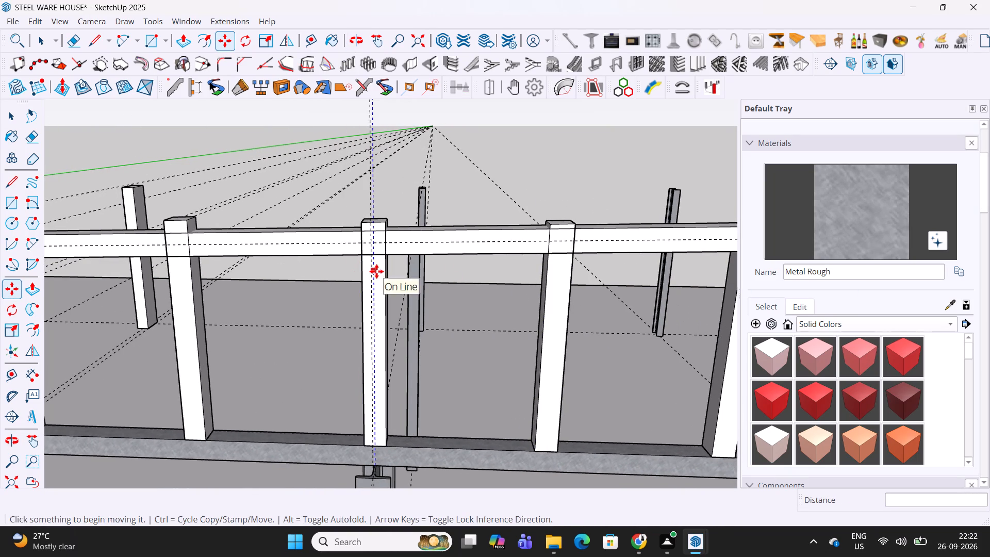
{"action": "middle_click_drag", "start_coordinate": [187, 287], "coordinate": [194, 289], "text": "shift"}
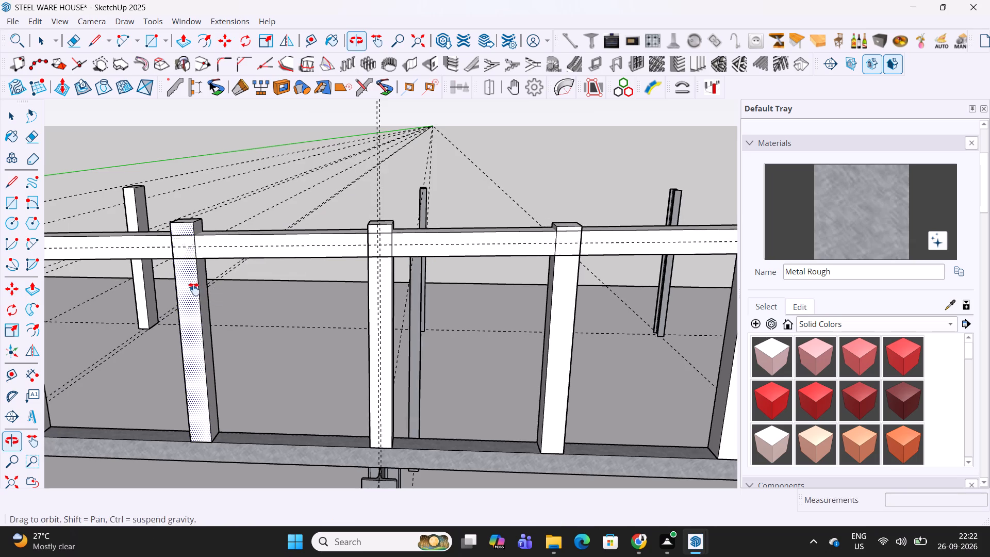
{"action": "middle_click_drag", "start_coordinate": [194, 289], "coordinate": [189, 294], "text": "shift"}
{"action": "middle_click_drag", "start_coordinate": [380, 292], "coordinate": [331, 319]}
{"action": "key", "text": "p"}
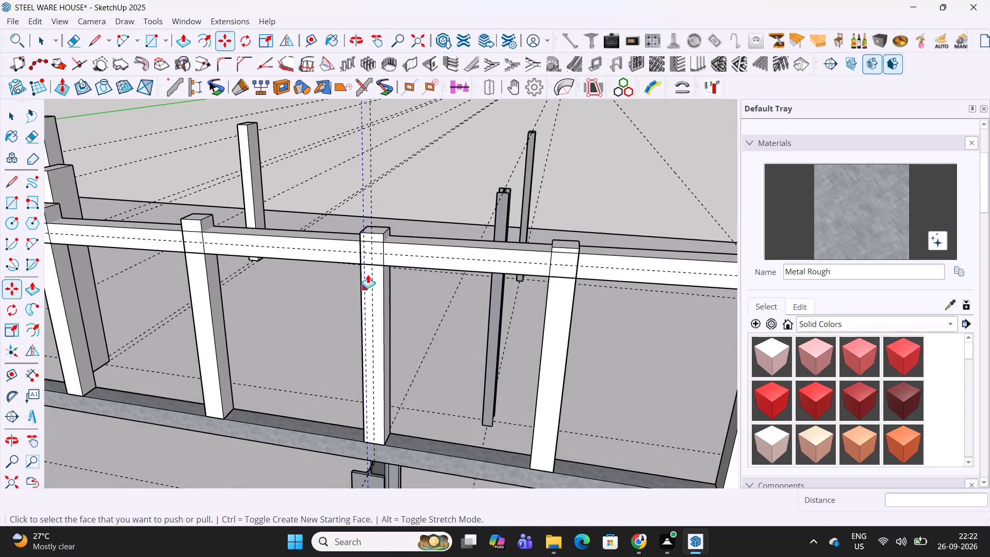
{"action": "left_click", "coordinate": [374, 253]}
{"action": "left_click", "coordinate": [388, 230]}
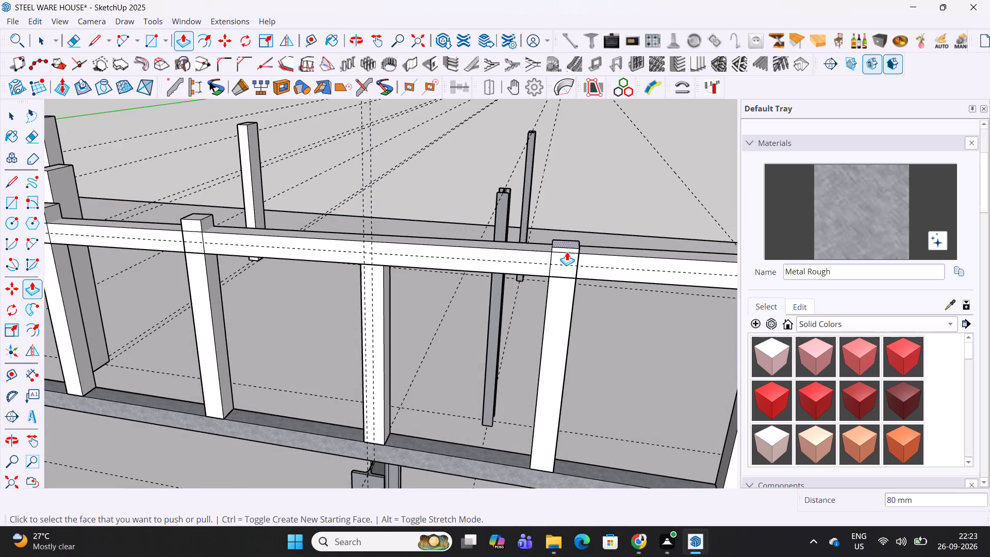
{"action": "double_click", "coordinate": [567, 261]}
Repeat the 80 mm push on the top pieces of the six remaining verticals between grids 8 and 9, removing them above the chord's bottom edge.
{"action": "scroll", "coordinate": [571, 268], "scroll_direction": "down", "scroll_amount": 5}
{"action": "middle_click_drag", "start_coordinate": [618, 289], "coordinate": [448, 282], "text": "shift"}
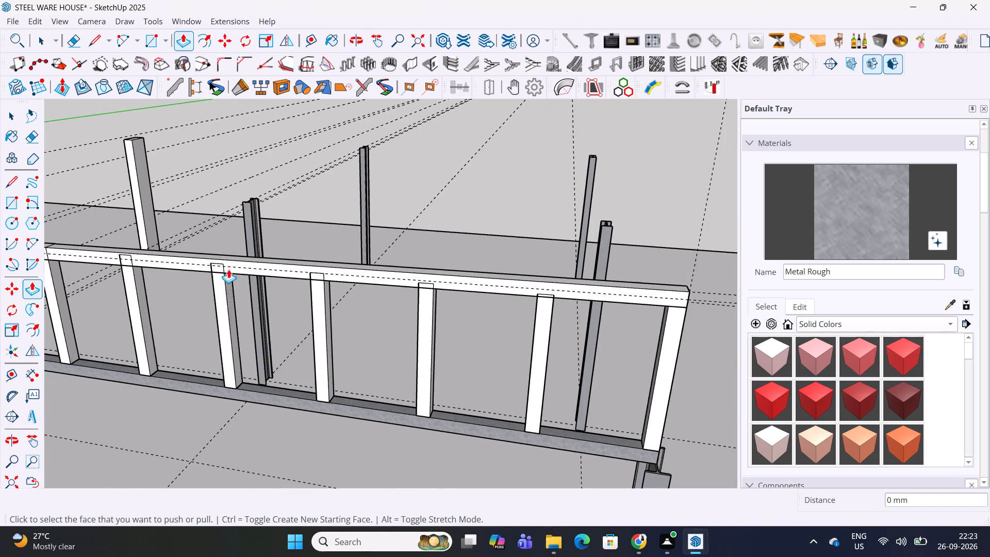
{"action": "double_click", "coordinate": [219, 268]}
{"action": "double_click", "coordinate": [128, 260]}
{"action": "double_click", "coordinate": [317, 275]}
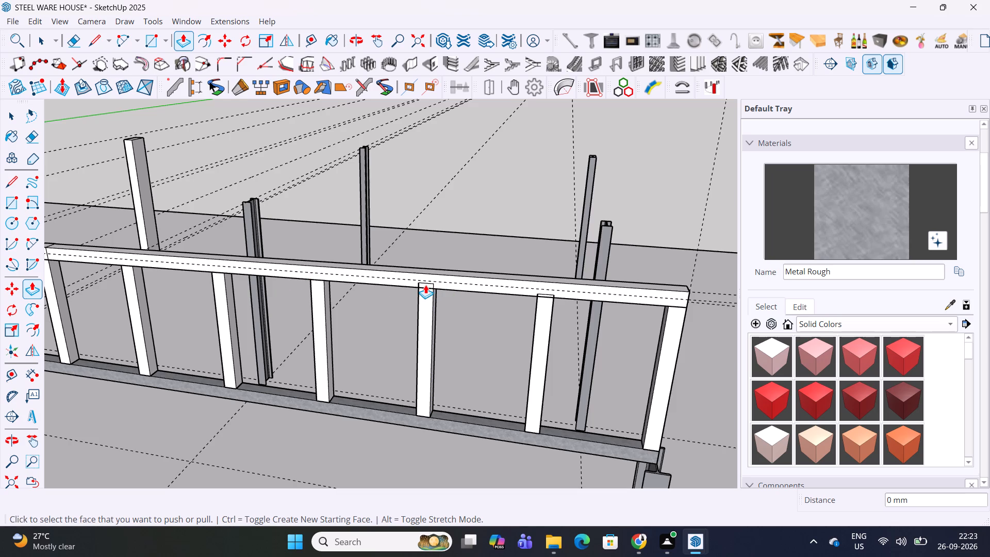
{"action": "double_click", "coordinate": [425, 285]}
{"action": "scroll", "coordinate": [548, 296], "scroll_direction": "up", "scroll_amount": 8}
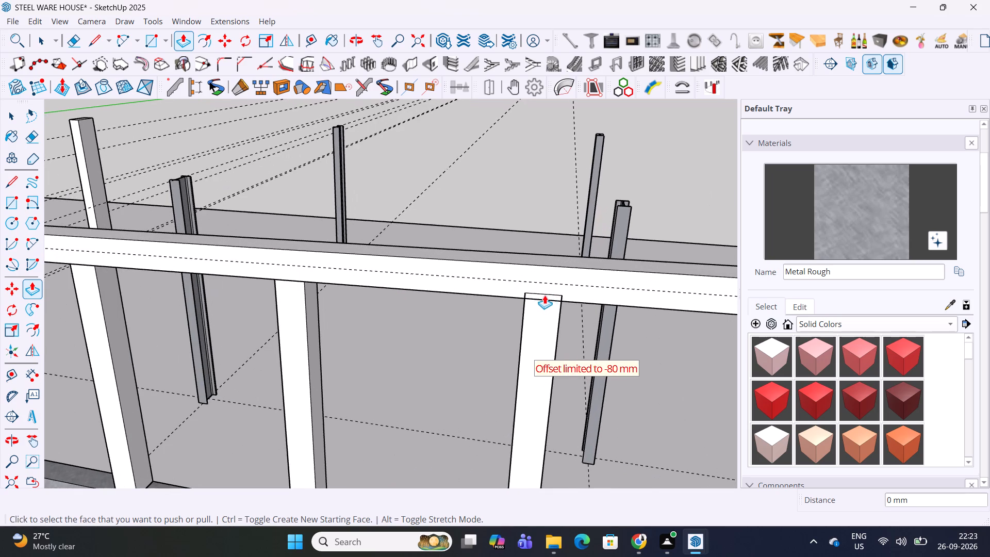
{"action": "double_click", "coordinate": [544, 296]}
{"action": "scroll", "coordinate": [544, 296], "scroll_direction": "down", "scroll_amount": 11}
{"action": "middle_click_drag", "start_coordinate": [416, 309], "coordinate": [459, 309], "text": "shift"}
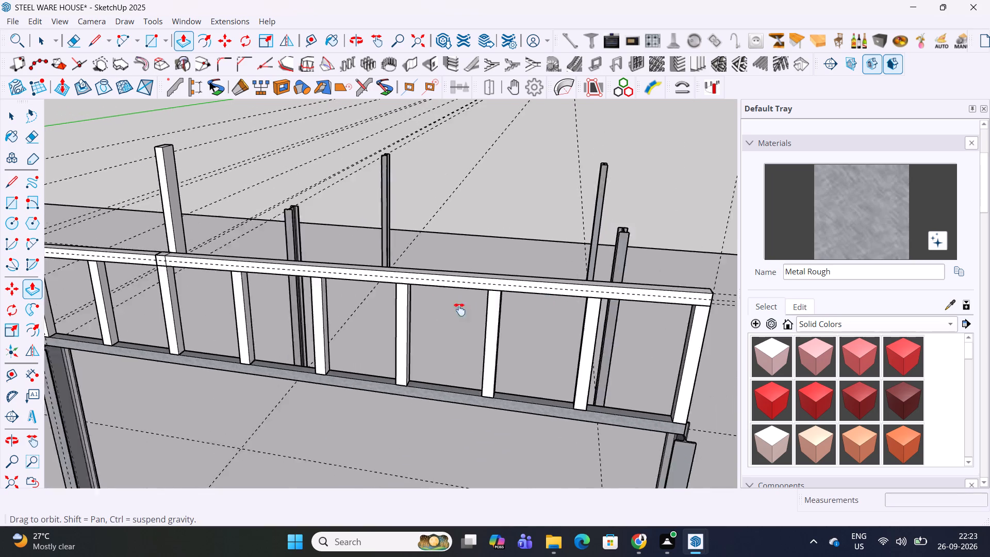
{"action": "middle_click_drag", "start_coordinate": [459, 309], "coordinate": [552, 321], "text": "shift"}
{"action": "scroll", "coordinate": [520, 304], "scroll_direction": "up", "scroll_amount": 2}
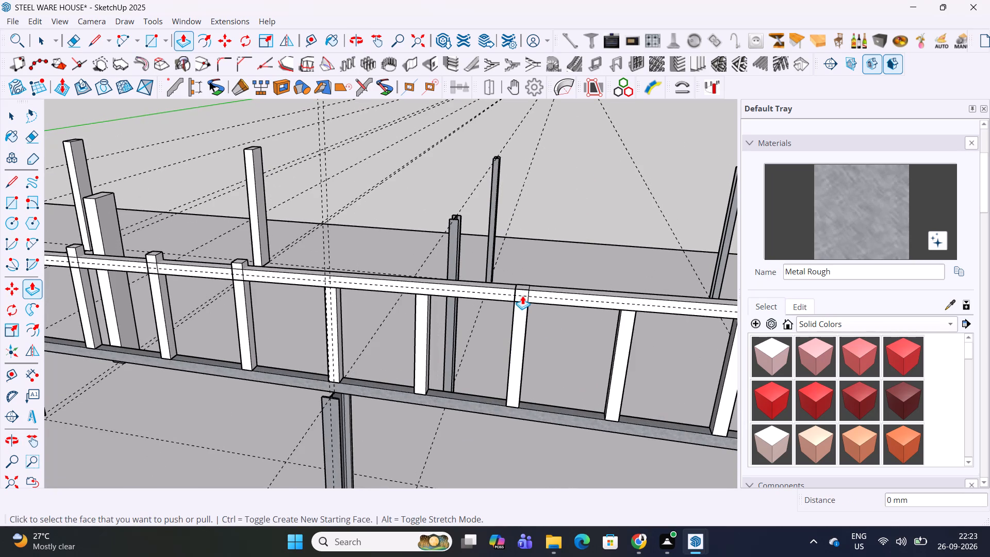
{"action": "scroll", "coordinate": [522, 296], "scroll_direction": "up", "scroll_amount": 4}
{"action": "double_click", "coordinate": [523, 294]}
Draw an 80 mm line across the front face of the first projecting vertical beyond grid 8, along the top chord's bottom edge.
{"action": "middle_click_drag", "start_coordinate": [270, 307], "coordinate": [369, 338], "text": "shift"}
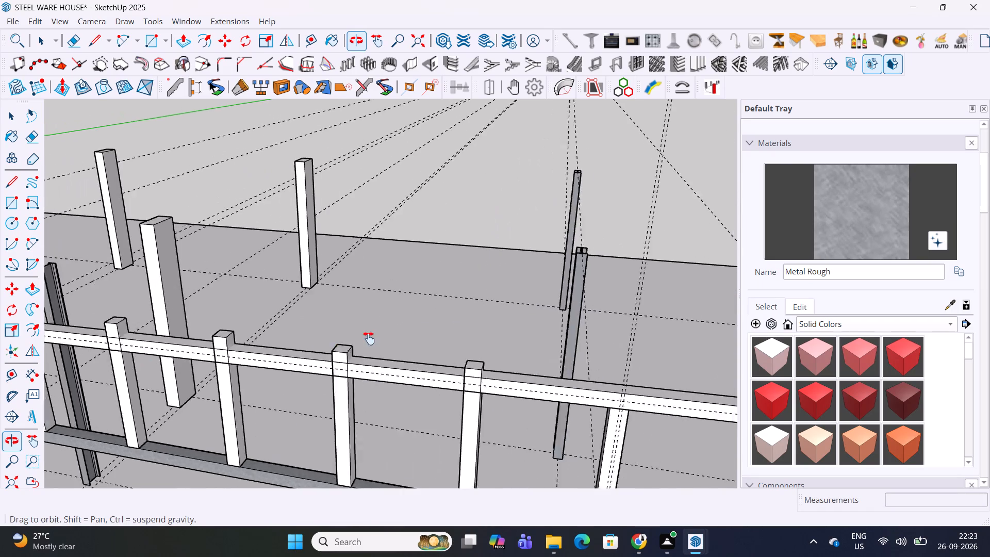
{"action": "middle_click_drag", "start_coordinate": [369, 338], "coordinate": [340, 323], "text": "shift"}
{"action": "scroll", "coordinate": [409, 338], "scroll_direction": "up", "scroll_amount": 10}
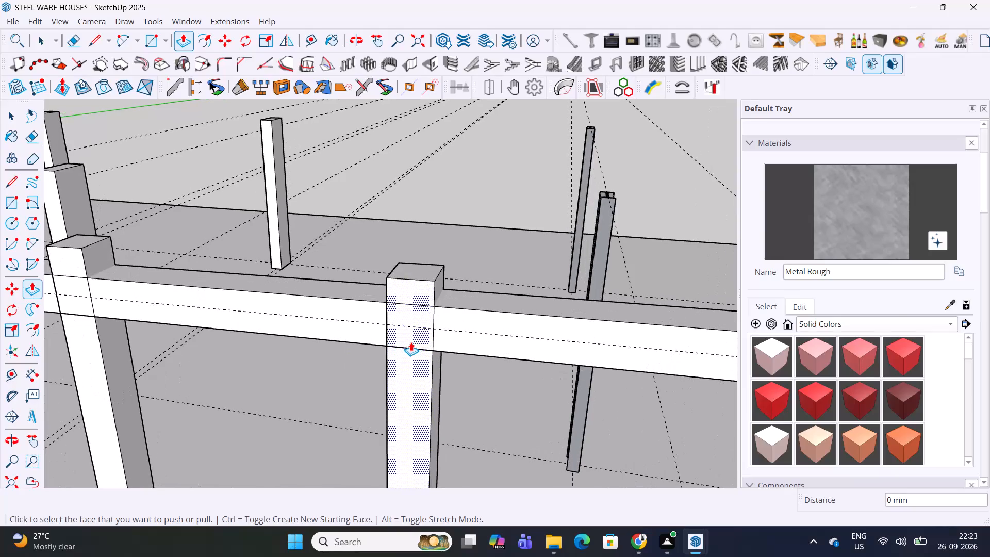
{"action": "key", "text": "l"}
{"action": "scroll", "coordinate": [435, 352], "scroll_direction": "up", "scroll_amount": 10}
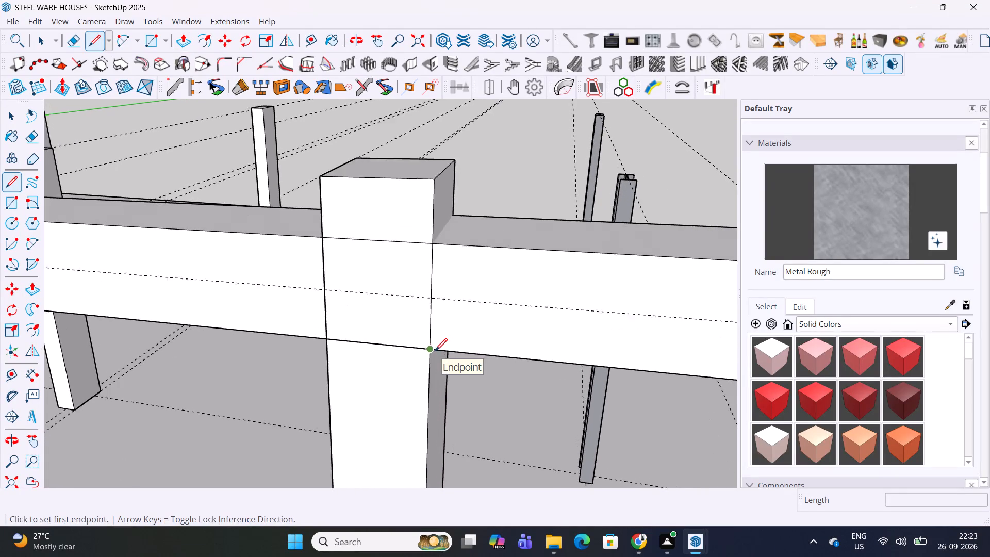
{"action": "scroll", "coordinate": [435, 352], "scroll_direction": "up", "scroll_amount": 5}
{"action": "middle_click_drag", "start_coordinate": [381, 351], "coordinate": [526, 281]}
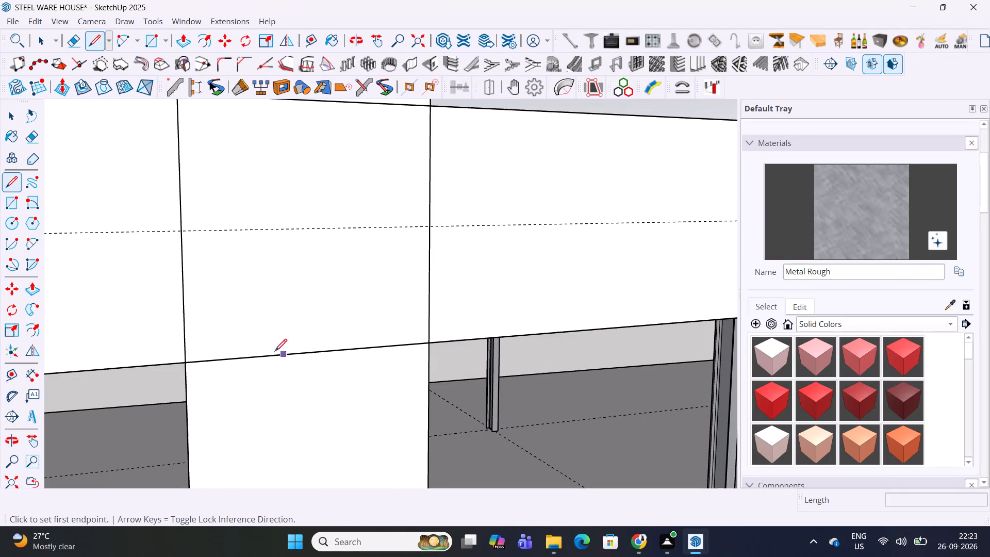
{"action": "left_click", "coordinate": [187, 364]}
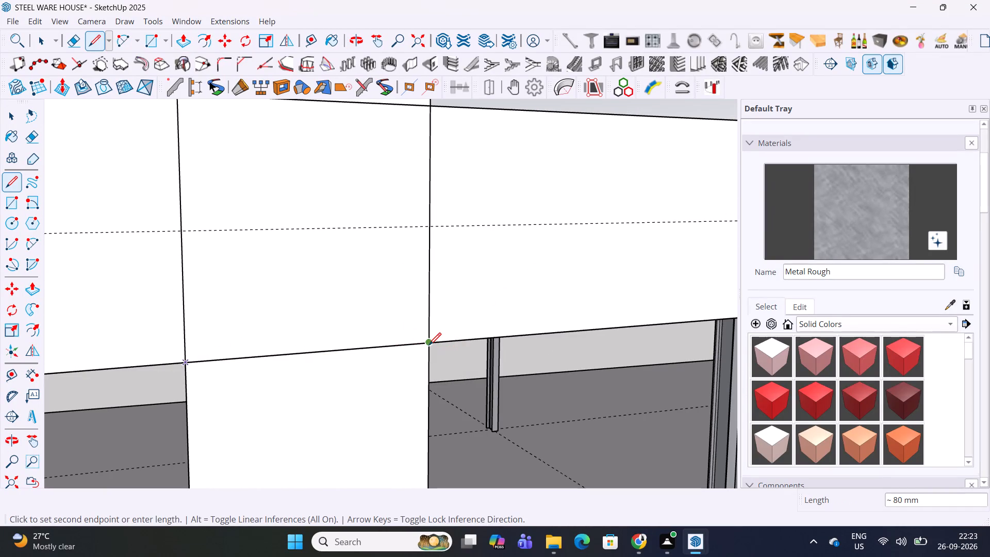
{"action": "left_click", "coordinate": [430, 346]}
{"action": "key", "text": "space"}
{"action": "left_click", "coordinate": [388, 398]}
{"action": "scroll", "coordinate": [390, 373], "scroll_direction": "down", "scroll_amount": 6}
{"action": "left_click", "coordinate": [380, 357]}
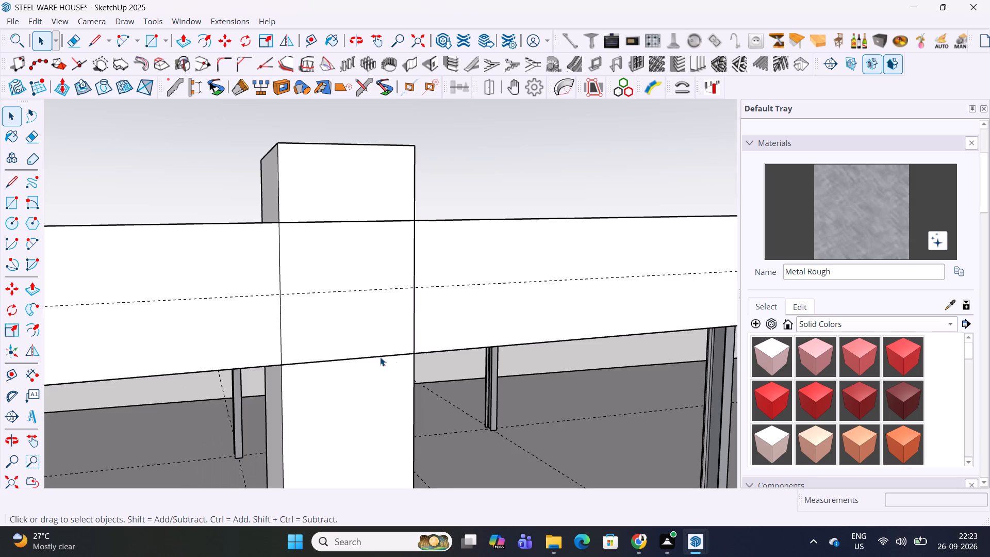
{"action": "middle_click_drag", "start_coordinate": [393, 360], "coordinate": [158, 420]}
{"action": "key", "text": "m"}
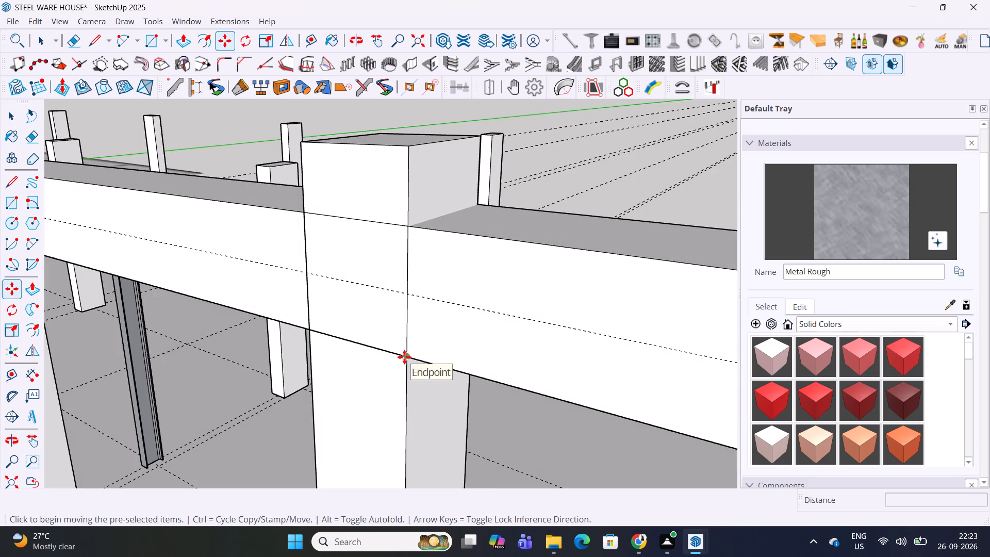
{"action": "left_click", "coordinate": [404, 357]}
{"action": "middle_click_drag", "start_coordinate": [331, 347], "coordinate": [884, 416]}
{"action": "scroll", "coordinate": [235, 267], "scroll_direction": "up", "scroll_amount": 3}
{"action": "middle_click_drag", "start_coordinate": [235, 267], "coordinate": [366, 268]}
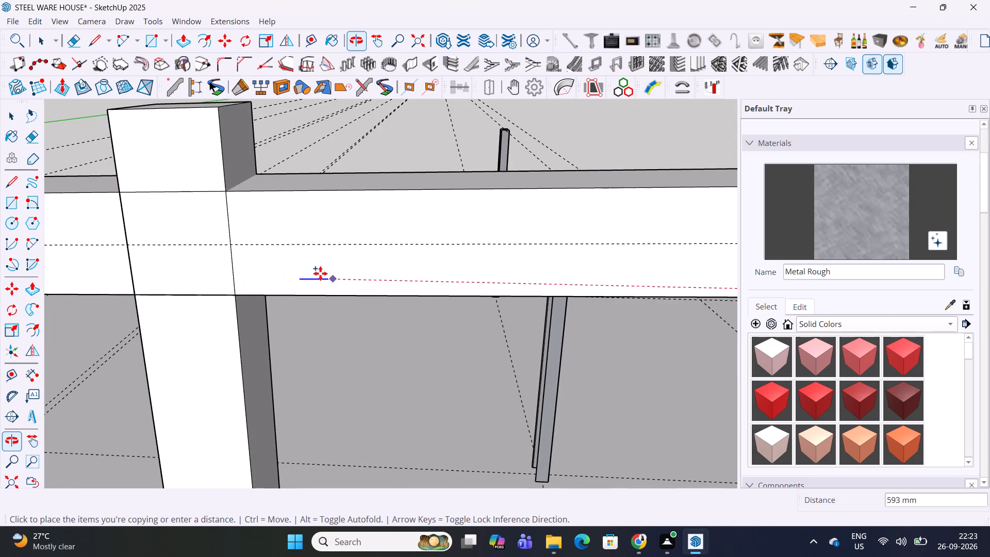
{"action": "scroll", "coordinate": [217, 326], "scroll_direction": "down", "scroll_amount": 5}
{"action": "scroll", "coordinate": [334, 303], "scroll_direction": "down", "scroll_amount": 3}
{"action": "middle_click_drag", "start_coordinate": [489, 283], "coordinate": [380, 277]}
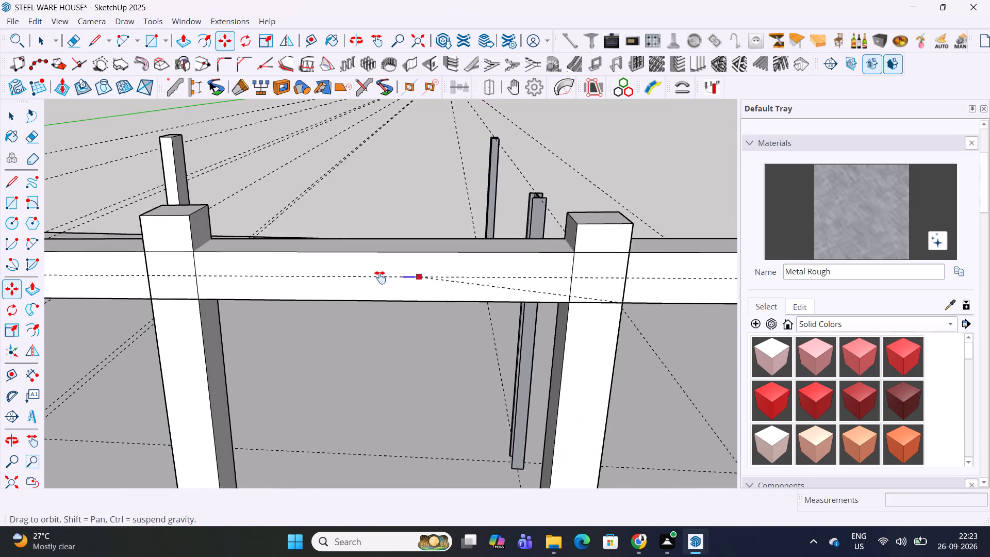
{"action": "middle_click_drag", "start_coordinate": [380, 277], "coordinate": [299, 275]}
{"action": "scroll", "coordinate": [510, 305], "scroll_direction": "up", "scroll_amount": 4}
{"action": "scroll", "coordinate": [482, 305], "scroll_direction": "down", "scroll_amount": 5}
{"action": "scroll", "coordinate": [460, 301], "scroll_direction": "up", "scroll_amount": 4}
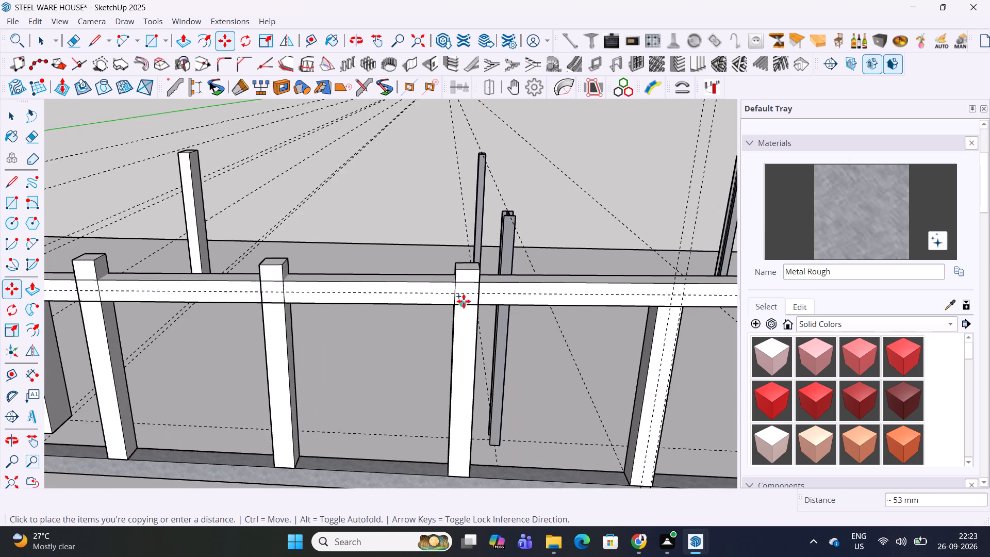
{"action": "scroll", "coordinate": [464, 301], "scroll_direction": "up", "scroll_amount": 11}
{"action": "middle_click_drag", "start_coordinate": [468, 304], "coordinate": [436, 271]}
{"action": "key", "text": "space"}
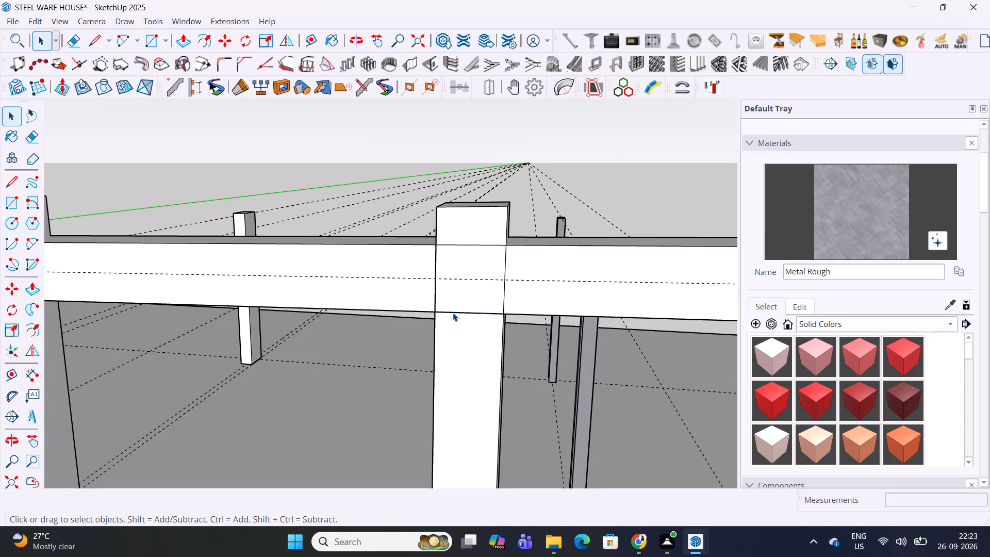
Copy the whole cut line from the first vertical beyond grid 8 about 670 mm along the chord to the next vertical.
{"action": "left_click", "coordinate": [453, 313]}
{"action": "scroll", "coordinate": [457, 312], "scroll_direction": "up", "scroll_amount": 7}
{"action": "middle_click_drag", "start_coordinate": [471, 316], "coordinate": [576, 336]}
{"action": "left_click", "coordinate": [515, 299], "text": "ctrl"}
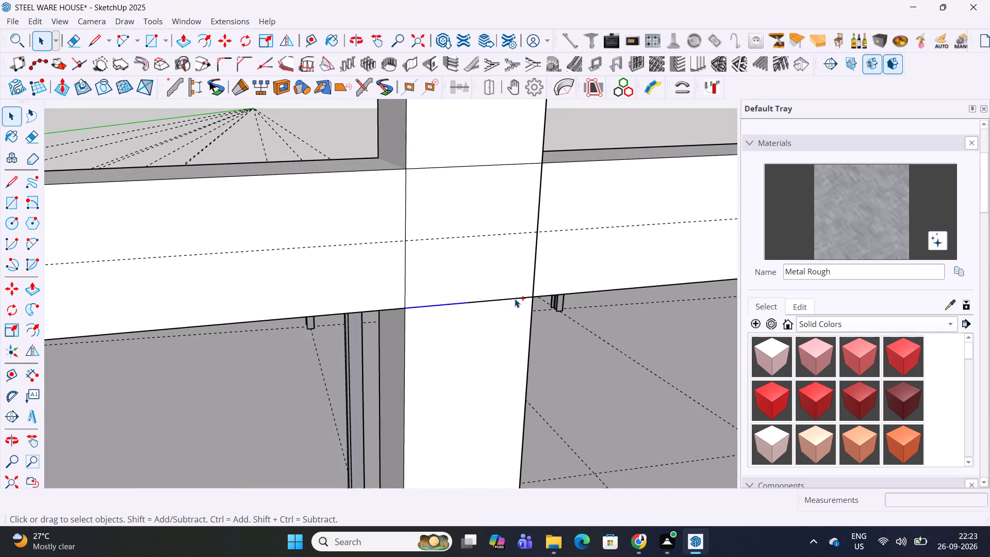
{"action": "middle_click_drag", "start_coordinate": [507, 312], "coordinate": [370, 332]}
{"action": "key", "text": "m"}
{"action": "left_click", "coordinate": [531, 325]}
{"action": "scroll", "coordinate": [403, 351], "scroll_direction": "down", "scroll_amount": 4}
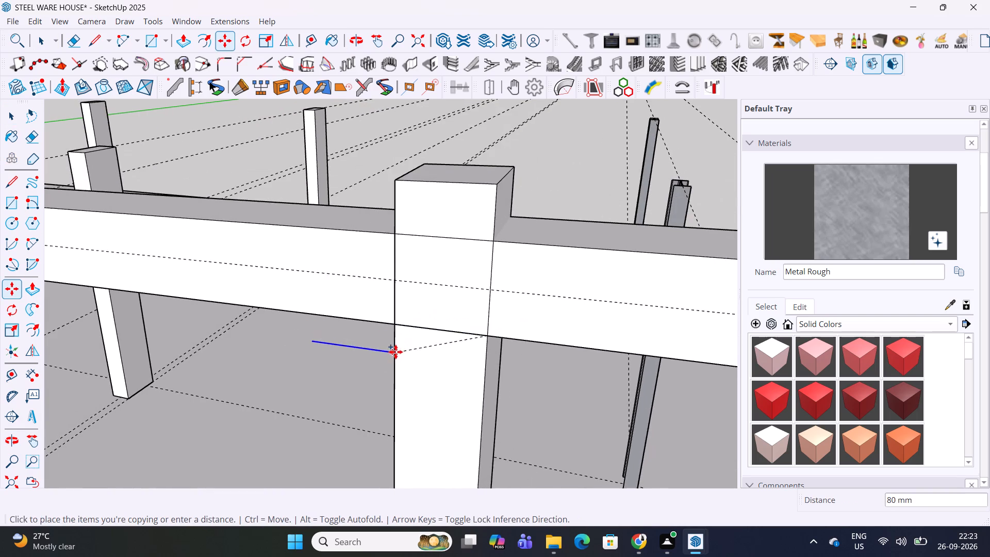
{"action": "middle_click_drag", "start_coordinate": [395, 352], "coordinate": [879, 343]}
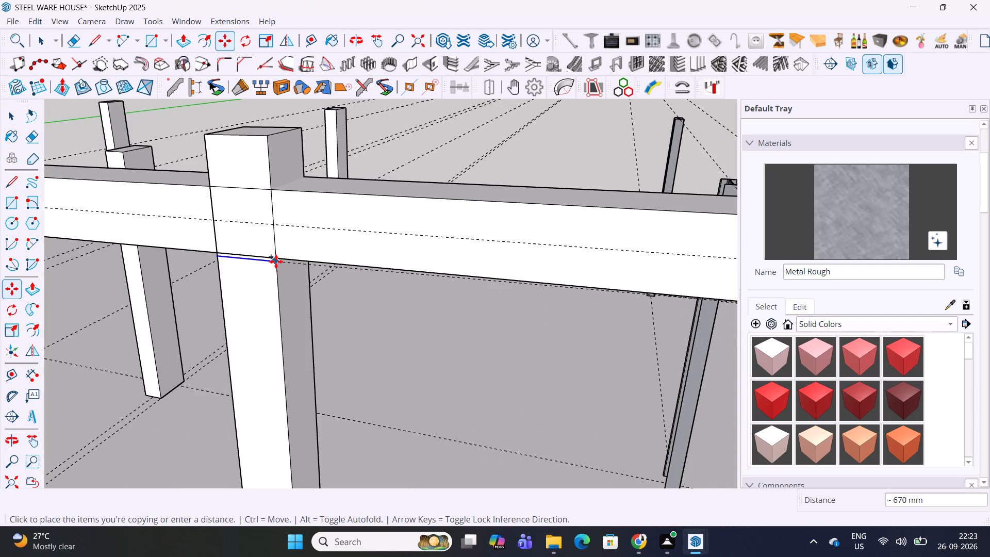
{"action": "left_click", "coordinate": [277, 259]}
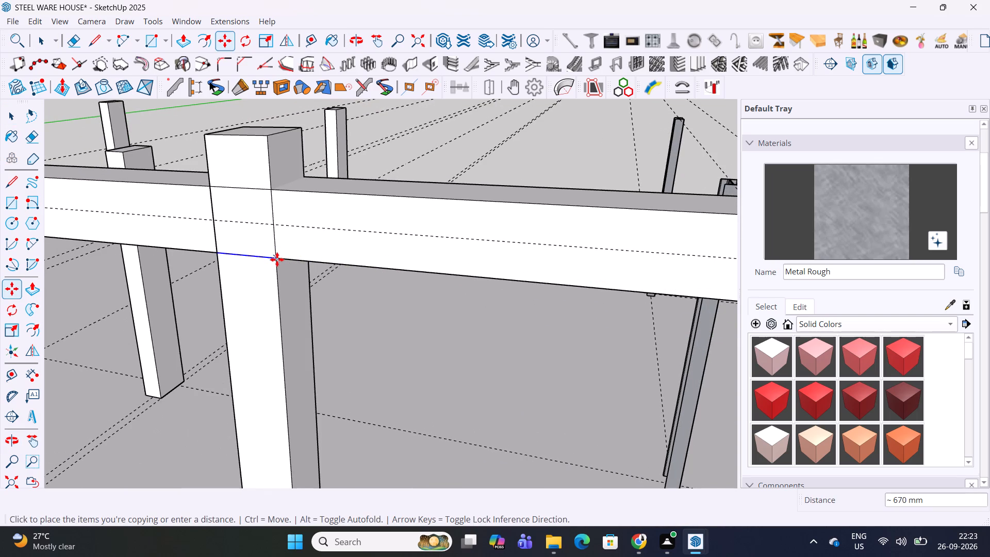
Multiply the copied cut line into an array of 30 copies at the same spacing along the top chord.
{"action": "type", "text": "*30"}
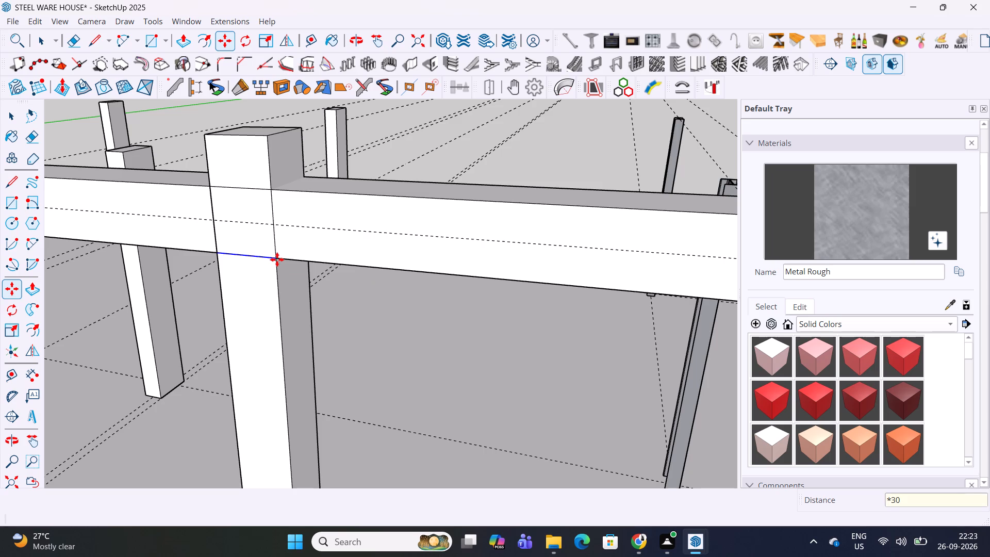
{"action": "key", "text": "Return"}
Repeat the 80 mm push on the projecting tops of the first six verticals beyond grid 8 to remove them.
{"action": "key", "text": "p"}
{"action": "double_click", "coordinate": [243, 195]}
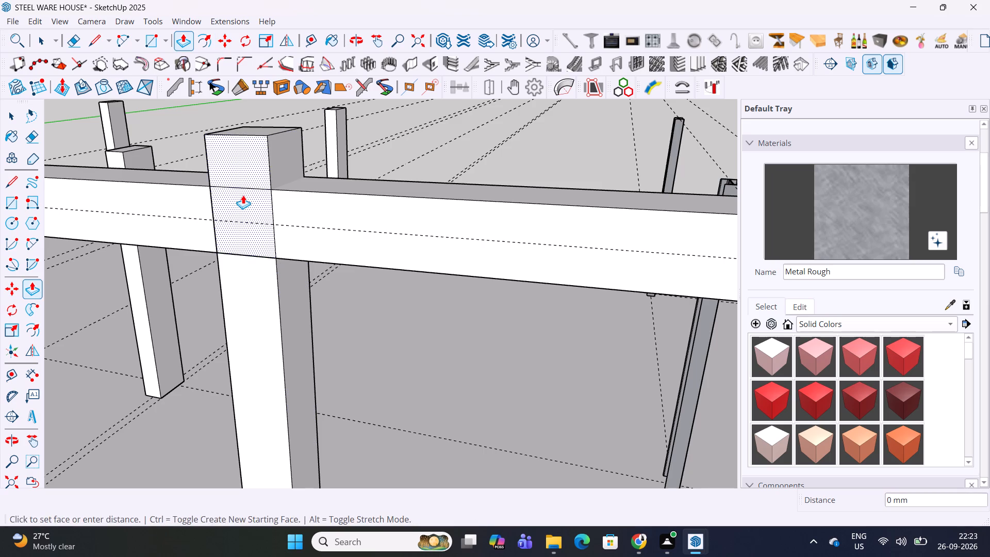
{"action": "scroll", "coordinate": [243, 194], "scroll_direction": "down", "scroll_amount": 8}
{"action": "double_click", "coordinate": [525, 223]}
{"action": "scroll", "coordinate": [526, 223], "scroll_direction": "down", "scroll_amount": 7}
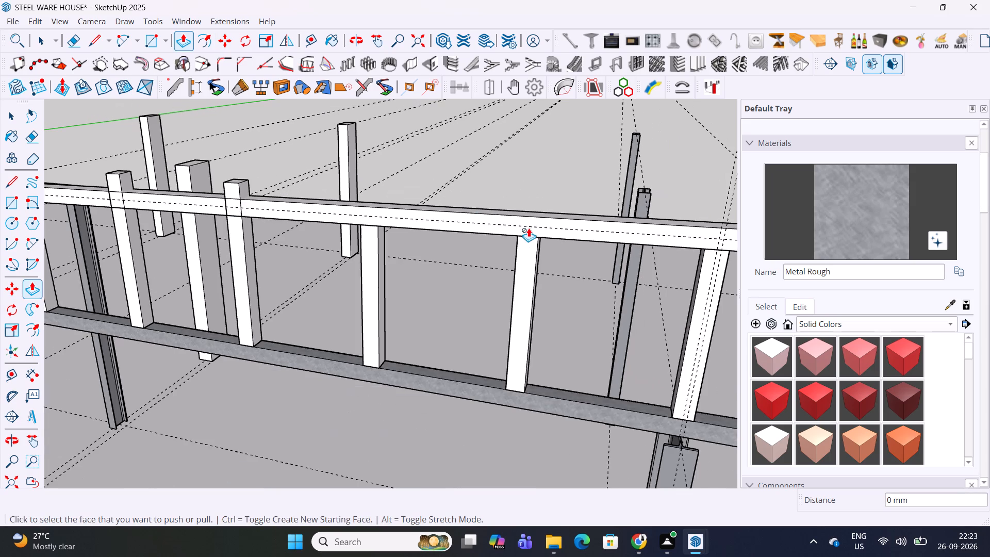
{"action": "double_click", "coordinate": [234, 196]}
{"action": "middle_click_drag", "start_coordinate": [234, 196], "coordinate": [599, 244], "text": "shift"}
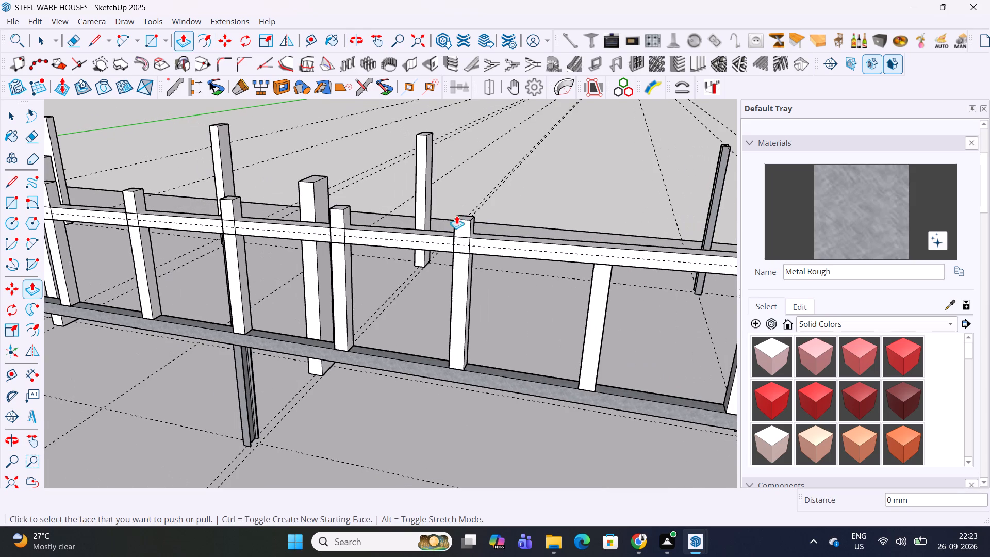
{"action": "double_click", "coordinate": [457, 230]}
{"action": "double_click", "coordinate": [339, 223]}
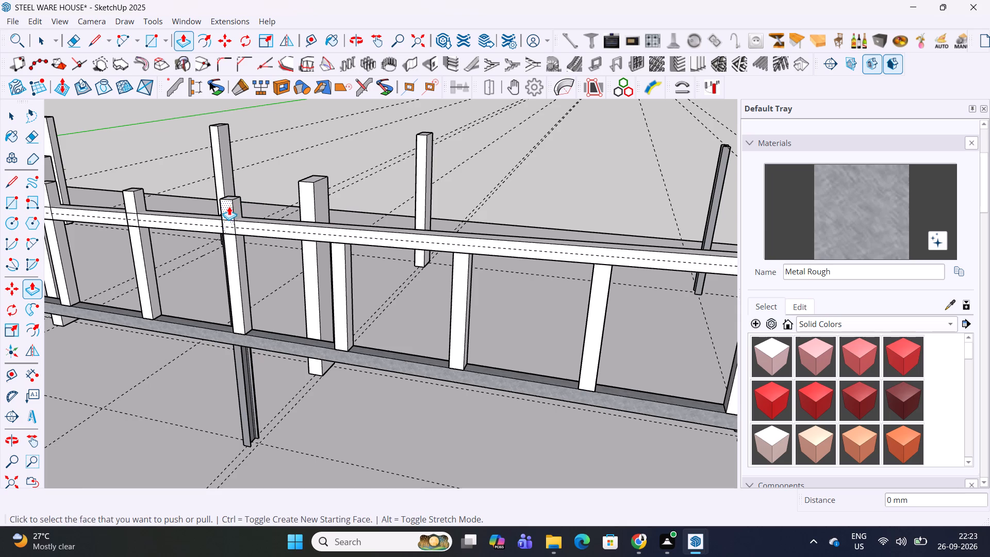
{"action": "double_click", "coordinate": [229, 207]}
Repeat the push to remove the projecting tops of the following six verticals along the grid D truss.
{"action": "middle_click_drag", "start_coordinate": [226, 221], "coordinate": [608, 257], "text": "shift"}
{"action": "double_click", "coordinate": [487, 238]}
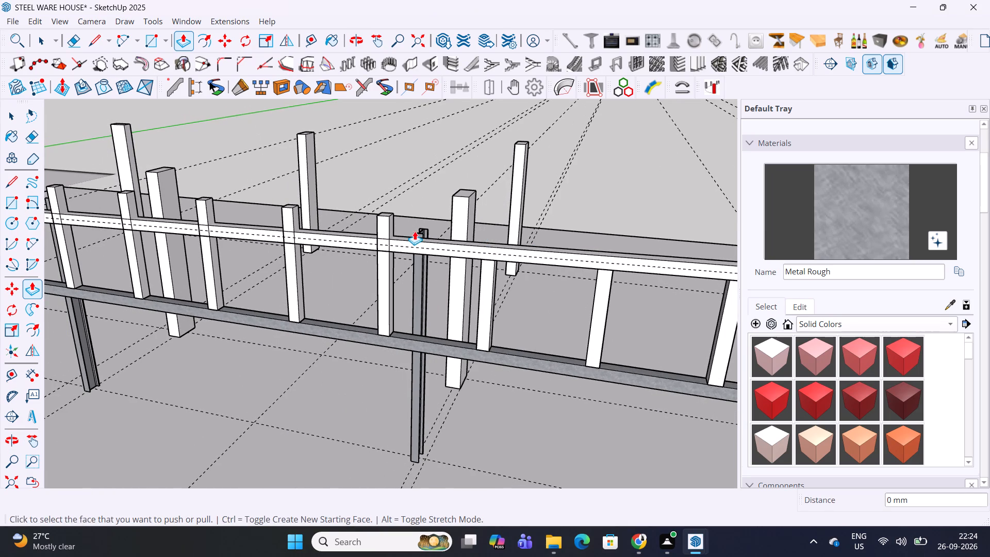
{"action": "double_click", "coordinate": [385, 226]}
{"action": "double_click", "coordinate": [287, 221]}
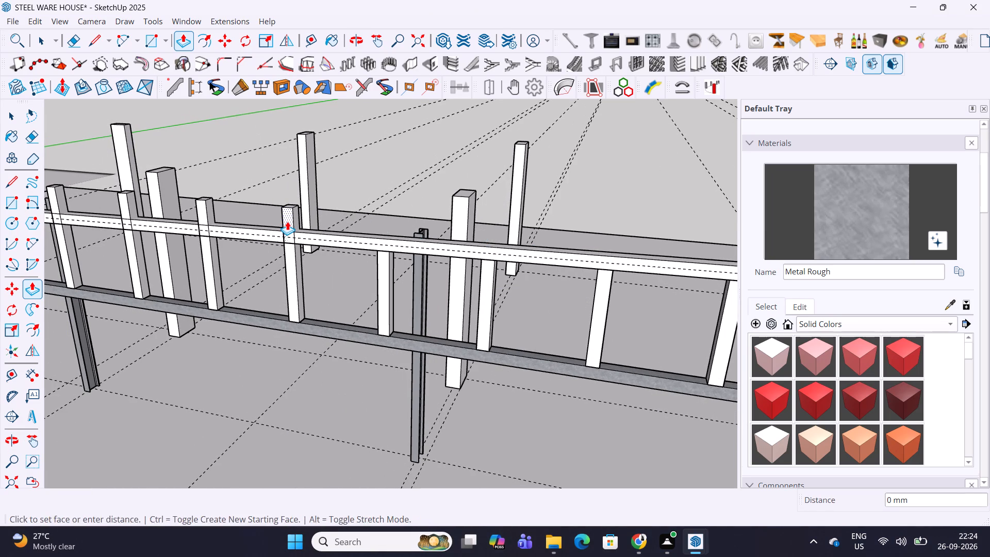
{"action": "middle_click_drag", "start_coordinate": [288, 222], "coordinate": [393, 225], "text": "shift"}
{"action": "double_click", "coordinate": [480, 213]}
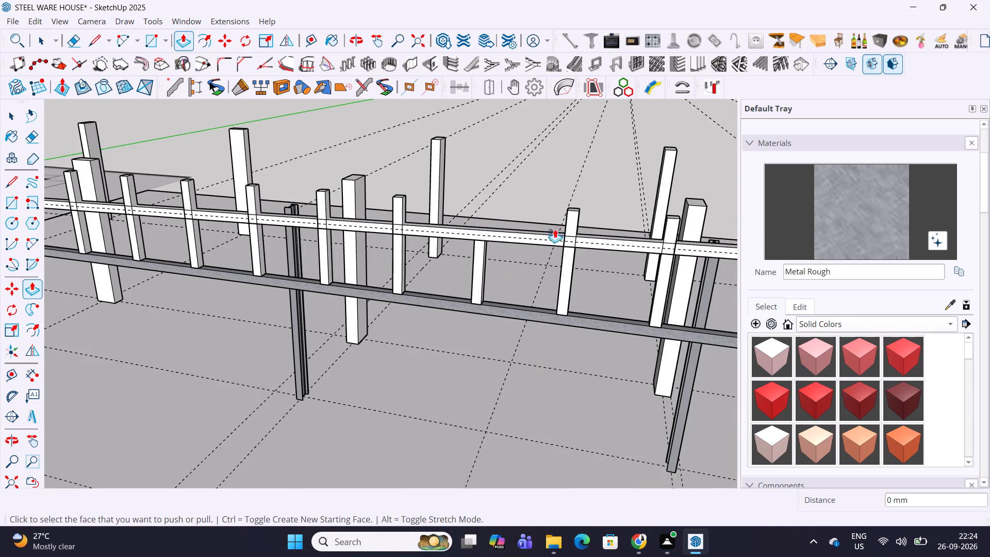
{"action": "double_click", "coordinate": [574, 221]}
{"action": "middle_click_drag", "start_coordinate": [650, 236], "coordinate": [577, 238]}
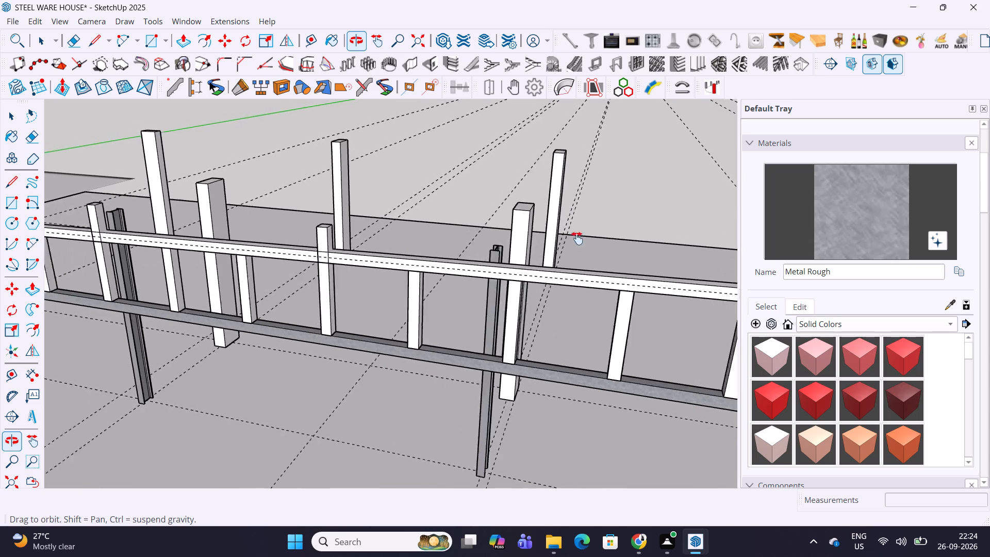
{"action": "middle_click_drag", "start_coordinate": [577, 238], "coordinate": [592, 238]}
{"action": "double_click", "coordinate": [431, 239]}
Remove the projecting tops of five more verticals by repeating the same push, continuing towards the truss's far end.
{"action": "middle_click_drag", "start_coordinate": [291, 225], "coordinate": [292, 228]}
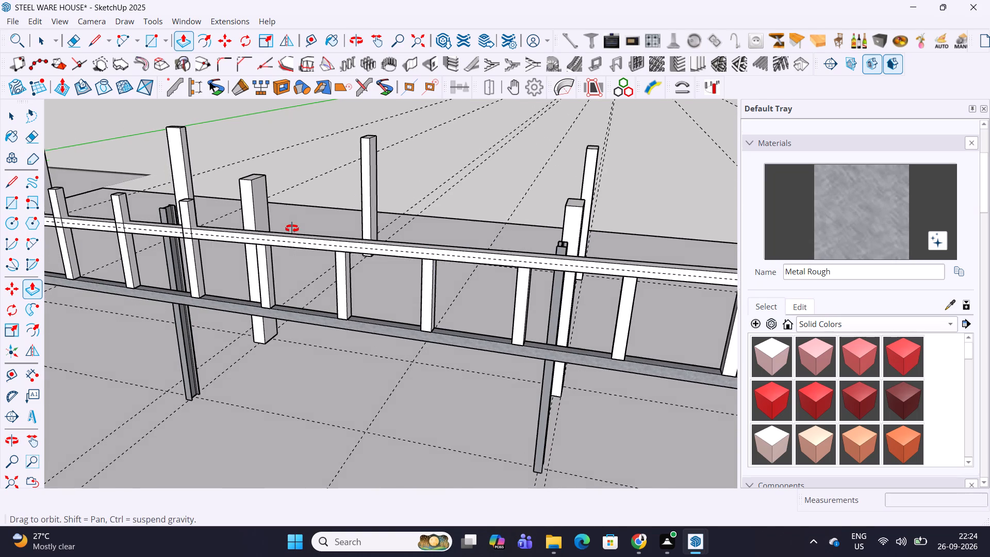
{"action": "middle_click_drag", "start_coordinate": [292, 228], "coordinate": [299, 292]}
{"action": "middle_click_drag", "start_coordinate": [241, 252], "coordinate": [630, 226], "text": "shift"}
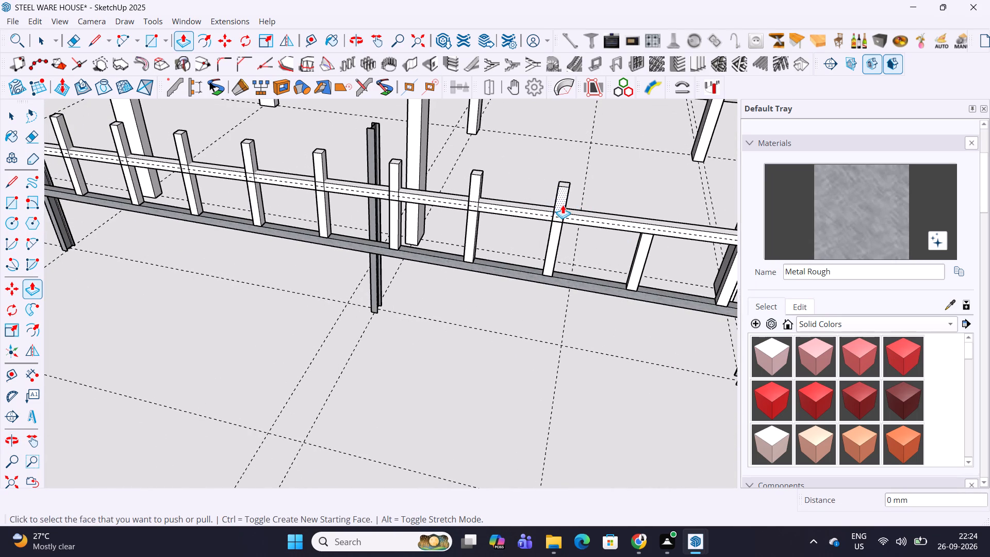
{"action": "double_click", "coordinate": [562, 205]}
{"action": "double_click", "coordinate": [474, 189]}
{"action": "double_click", "coordinate": [398, 178]}
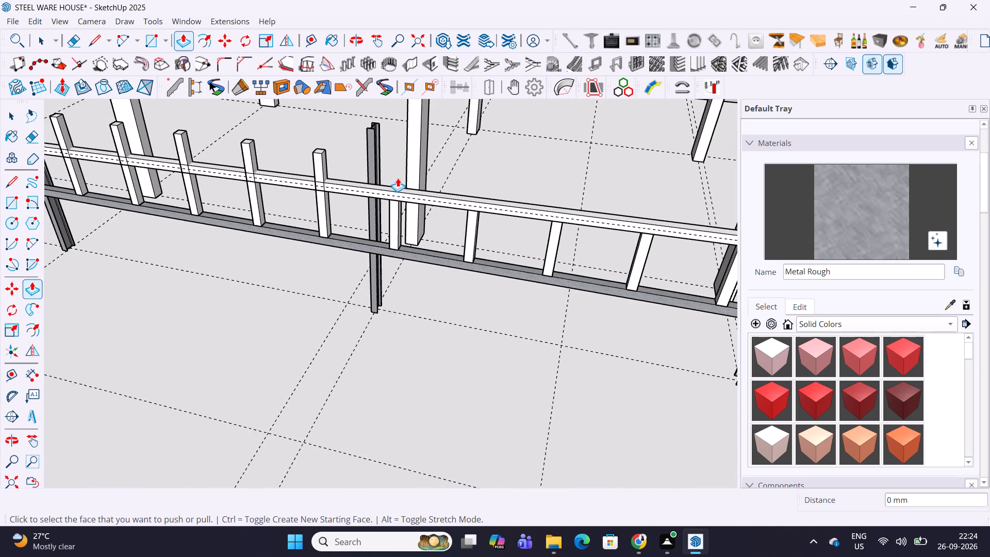
{"action": "double_click", "coordinate": [322, 170]}
{"action": "double_click", "coordinate": [252, 162]}
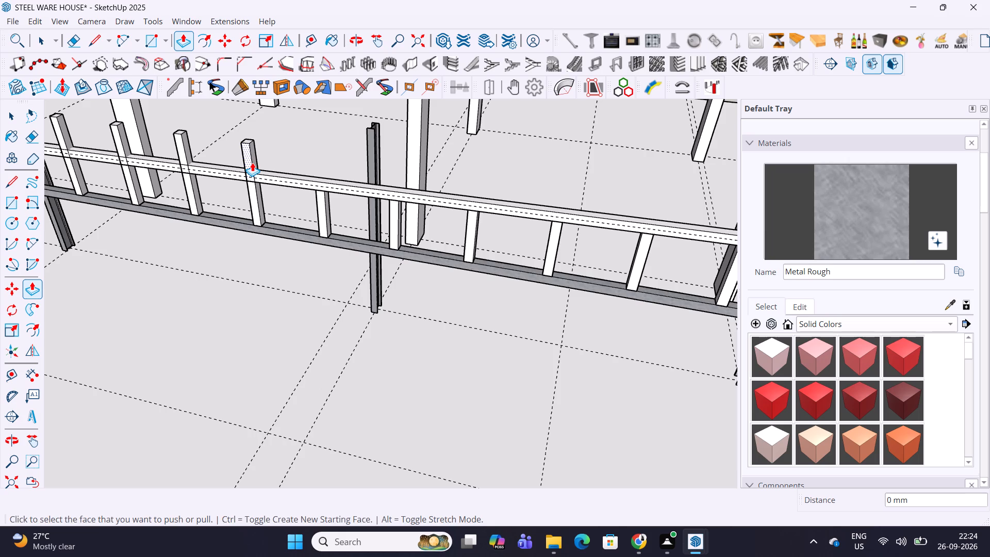
Repeat the same push on the following eight verticals, removing their tops above the chord's bottom edge.
{"action": "middle_click_drag", "start_coordinate": [253, 162], "coordinate": [468, 201], "text": "shift"}
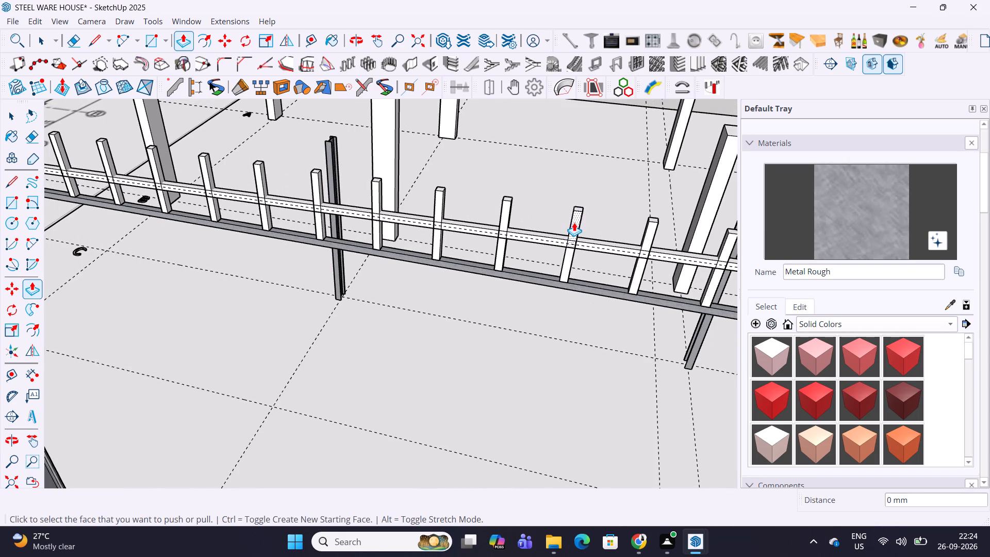
{"action": "double_click", "coordinate": [574, 222]}
{"action": "double_click", "coordinate": [649, 235]}
{"action": "double_click", "coordinate": [725, 246]}
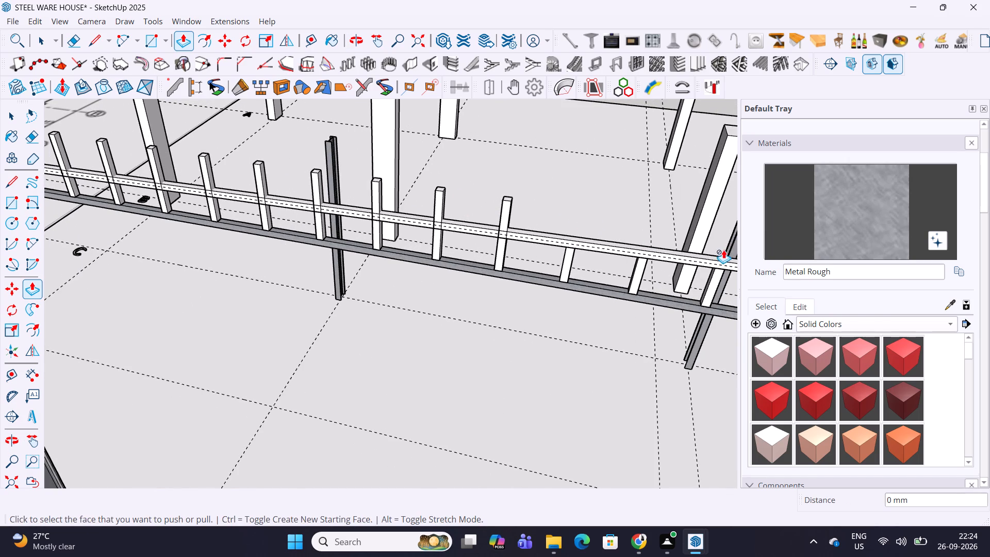
{"action": "middle_click_drag", "start_coordinate": [716, 252], "coordinate": [799, 263], "text": "shift"}
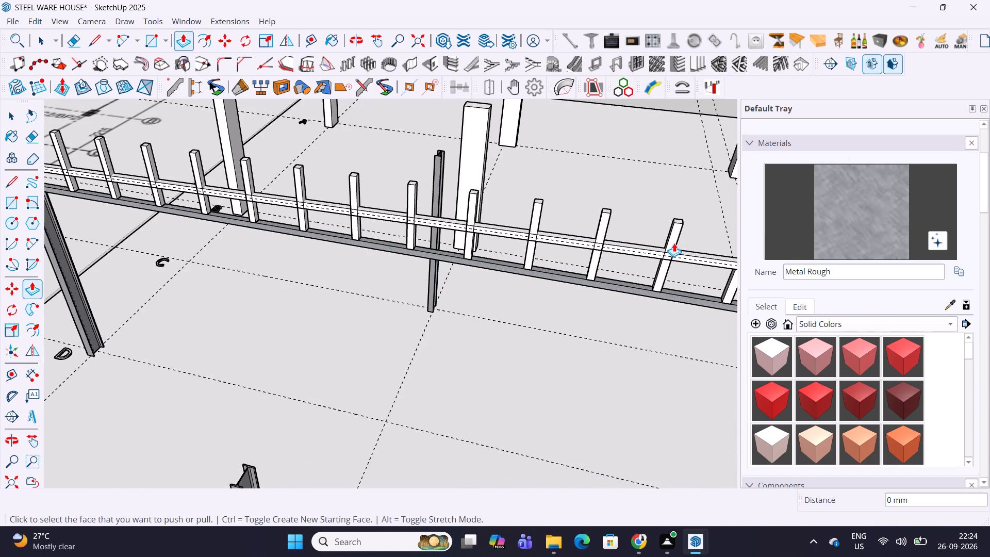
{"action": "double_click", "coordinate": [671, 243]}
{"action": "double_click", "coordinate": [604, 232]}
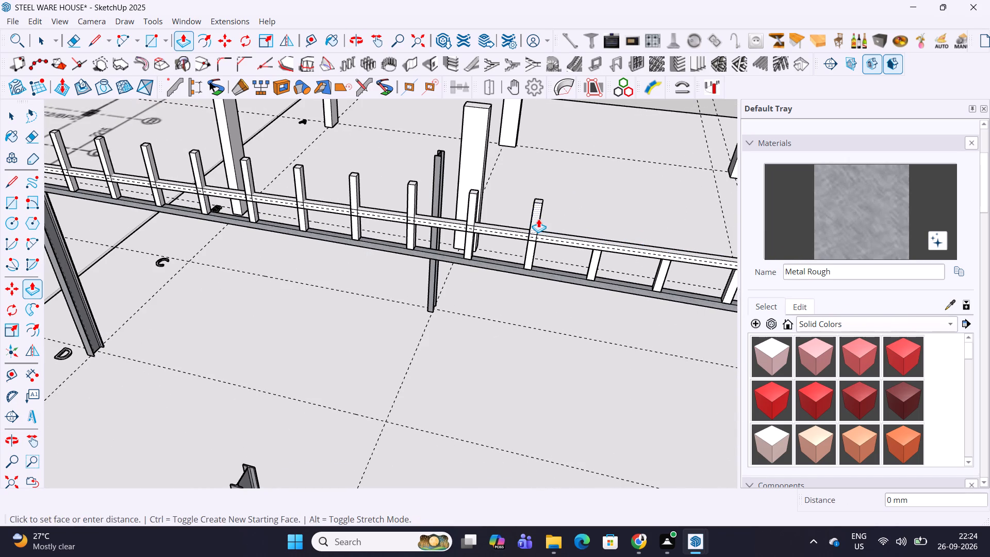
{"action": "double_click", "coordinate": [538, 219]}
{"action": "double_click", "coordinate": [473, 209]}
{"action": "double_click", "coordinate": [414, 195]}
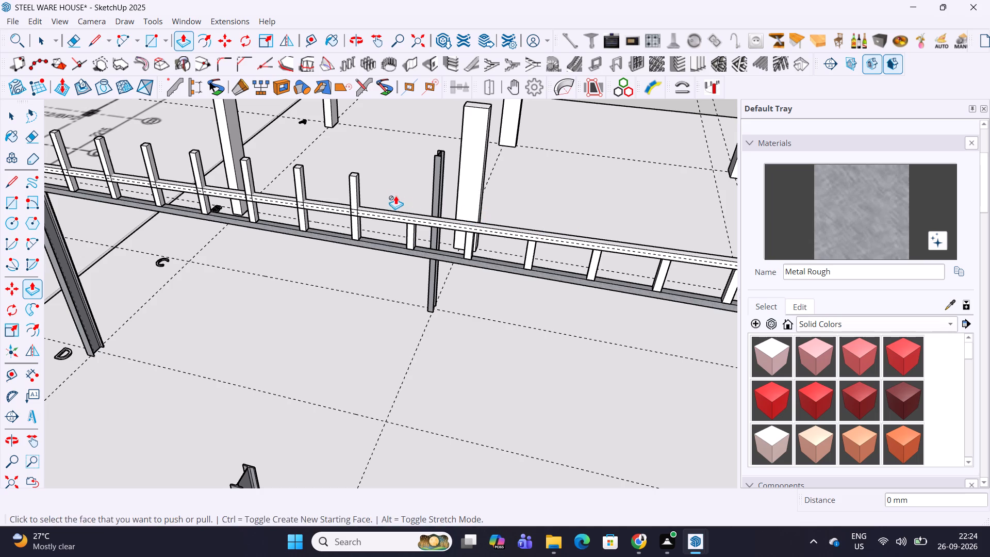
Push back the tops of six more verticals, leaving the last two at the truss's end for cutting.
{"action": "middle_click_drag", "start_coordinate": [395, 195], "coordinate": [515, 216], "text": "shift"}
{"action": "double_click", "coordinate": [609, 230]}
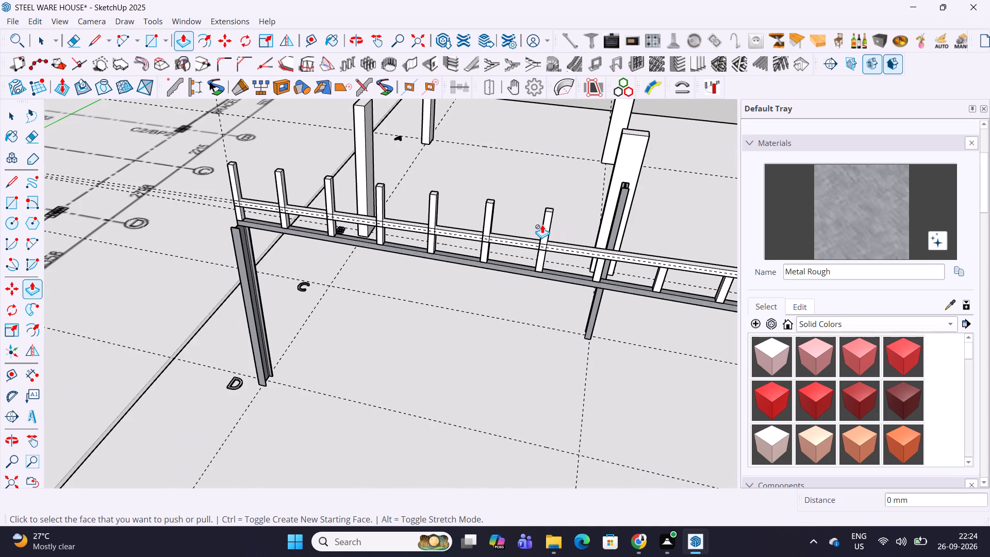
{"action": "double_click", "coordinate": [545, 225]}
{"action": "double_click", "coordinate": [487, 216]}
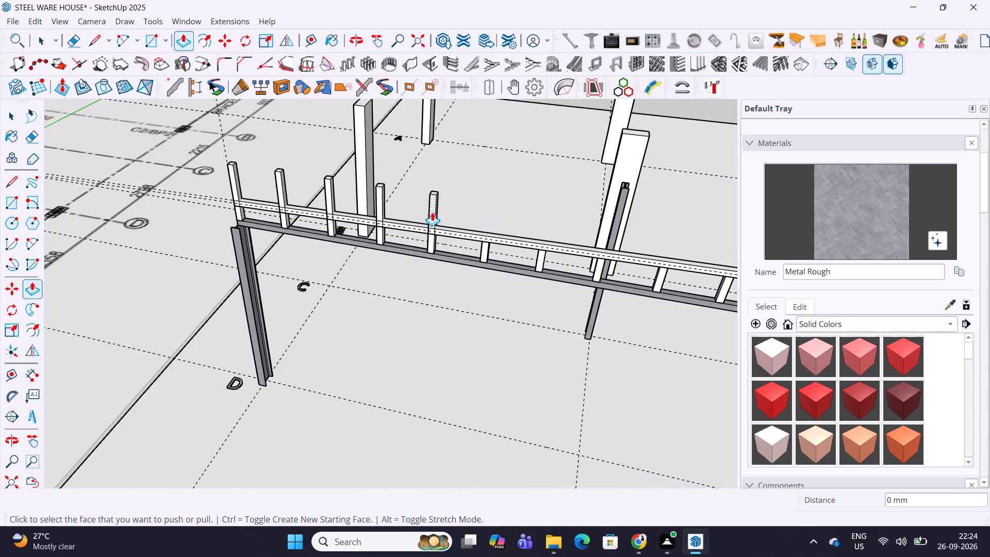
{"action": "double_click", "coordinate": [432, 212]}
{"action": "double_click", "coordinate": [381, 203]}
{"action": "double_click", "coordinate": [332, 196]}
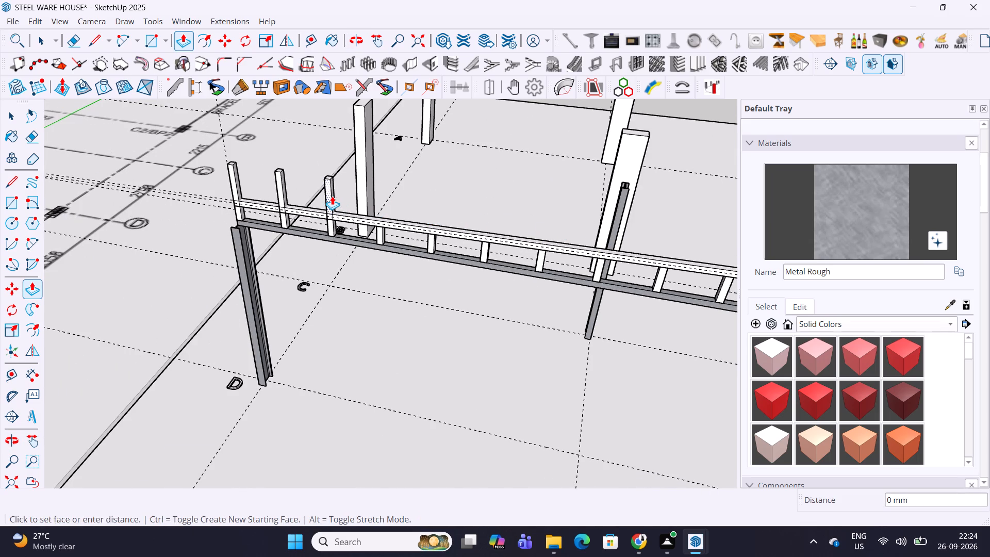
Draw an 80 mm line across the front face of the second-to-last vertical along the top chord's bottom edge.
{"action": "scroll", "coordinate": [280, 191], "scroll_direction": "up", "scroll_amount": 4}
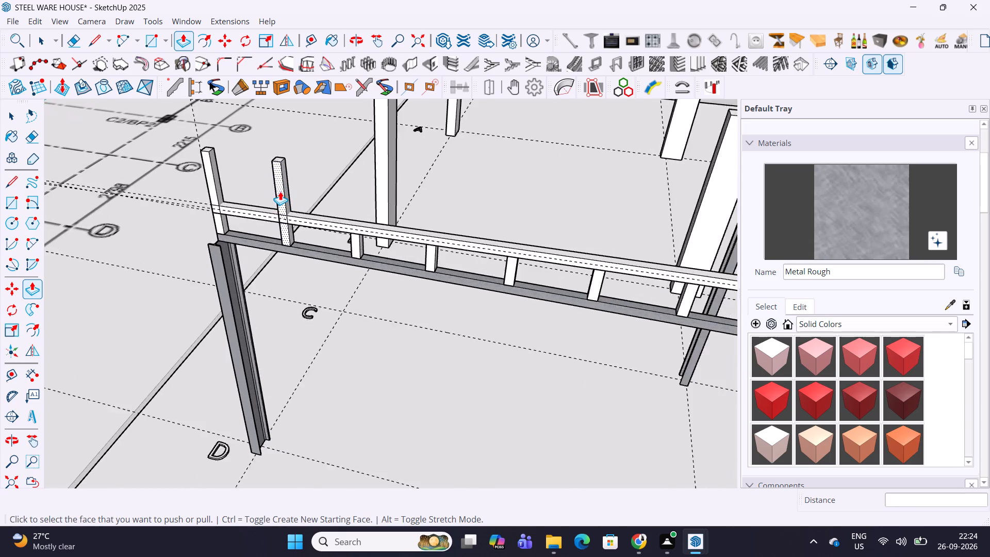
{"action": "scroll", "coordinate": [280, 191], "scroll_direction": "up", "scroll_amount": 6}
{"action": "middle_click_drag", "start_coordinate": [277, 191], "coordinate": [400, 233]}
{"action": "scroll", "coordinate": [400, 267], "scroll_direction": "up", "scroll_amount": 9}
{"action": "middle_click_drag", "start_coordinate": [405, 282], "coordinate": [429, 238]}
{"action": "key", "text": "l"}
{"action": "left_click", "coordinate": [426, 292]}
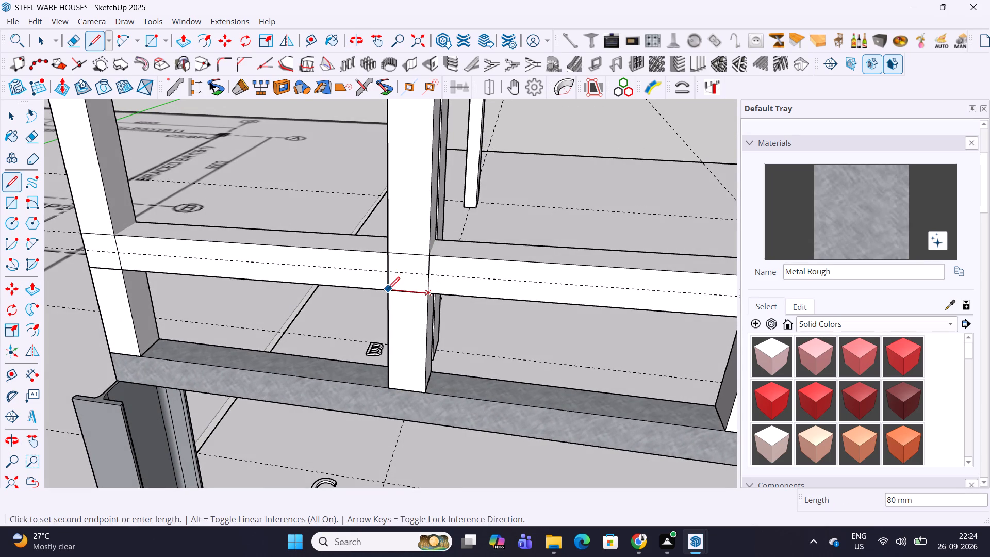
{"action": "scroll", "coordinate": [388, 291], "scroll_direction": "up", "scroll_amount": 16}
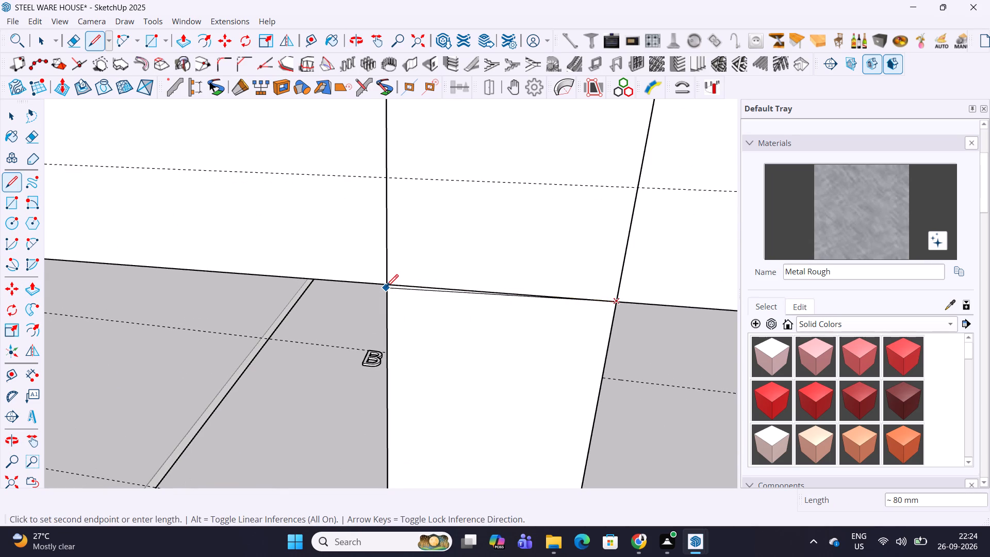
{"action": "scroll", "coordinate": [387, 288], "scroll_direction": "up", "scroll_amount": 5}
{"action": "left_click", "coordinate": [388, 283]}
{"action": "scroll", "coordinate": [489, 284], "scroll_direction": "down", "scroll_amount": 16}
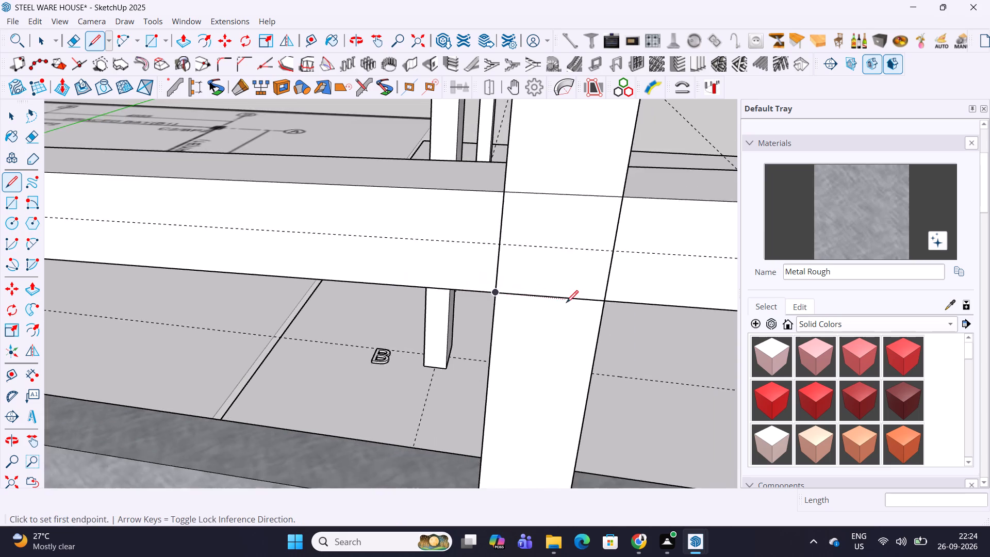
Draw an 80 mm line across the front face of the end vertical along the top chord's bottom edge.
{"action": "scroll", "coordinate": [566, 304], "scroll_direction": "down", "scroll_amount": 5}
{"action": "scroll", "coordinate": [91, 272], "scroll_direction": "up", "scroll_amount": 4}
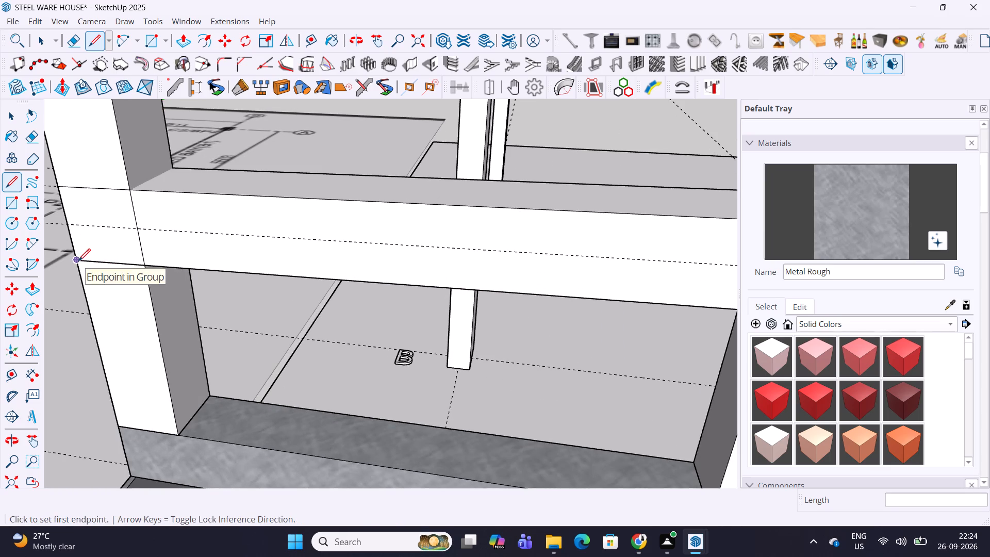
{"action": "left_click", "coordinate": [78, 262]}
{"action": "scroll", "coordinate": [142, 263], "scroll_direction": "up", "scroll_amount": 3}
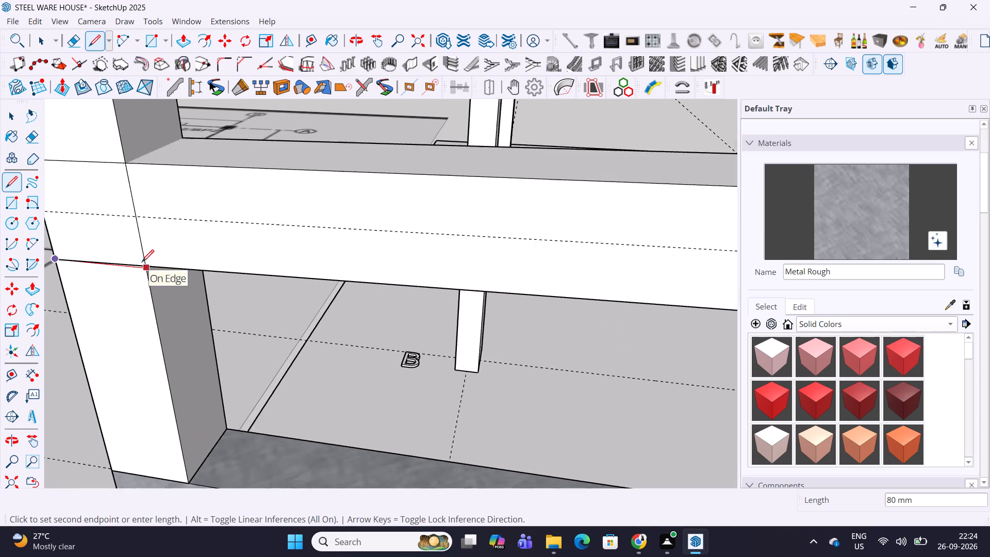
{"action": "scroll", "coordinate": [142, 263], "scroll_direction": "up", "scroll_amount": 18}
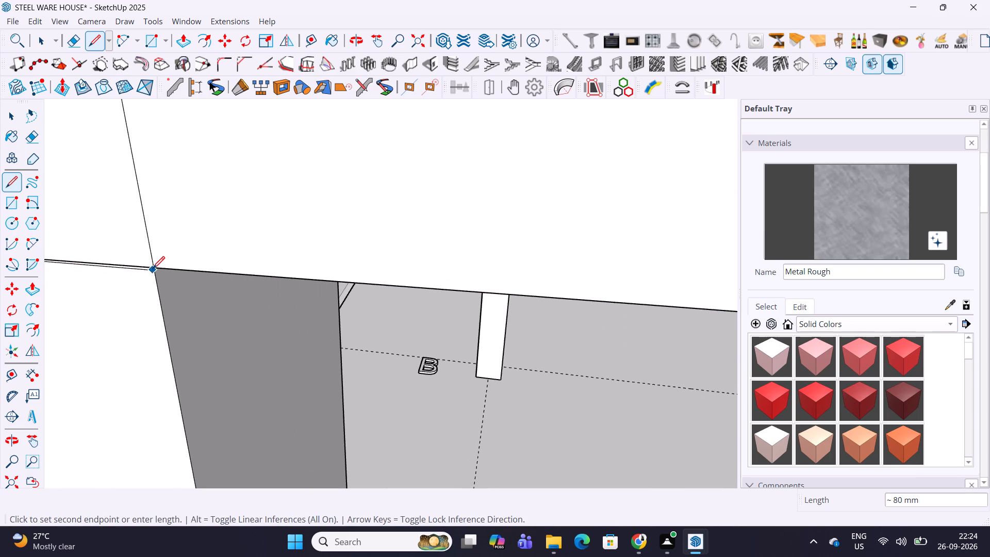
{"action": "left_click", "coordinate": [153, 268]}
{"action": "scroll", "coordinate": [232, 271], "scroll_direction": "down", "scroll_amount": 19}
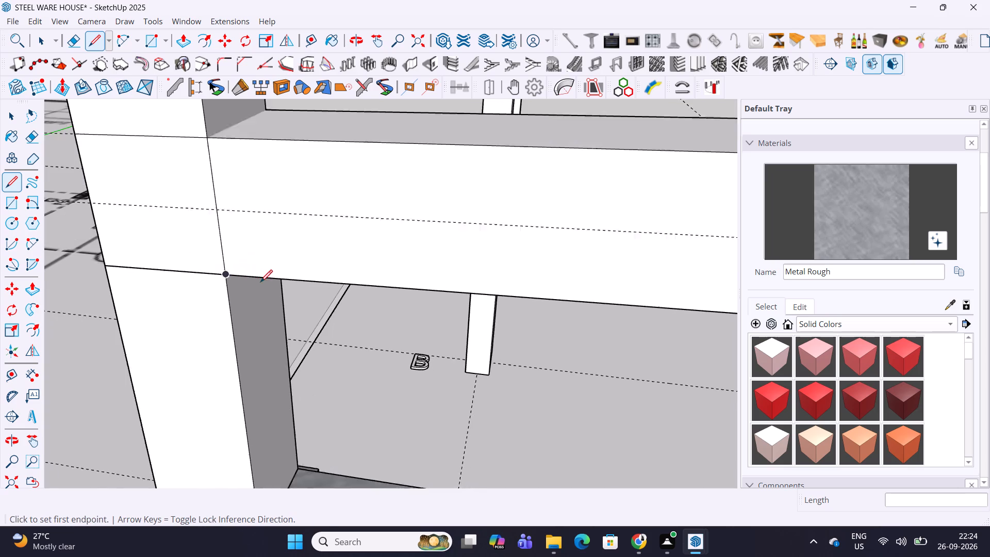
{"action": "scroll", "coordinate": [260, 283], "scroll_direction": "down", "scroll_amount": 2}
Remove the projecting tops of the end vertical and the one beside it by repeating the push.
{"action": "key", "text": "space"}
{"action": "left_click", "coordinate": [195, 183]}
{"action": "scroll", "coordinate": [195, 183], "scroll_direction": "down", "scroll_amount": 14}
{"action": "middle_click_drag", "start_coordinate": [388, 217], "coordinate": [301, 244]}
{"action": "key", "text": "p"}
{"action": "key", "text": "Escape"}
{"action": "double_click", "coordinate": [258, 156]}
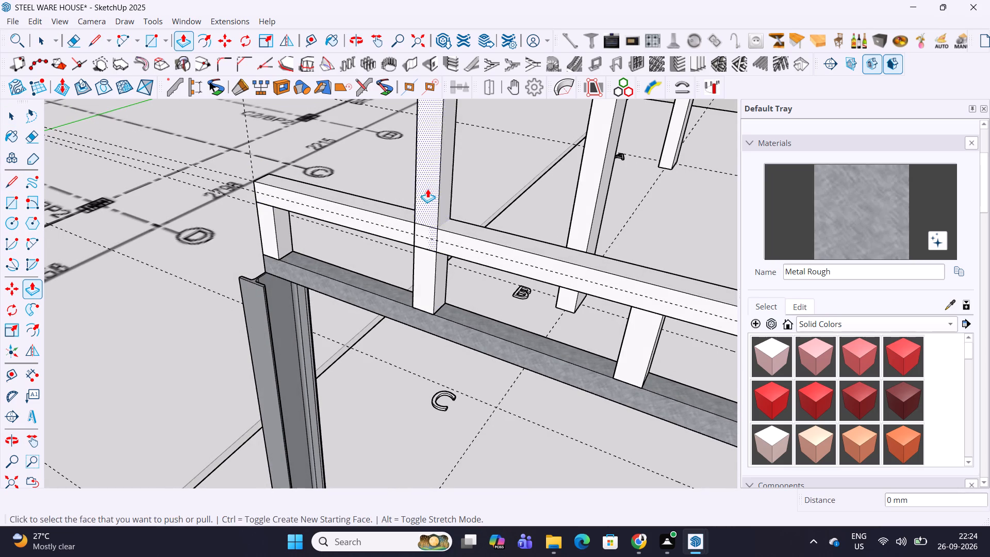
{"action": "double_click", "coordinate": [427, 189]}
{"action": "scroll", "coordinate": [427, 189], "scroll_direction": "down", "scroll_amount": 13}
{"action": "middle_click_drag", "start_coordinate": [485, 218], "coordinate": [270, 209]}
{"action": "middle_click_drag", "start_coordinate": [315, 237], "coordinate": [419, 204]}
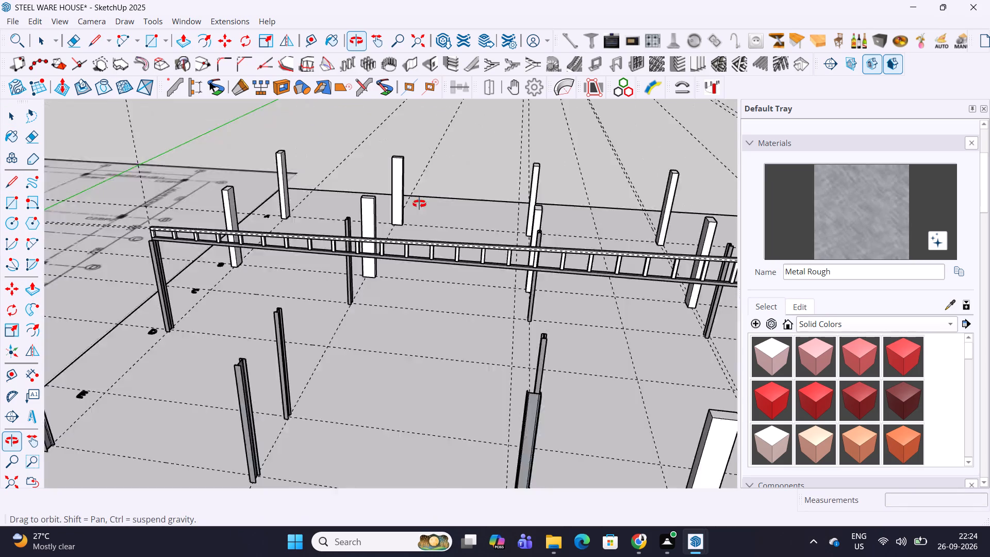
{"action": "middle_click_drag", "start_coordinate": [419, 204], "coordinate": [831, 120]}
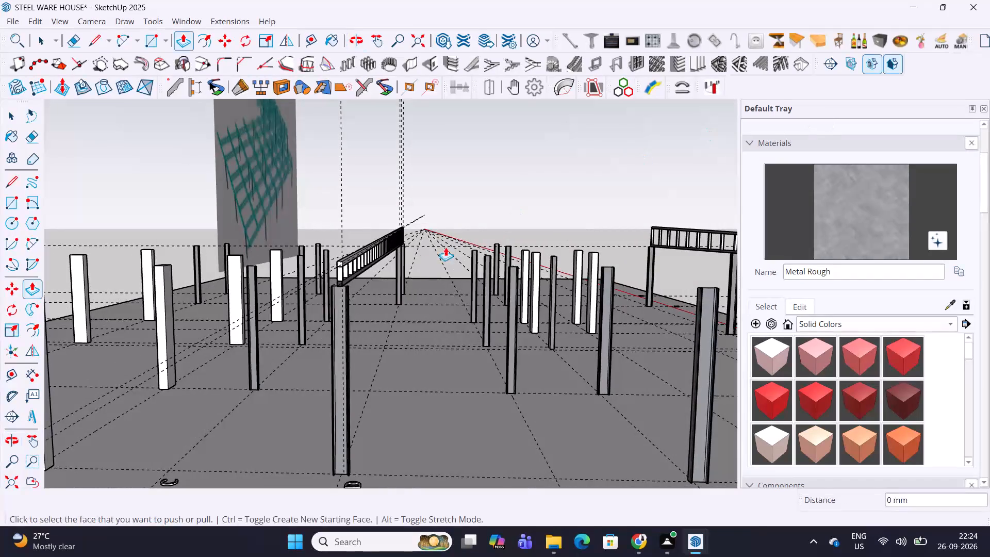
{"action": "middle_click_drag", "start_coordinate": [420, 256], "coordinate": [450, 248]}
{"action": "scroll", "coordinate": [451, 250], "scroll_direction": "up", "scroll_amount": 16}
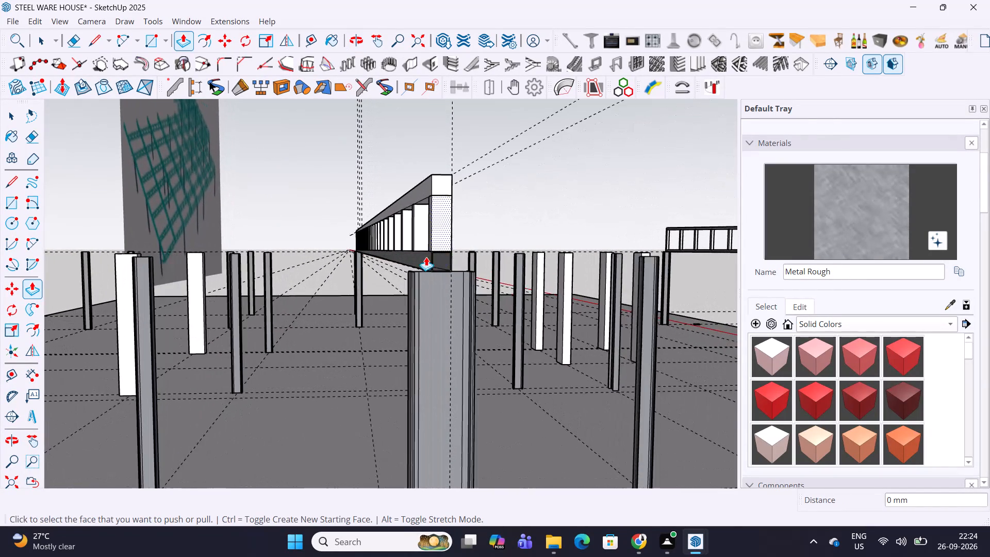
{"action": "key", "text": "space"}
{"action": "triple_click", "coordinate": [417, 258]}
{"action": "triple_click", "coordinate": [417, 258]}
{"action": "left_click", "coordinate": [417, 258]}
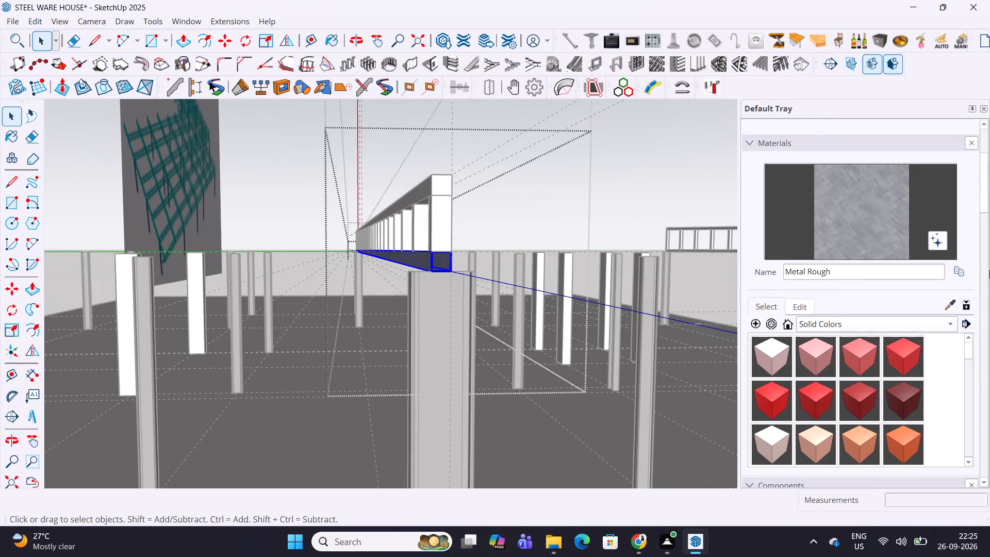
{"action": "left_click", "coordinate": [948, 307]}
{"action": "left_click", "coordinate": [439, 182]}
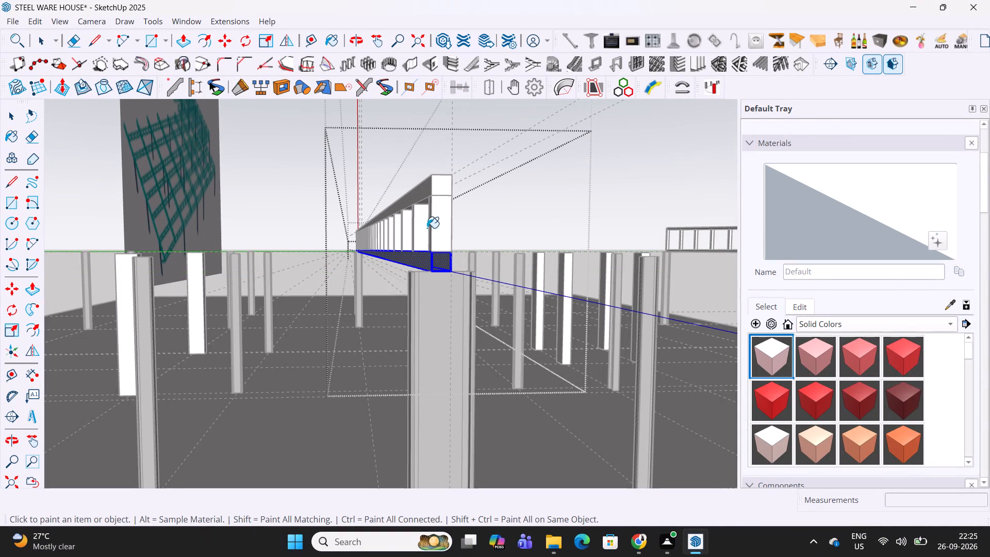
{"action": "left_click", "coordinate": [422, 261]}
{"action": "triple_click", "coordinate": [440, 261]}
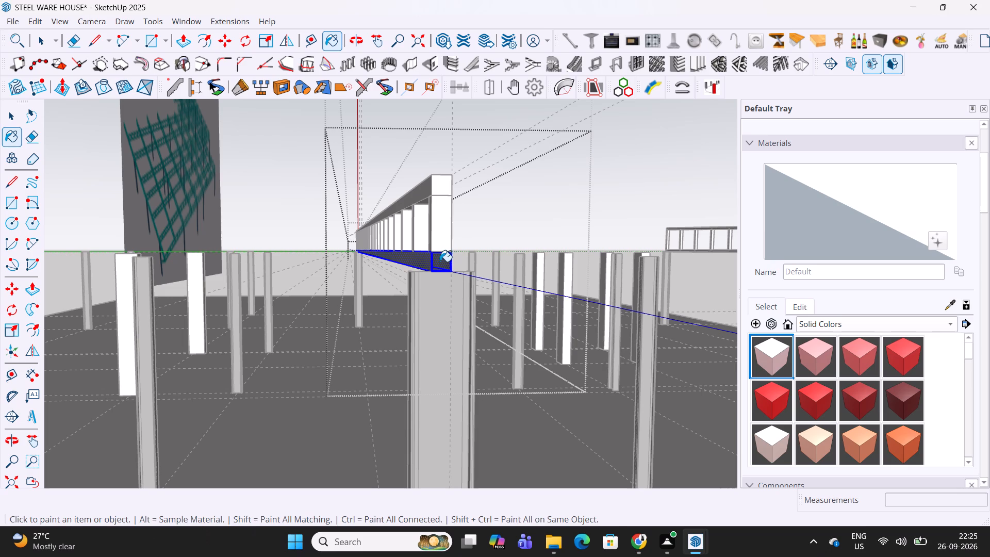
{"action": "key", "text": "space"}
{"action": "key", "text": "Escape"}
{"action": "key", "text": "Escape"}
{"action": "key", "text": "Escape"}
Sample Metal Rough from the grid D truss's bottom chord and paint the unpainted top chord and verticals with it, excluding the columns.
{"action": "left_click", "coordinate": [439, 180]}
{"action": "middle_click_drag", "start_coordinate": [453, 211], "coordinate": [452, 211]}
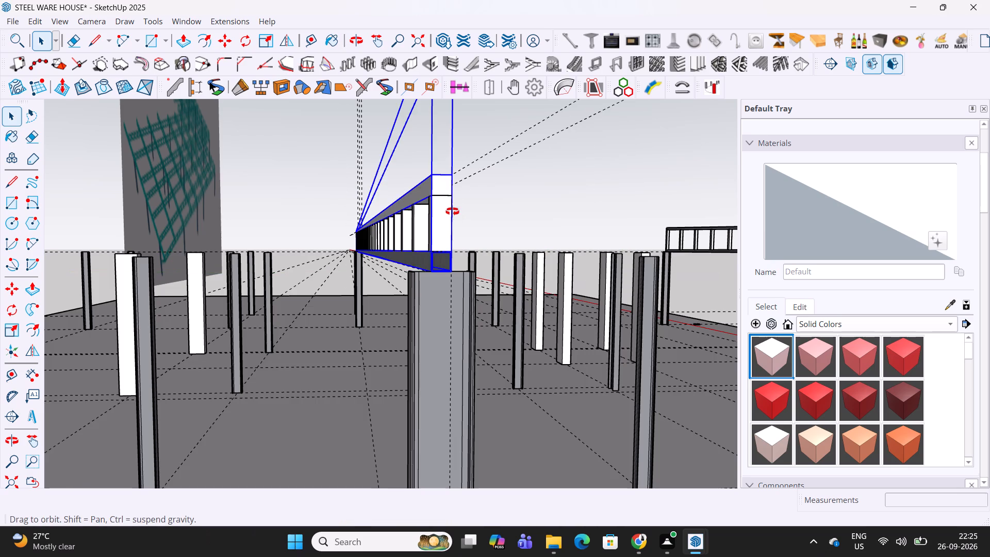
{"action": "middle_click_drag", "start_coordinate": [452, 211], "coordinate": [419, 210]}
{"action": "middle_click_drag", "start_coordinate": [455, 209], "coordinate": [471, 209]}
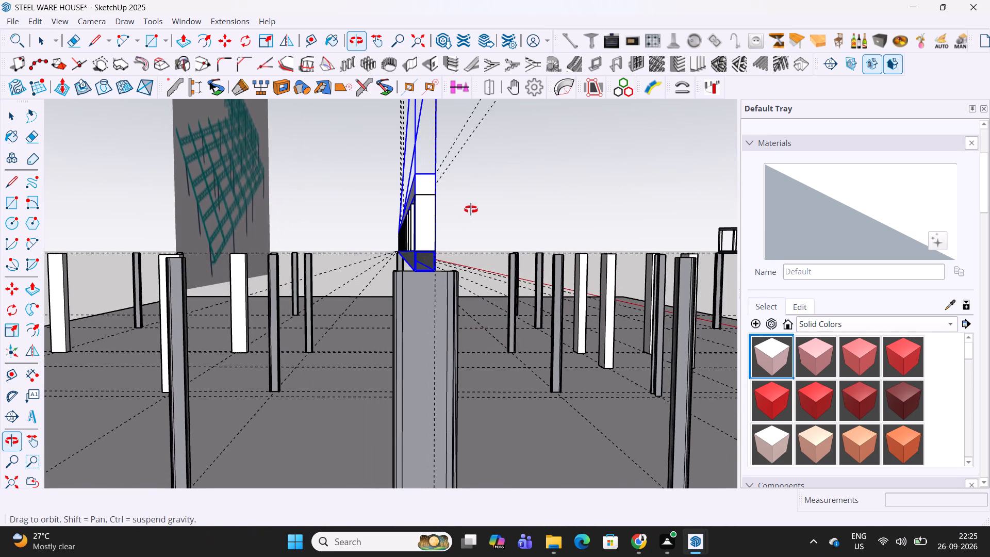
{"action": "middle_click_drag", "start_coordinate": [471, 209], "coordinate": [471, 209]}
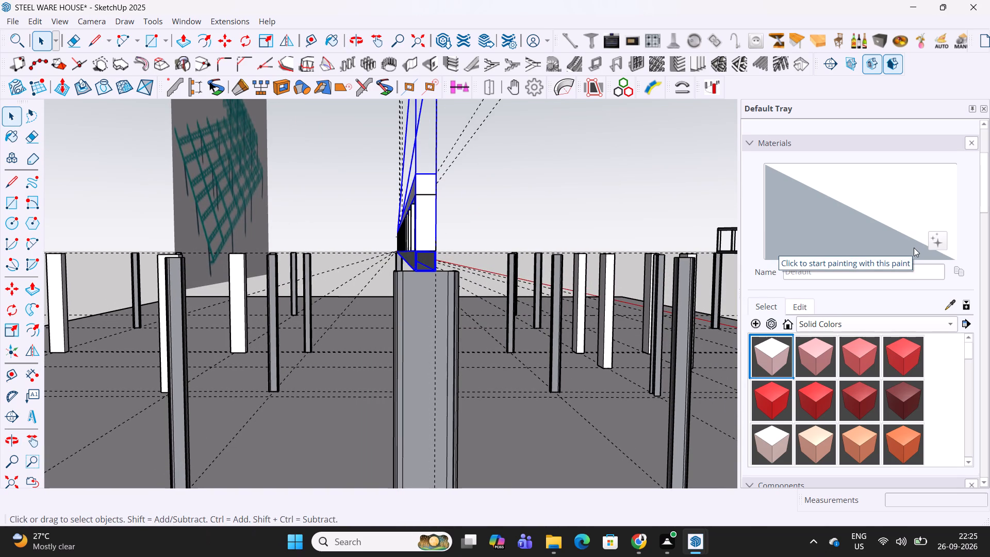
{"action": "left_click", "coordinate": [948, 304]}
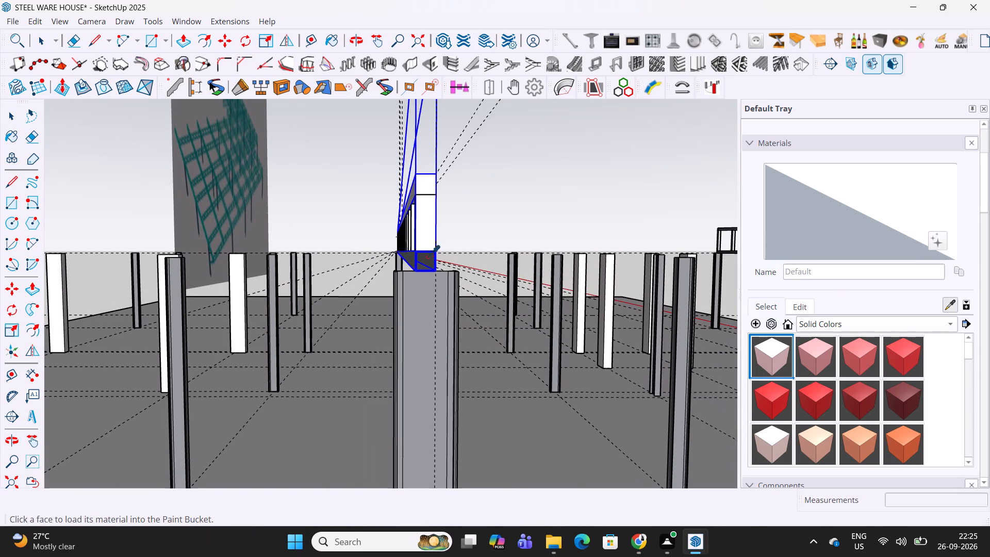
{"action": "left_click", "coordinate": [424, 260]}
{"action": "key", "text": "space"}
{"action": "left_click_drag", "start_coordinate": [454, 186], "coordinate": [389, 240]}
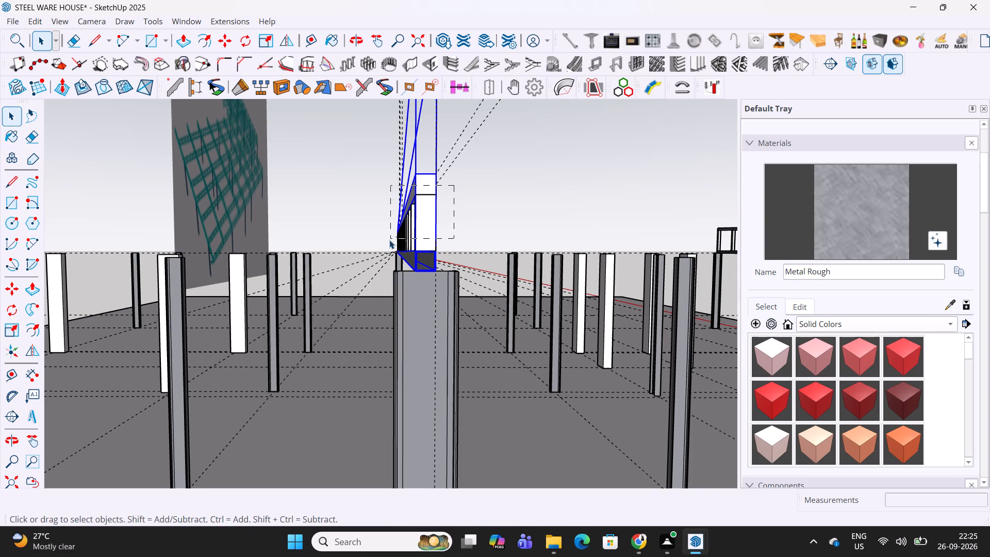
{"action": "left_click_drag", "start_coordinate": [389, 240], "coordinate": [378, 256]}
{"action": "middle_click_drag", "start_coordinate": [447, 260], "coordinate": [469, 258]}
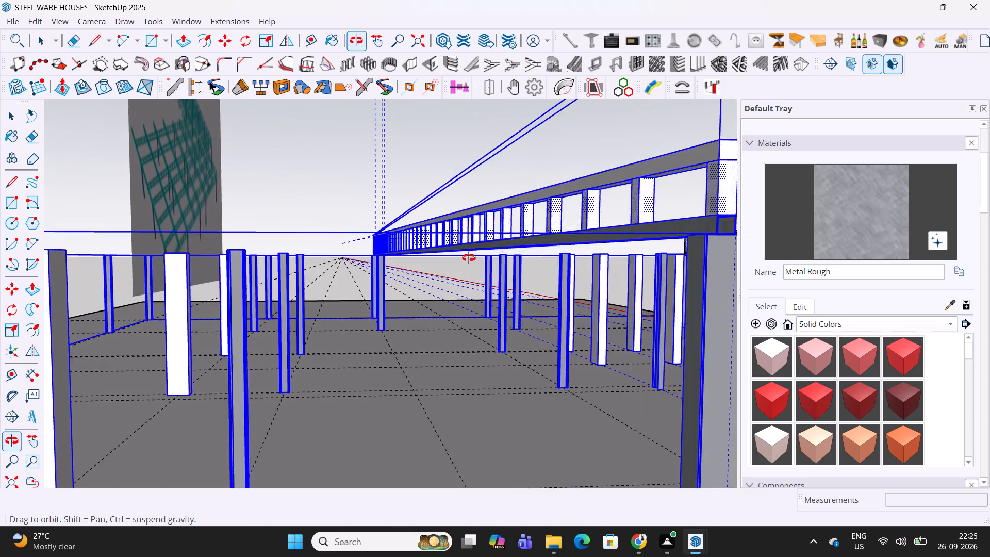
{"action": "middle_click_drag", "start_coordinate": [469, 258], "coordinate": [439, 250]}
{"action": "left_click", "coordinate": [408, 283], "text": "shift"}
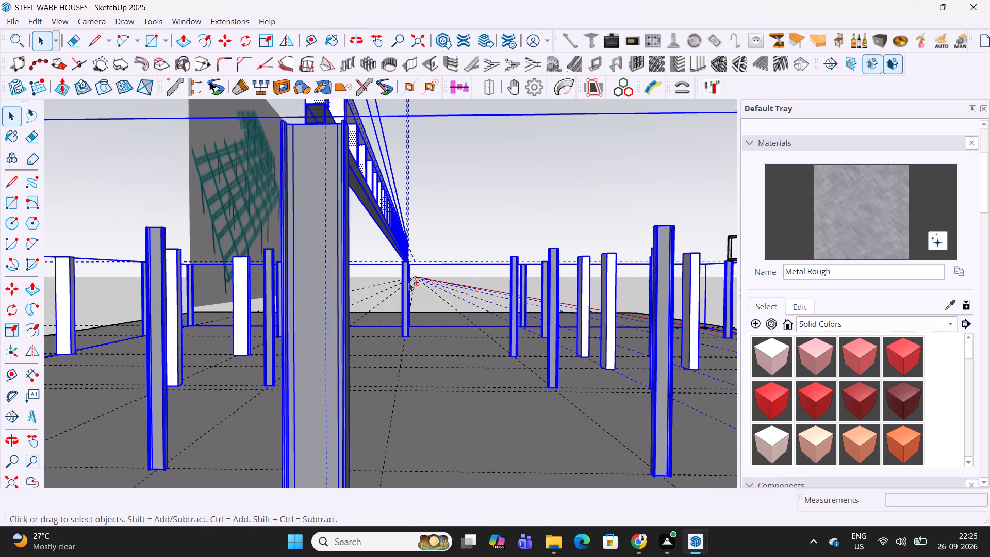
{"action": "left_click", "coordinate": [823, 232]}
{"action": "left_click", "coordinate": [354, 150]}
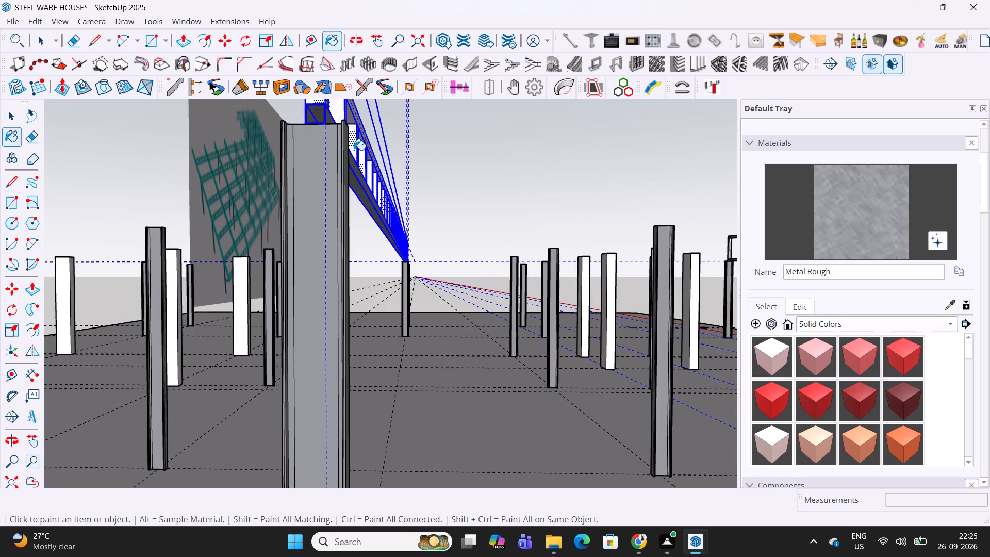
{"action": "middle_click_drag", "start_coordinate": [386, 141], "coordinate": [385, 159]}
{"action": "key", "text": "space"}
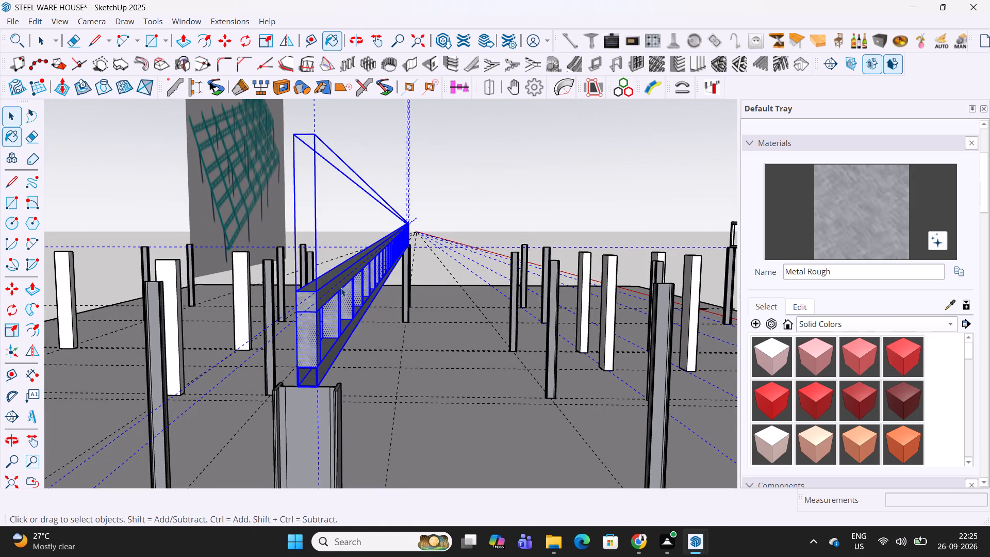
{"action": "middle_click_drag", "start_coordinate": [357, 259], "coordinate": [372, 247]}
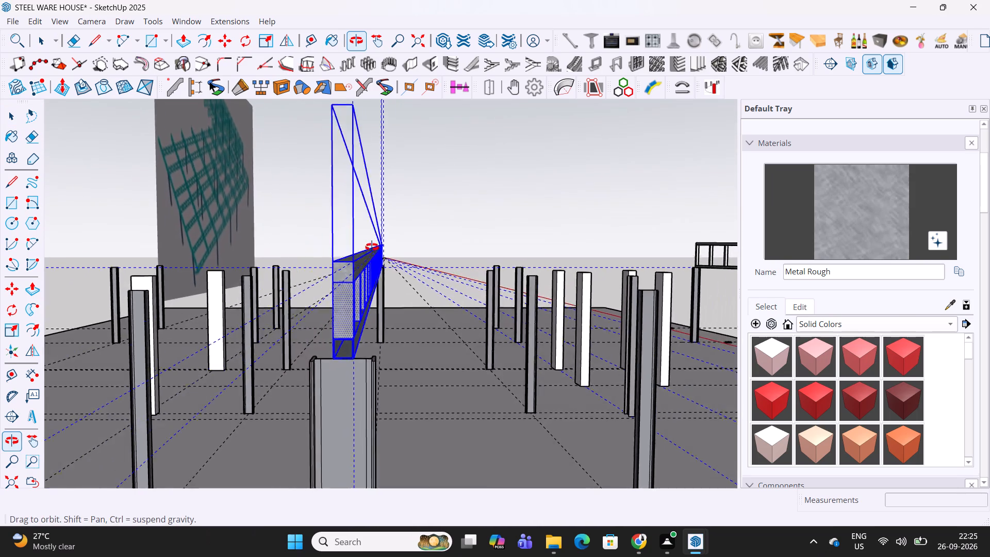
{"action": "middle_click_drag", "start_coordinate": [372, 247], "coordinate": [359, 212]}
{"action": "left_click", "coordinate": [431, 217]}
Select all members of the grid D truss, leaving out the columns, and make them one group.
{"action": "middle_click_drag", "start_coordinate": [359, 229], "coordinate": [385, 218]}
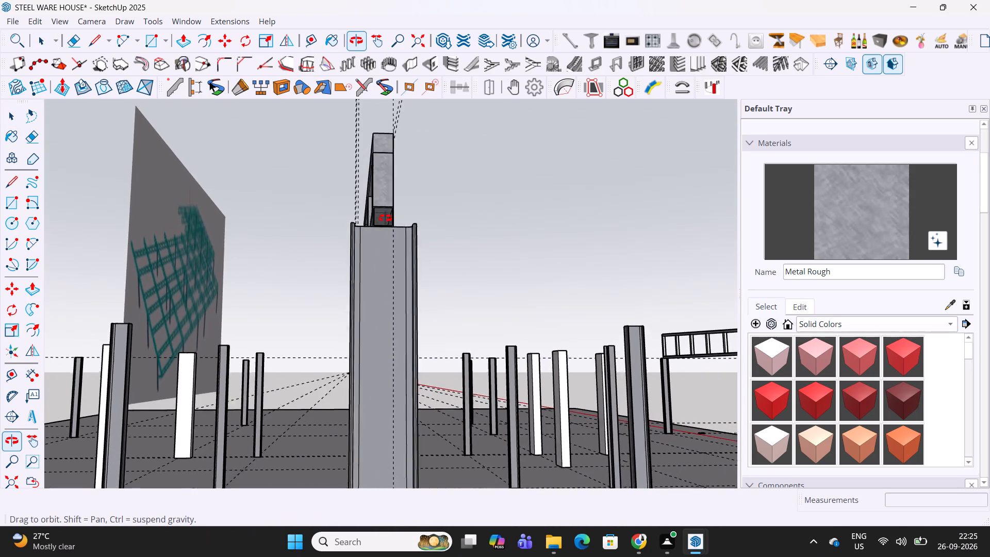
{"action": "middle_click_drag", "start_coordinate": [385, 218], "coordinate": [390, 217]}
{"action": "left_click_drag", "start_coordinate": [447, 130], "coordinate": [322, 309]}
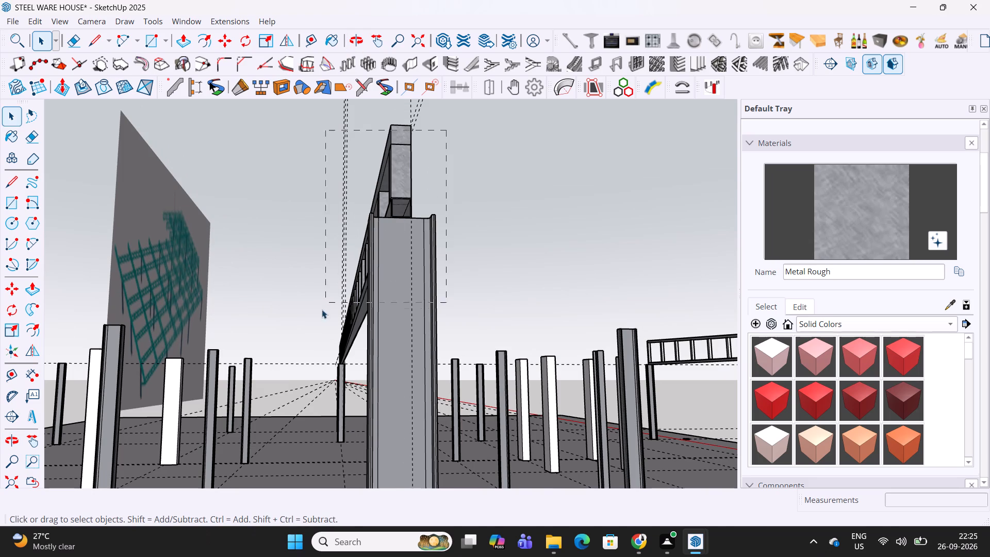
{"action": "left_click_drag", "start_coordinate": [322, 309], "coordinate": [279, 365]}
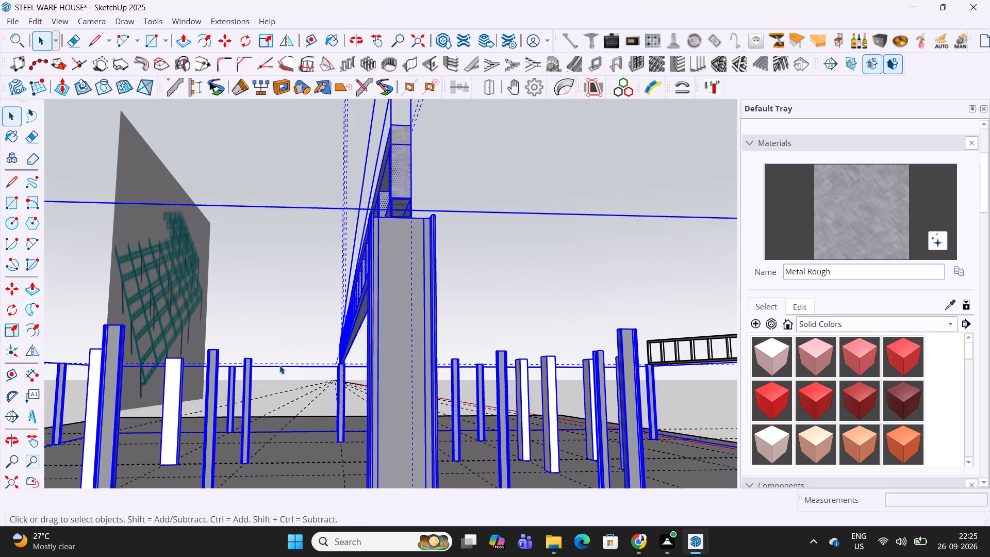
{"action": "left_click", "coordinate": [418, 324], "text": "shift"}
{"action": "middle_click_drag", "start_coordinate": [426, 284], "coordinate": [346, 345]}
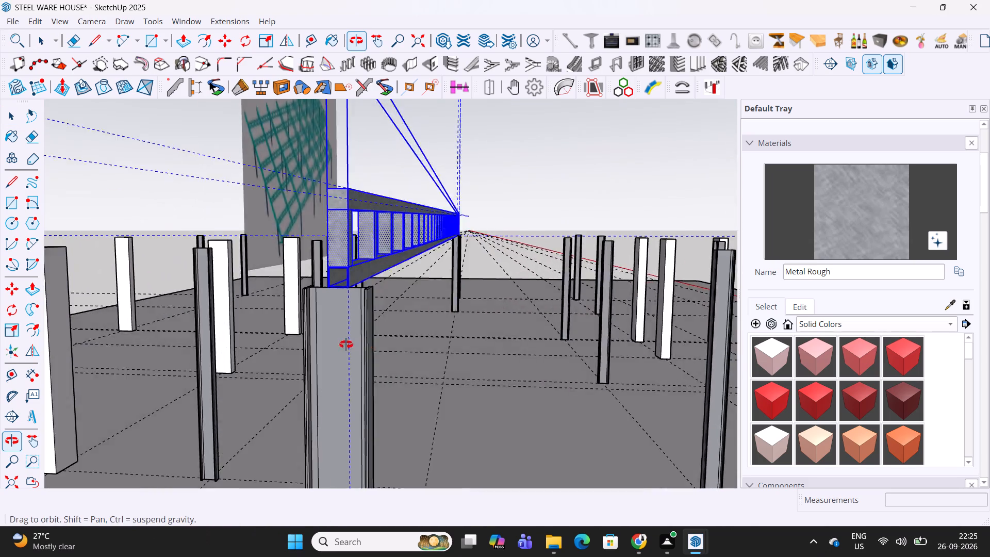
{"action": "middle_click_drag", "start_coordinate": [346, 345], "coordinate": [299, 349]}
{"action": "scroll", "coordinate": [410, 305], "scroll_direction": "down", "scroll_amount": 5}
{"action": "scroll", "coordinate": [551, 250], "scroll_direction": "up", "scroll_amount": 12}
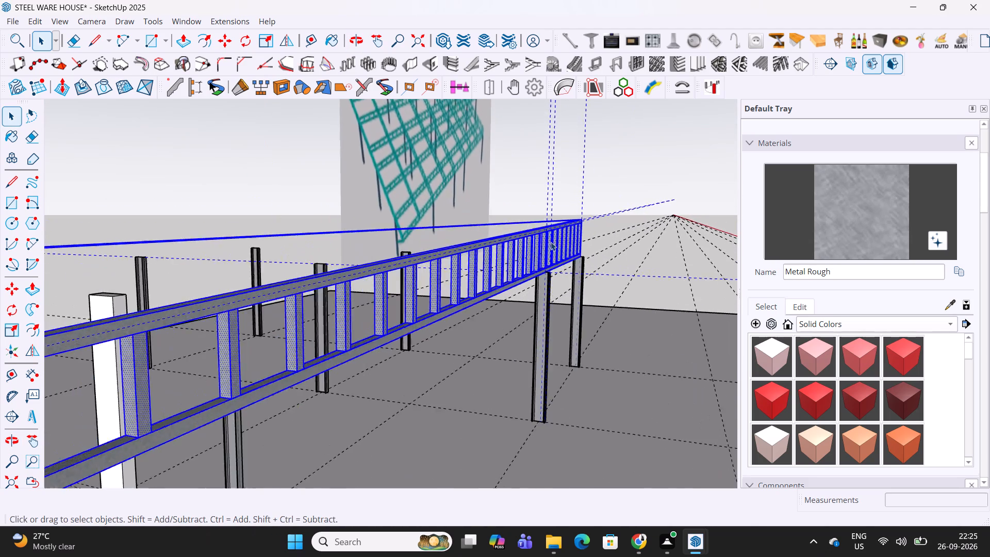
{"action": "scroll", "coordinate": [551, 242], "scroll_direction": "up", "scroll_amount": 12}
{"action": "right_click", "coordinate": [546, 218]}
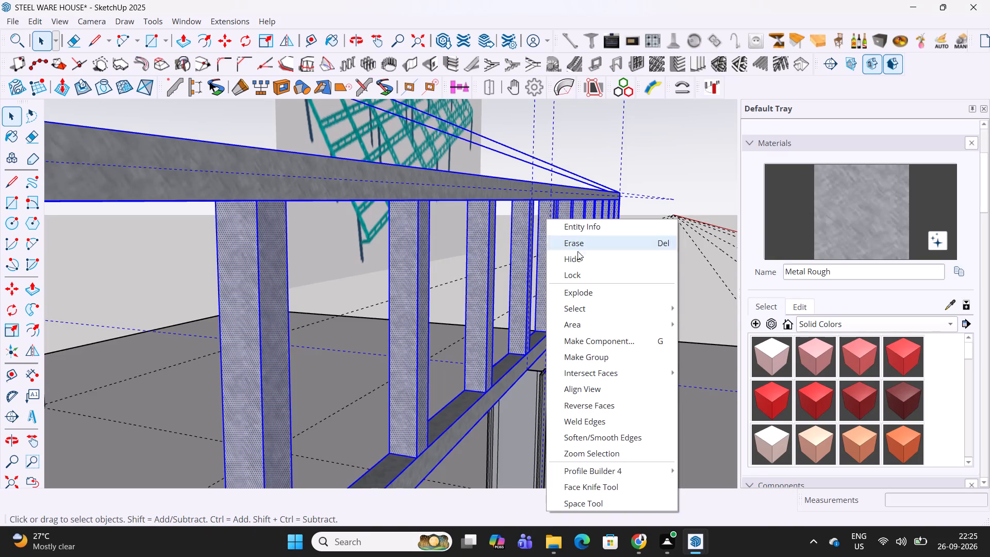
{"action": "left_click", "coordinate": [596, 354]}
Open the grid D truss group and delete the guides inside it.
{"action": "scroll", "coordinate": [597, 268], "scroll_direction": "down", "scroll_amount": 6}
{"action": "middle_click_drag", "start_coordinate": [597, 261], "coordinate": [400, 315]}
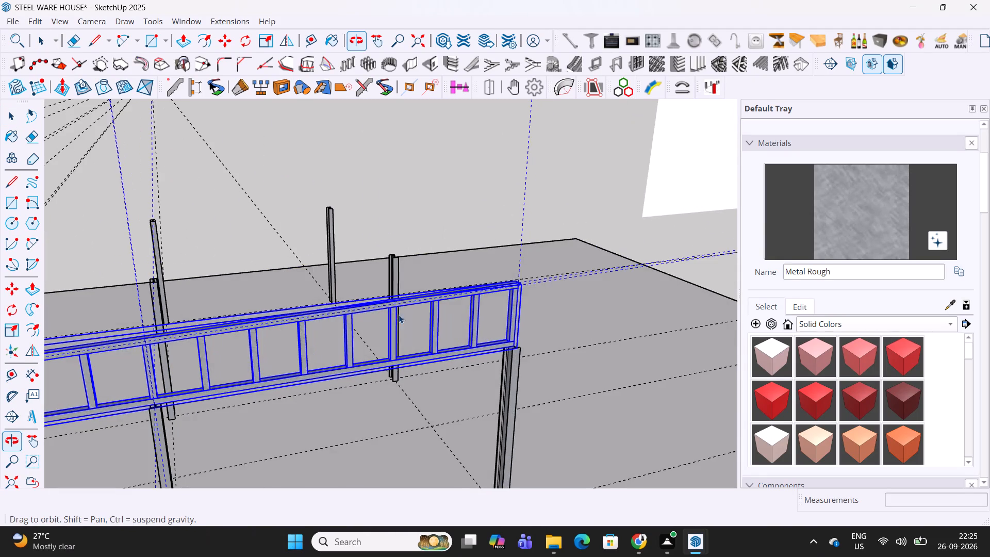
{"action": "double_click", "coordinate": [474, 295]}
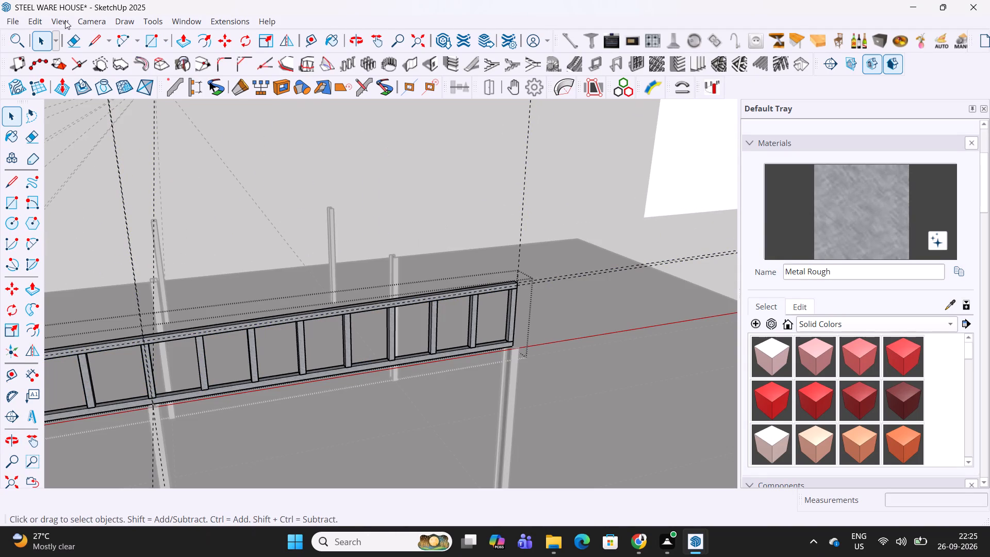
{"action": "left_click", "coordinate": [39, 21]}
{"action": "left_click", "coordinate": [80, 146]}
{"action": "key", "text": "space"}
{"action": "key", "text": "Escape"}
{"action": "scroll", "coordinate": [465, 250], "scroll_direction": "down", "scroll_amount": 4}
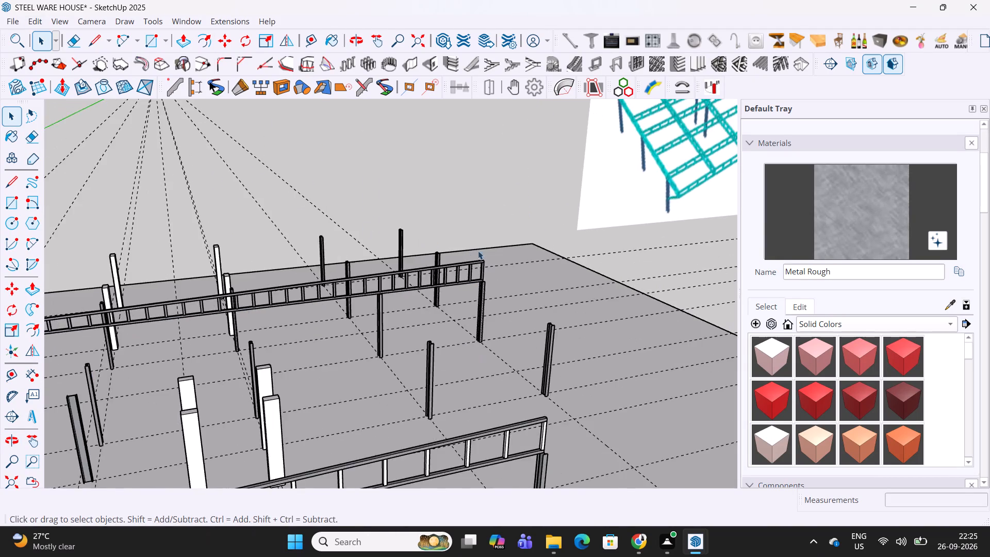
{"action": "key", "text": "Escape"}
{"action": "scroll", "coordinate": [478, 251], "scroll_direction": "down", "scroll_amount": 5}
{"action": "key", "text": "Escape"}
Examine the finished grid D truss along its length and at its end bearing on the column.
{"action": "middle_click_drag", "start_coordinate": [531, 257], "coordinate": [278, 259]}
{"action": "scroll", "coordinate": [551, 310], "scroll_direction": "up", "scroll_amount": 4}
{"action": "middle_click_drag", "start_coordinate": [622, 317], "coordinate": [621, 316]}
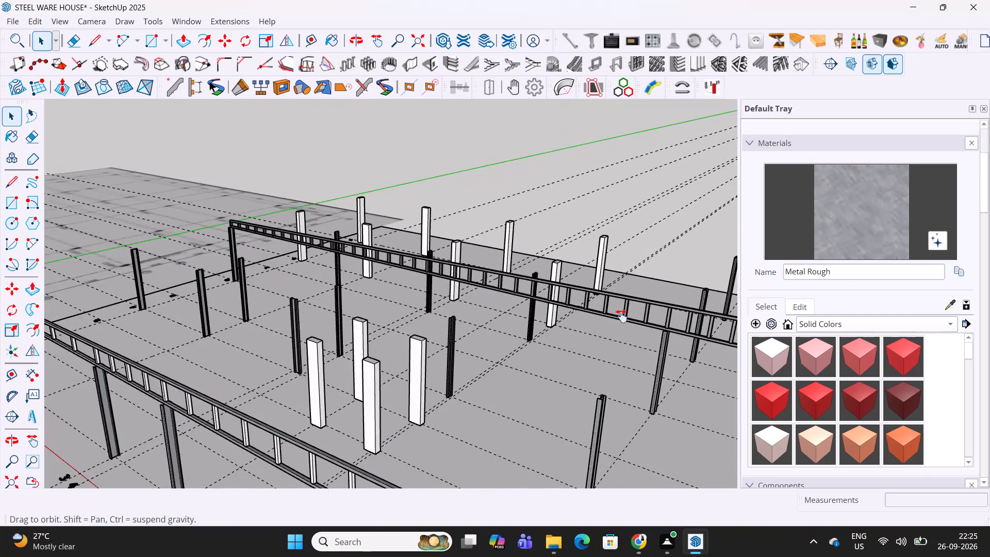
{"action": "middle_click_drag", "start_coordinate": [621, 316], "coordinate": [343, 264]}
{"action": "scroll", "coordinate": [487, 305], "scroll_direction": "up", "scroll_amount": 11}
{"action": "scroll", "coordinate": [440, 315], "scroll_direction": "up", "scroll_amount": 3}
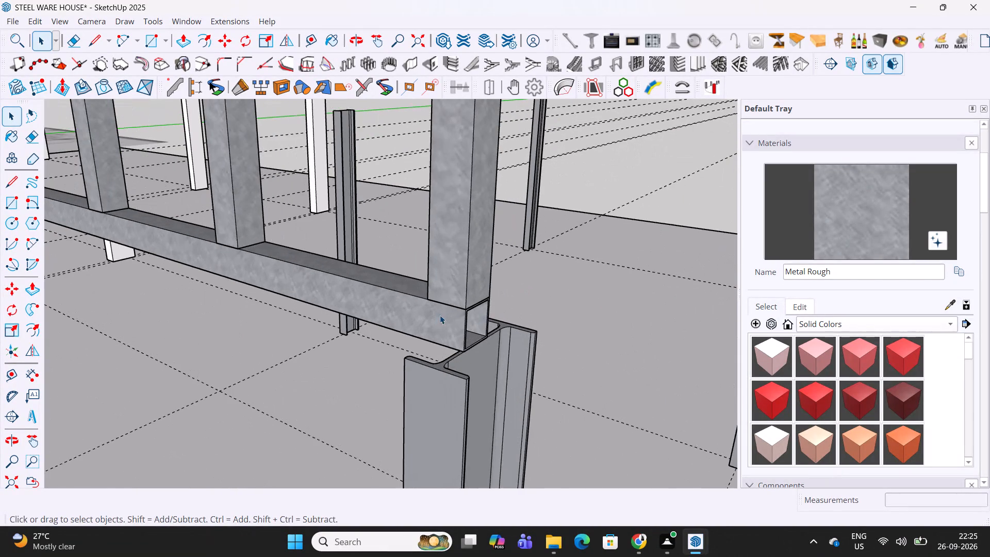
{"action": "scroll", "coordinate": [444, 314], "scroll_direction": "down", "scroll_amount": 7}
{"action": "scroll", "coordinate": [458, 265], "scroll_direction": "down", "scroll_amount": 8}
{"action": "middle_click_drag", "start_coordinate": [467, 201], "coordinate": [424, 297]}
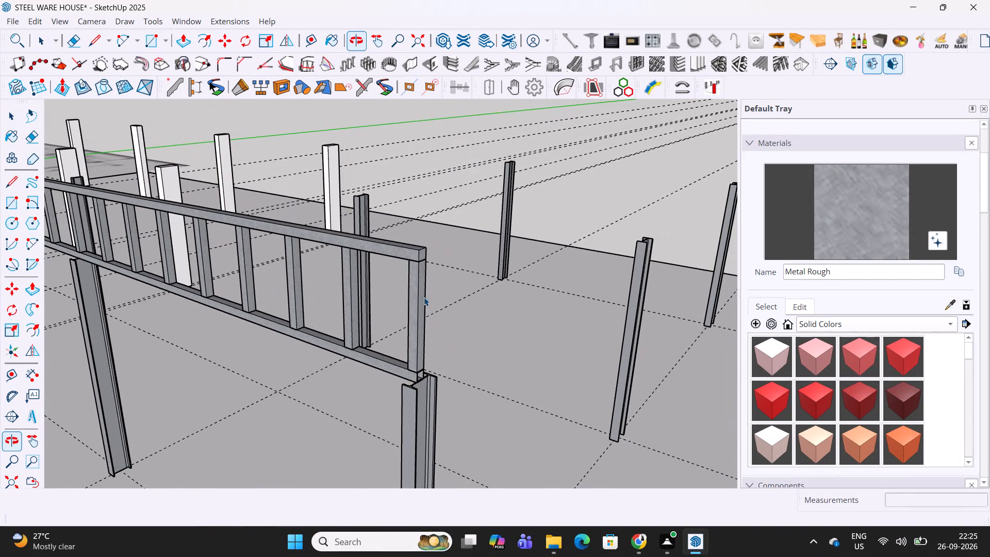
{"action": "middle_click_drag", "start_coordinate": [424, 297], "coordinate": [425, 297]}
{"action": "middle_click_drag", "start_coordinate": [418, 297], "coordinate": [300, 297]}
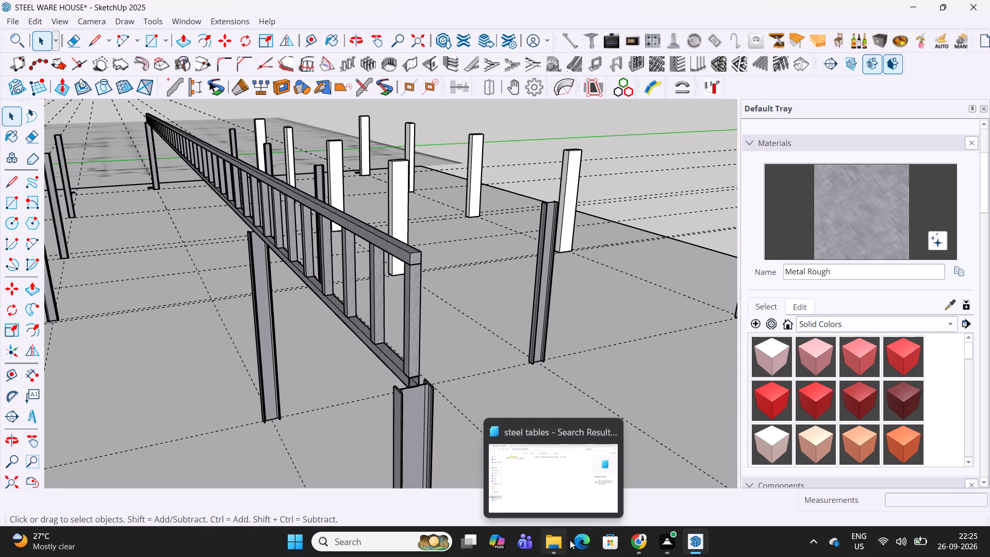
Study the roof framing in the reference image and compare it with the modelled trusses and columns.
{"action": "scroll", "coordinate": [458, 288], "scroll_direction": "down", "scroll_amount": 13}
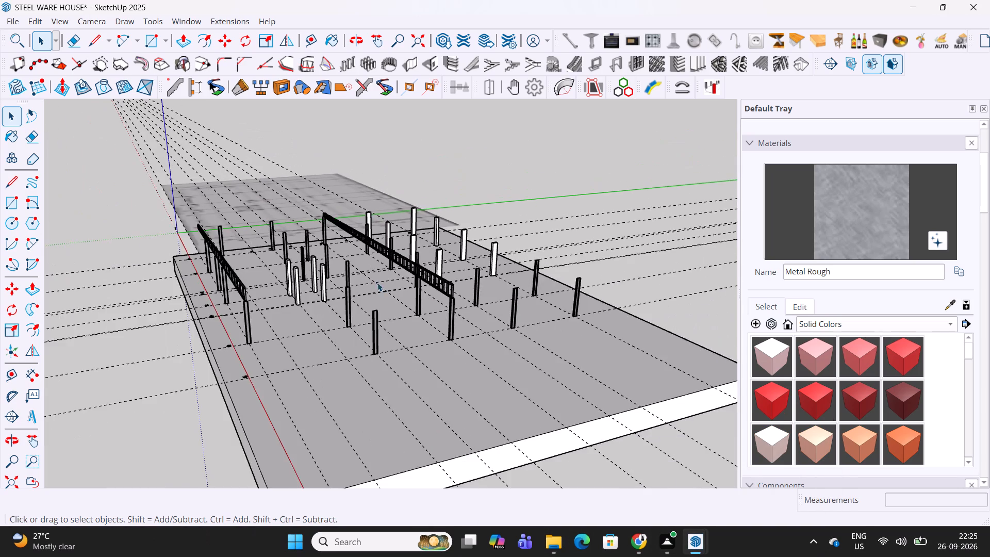
{"action": "middle_click_drag", "start_coordinate": [364, 275], "coordinate": [651, 245]}
{"action": "middle_click_drag", "start_coordinate": [667, 242], "coordinate": [268, 359], "text": "shift"}
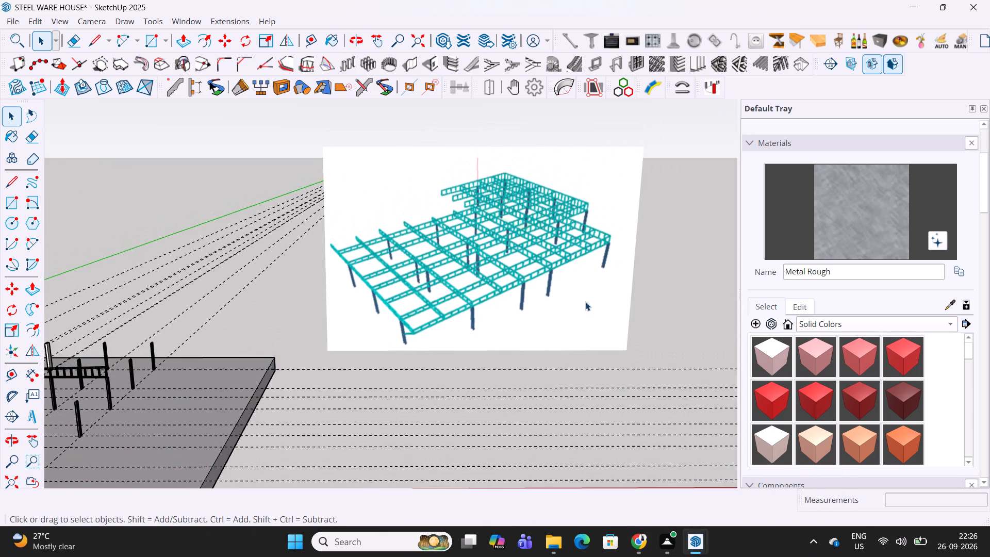
{"action": "middle_click_drag", "start_coordinate": [587, 298], "coordinate": [565, 267]}
{"action": "scroll", "coordinate": [556, 225], "scroll_direction": "up", "scroll_amount": 3}
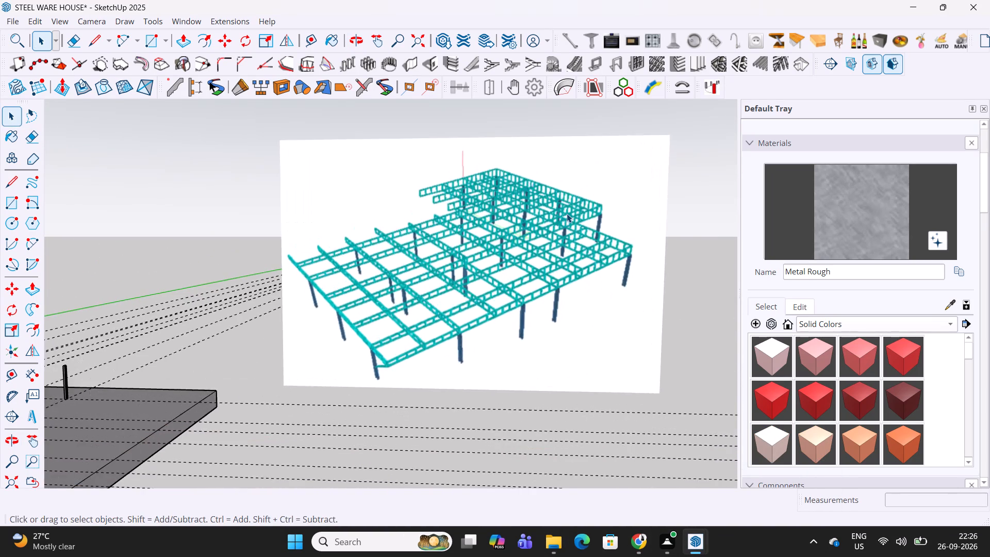
{"action": "scroll", "coordinate": [567, 214], "scroll_direction": "up", "scroll_amount": 1}
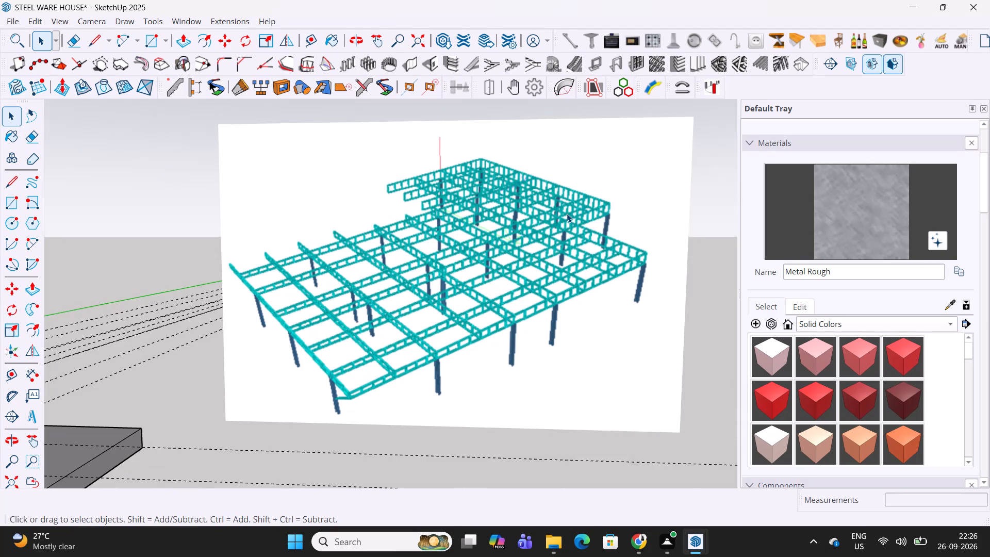
{"action": "scroll", "coordinate": [569, 214], "scroll_direction": "down", "scroll_amount": 9}
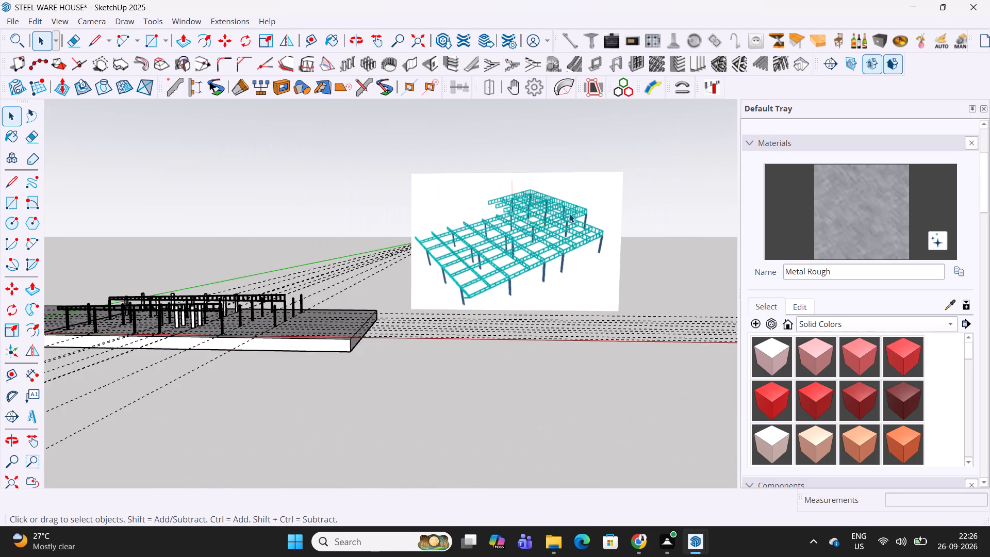
{"action": "scroll", "coordinate": [362, 249], "scroll_direction": "down", "scroll_amount": 2}
{"action": "middle_click_drag", "start_coordinate": [214, 298], "coordinate": [430, 306]}
{"action": "middle_click_drag", "start_coordinate": [447, 308], "coordinate": [115, 412]}
{"action": "scroll", "coordinate": [525, 381], "scroll_direction": "up", "scroll_amount": 11}
{"action": "scroll", "coordinate": [468, 332], "scroll_direction": "up", "scroll_amount": 1}
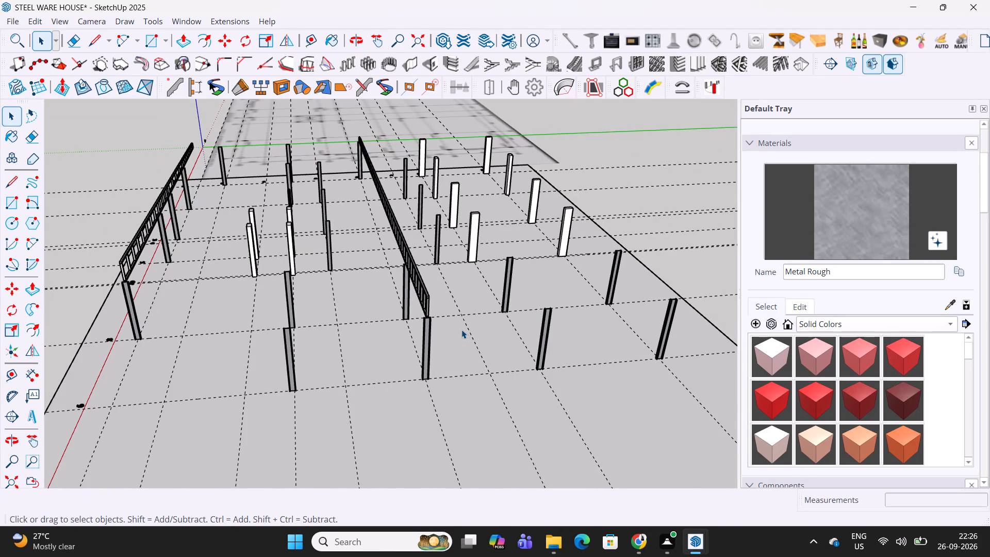
Study the truss and column arrangement in the reference image alongside the modelled warehouse frame.
{"action": "middle_click_drag", "start_coordinate": [475, 321], "coordinate": [412, 336], "text": "shift"}
{"action": "middle_click_drag", "start_coordinate": [412, 336], "coordinate": [423, 338]}
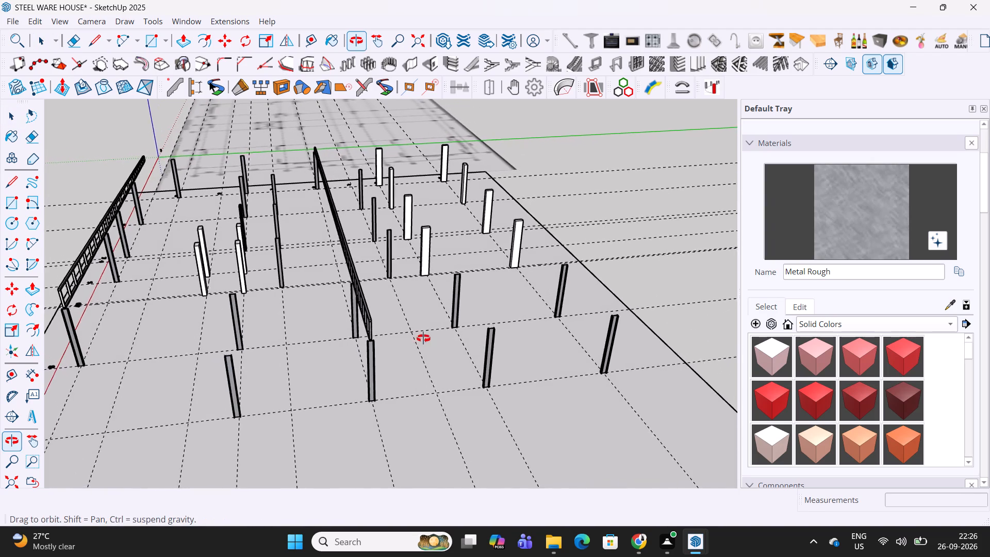
{"action": "middle_click_drag", "start_coordinate": [423, 338], "coordinate": [433, 340]}
{"action": "scroll", "coordinate": [421, 333], "scroll_direction": "down", "scroll_amount": 14}
{"action": "middle_click_drag", "start_coordinate": [581, 350], "coordinate": [462, 313]}
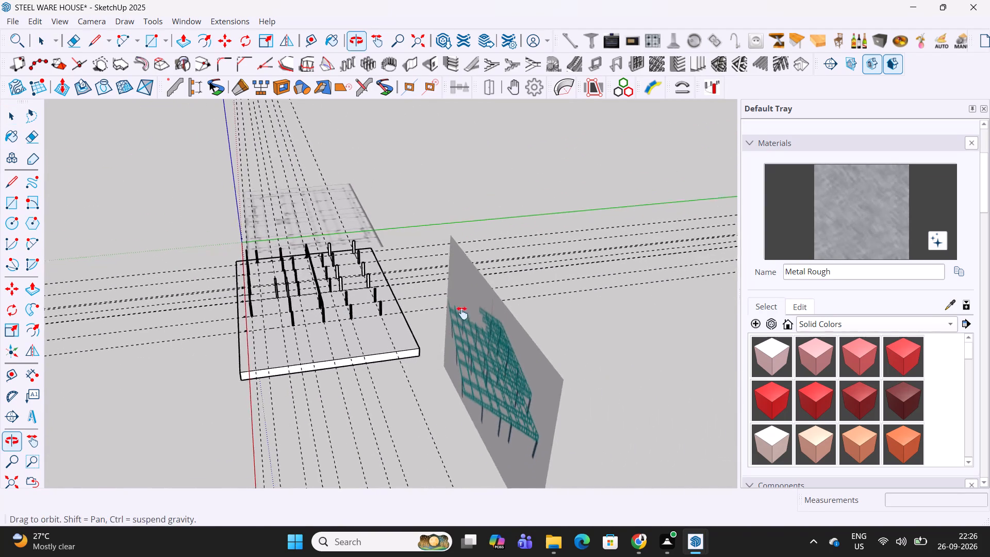
{"action": "middle_click_drag", "start_coordinate": [462, 313], "coordinate": [461, 313]}
{"action": "middle_click_drag", "start_coordinate": [480, 318], "coordinate": [678, 293]}
{"action": "middle_click_drag", "start_coordinate": [665, 288], "coordinate": [508, 288], "text": "shift"}
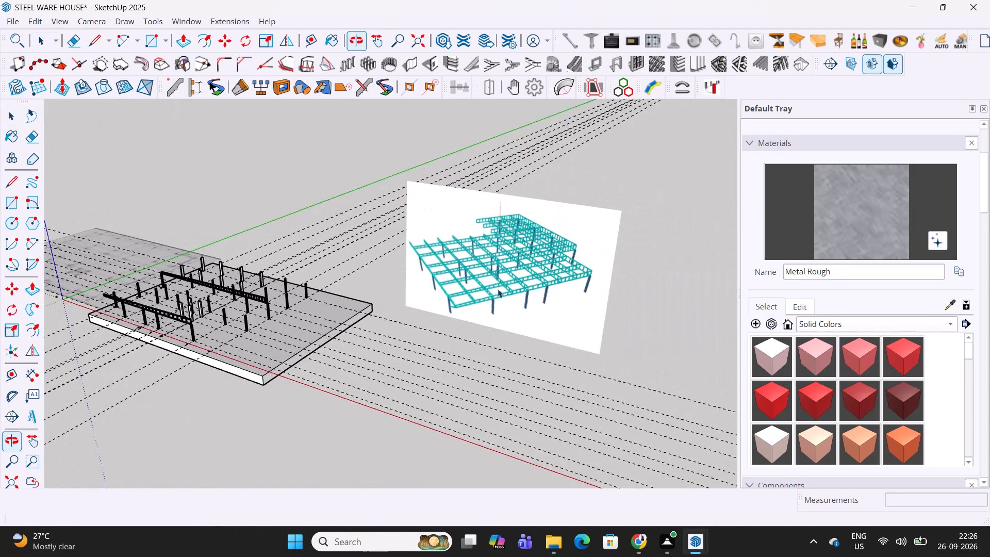
{"action": "middle_click_drag", "start_coordinate": [454, 289], "coordinate": [594, 244]}
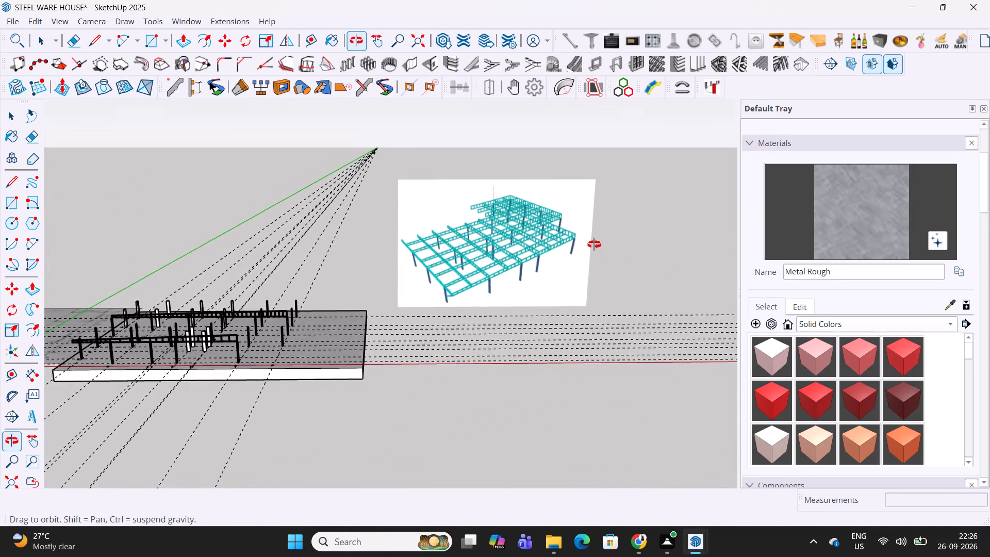
{"action": "middle_click_drag", "start_coordinate": [594, 244], "coordinate": [600, 243]}
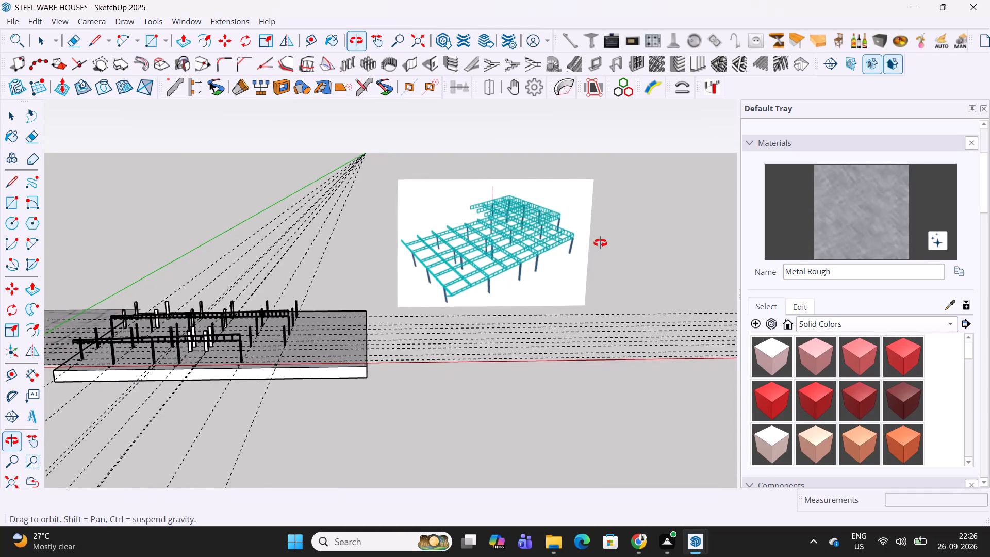
{"action": "middle_click_drag", "start_coordinate": [600, 243], "coordinate": [609, 242]}
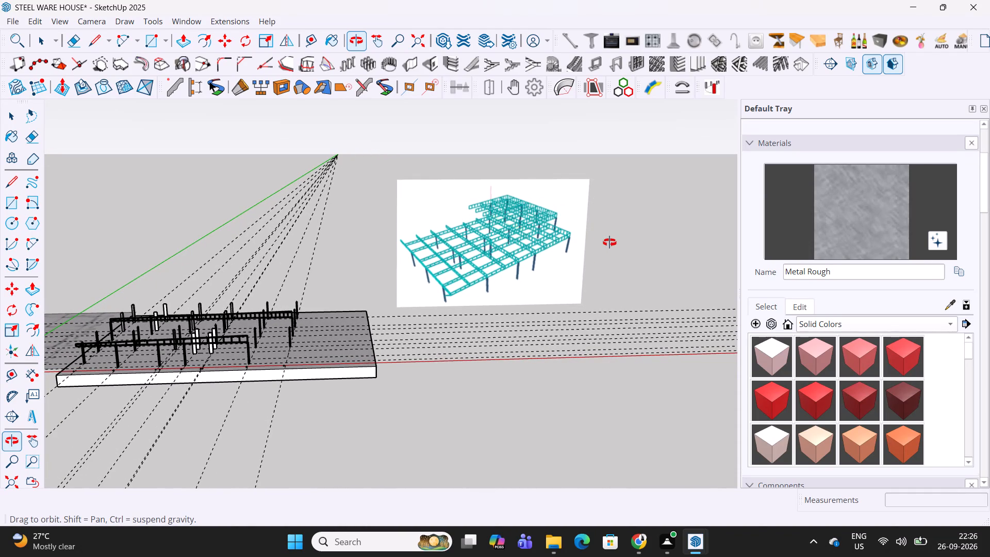
{"action": "middle_click_drag", "start_coordinate": [609, 242], "coordinate": [311, 334]}
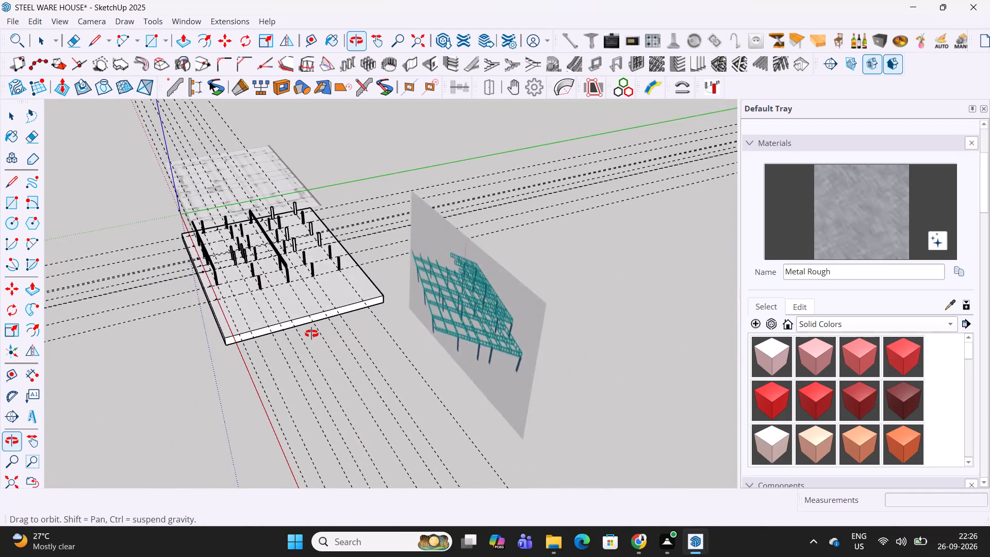
{"action": "middle_click_drag", "start_coordinate": [311, 334], "coordinate": [453, 319]}
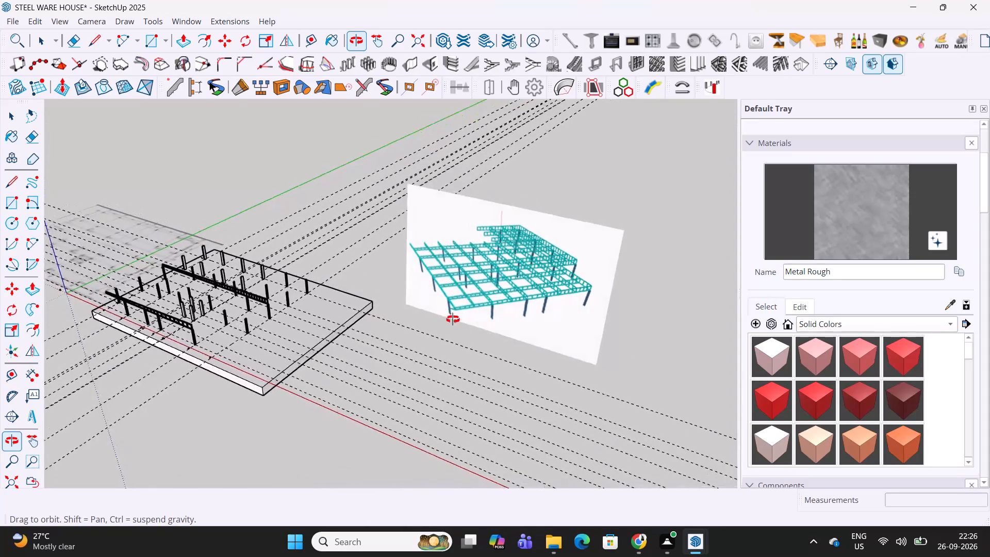
{"action": "middle_click_drag", "start_coordinate": [453, 319], "coordinate": [511, 334]}
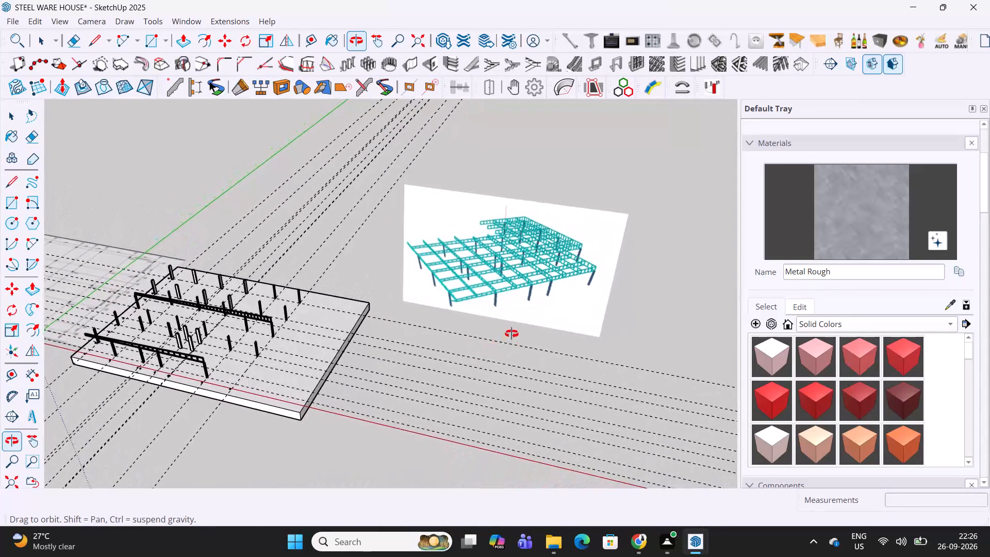
{"action": "middle_click_drag", "start_coordinate": [511, 334], "coordinate": [528, 331]}
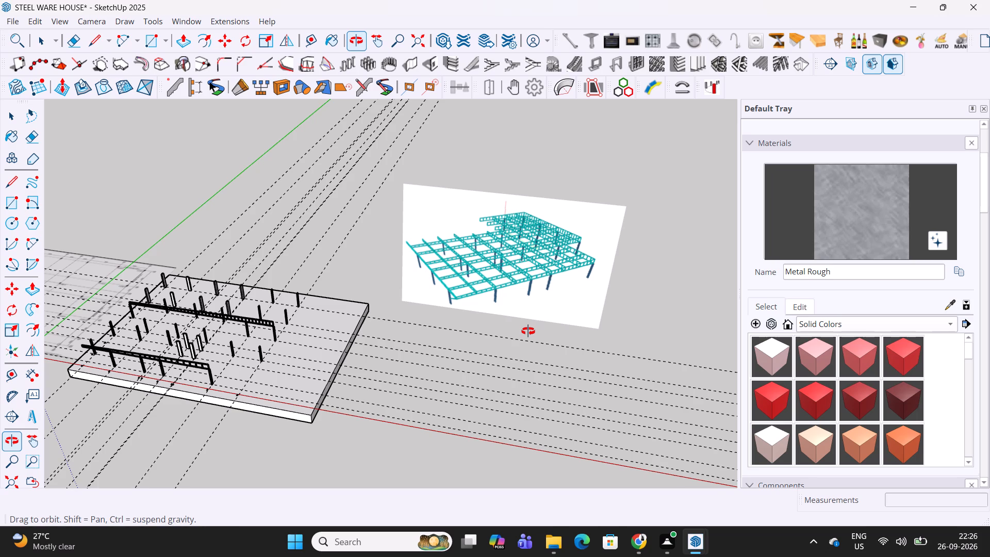
{"action": "middle_click_drag", "start_coordinate": [528, 331], "coordinate": [520, 341]}
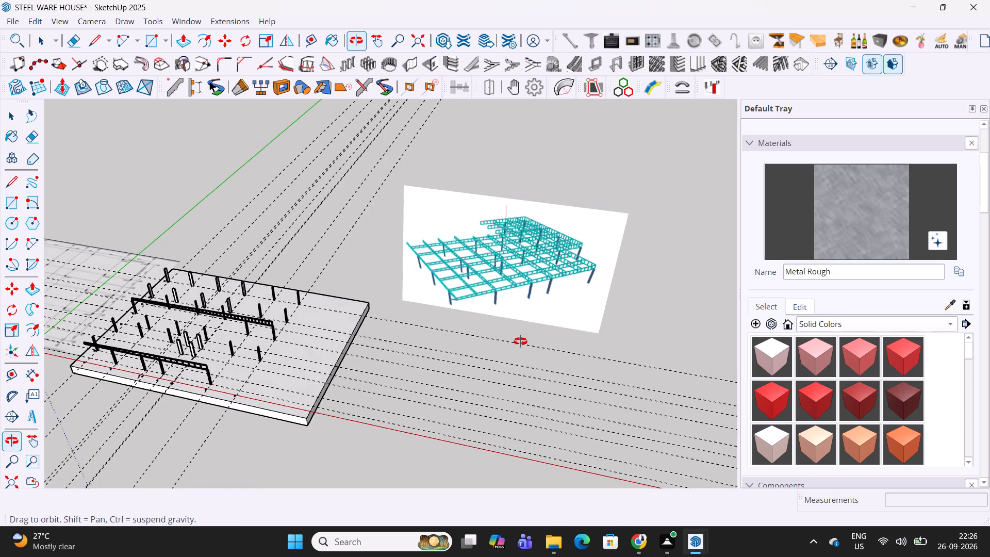
{"action": "middle_click_drag", "start_coordinate": [520, 341], "coordinate": [519, 346]}
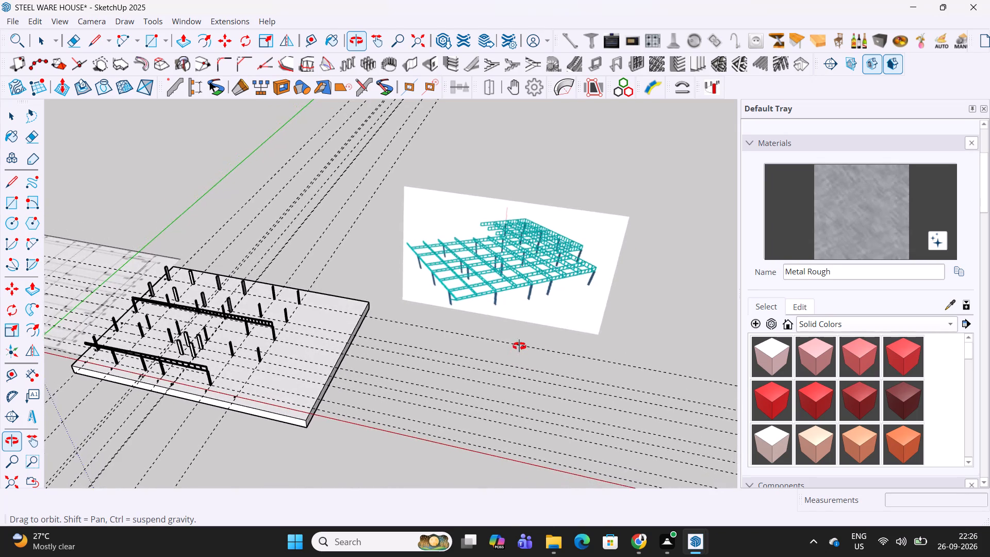
{"action": "middle_click_drag", "start_coordinate": [519, 346], "coordinate": [510, 378]}
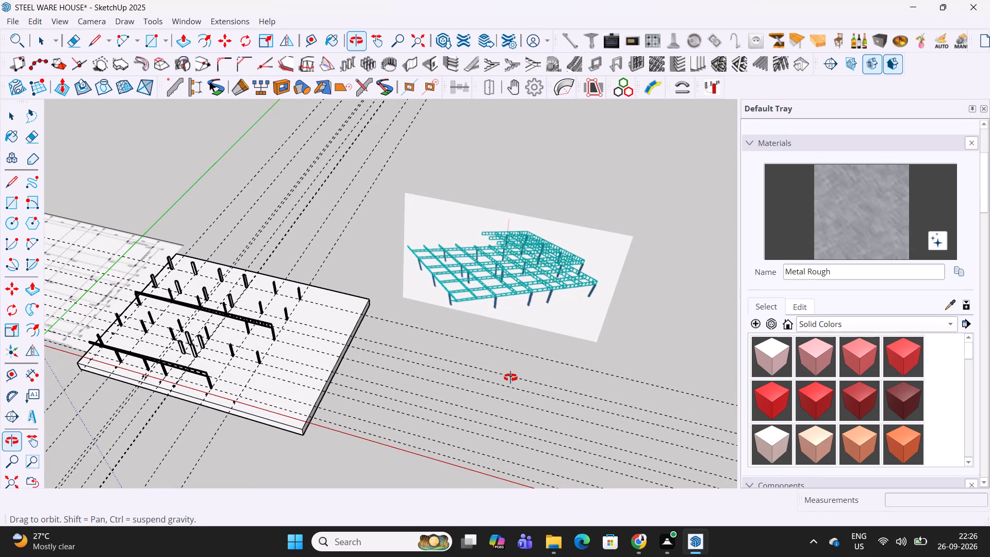
{"action": "middle_click_drag", "start_coordinate": [510, 378], "coordinate": [513, 378]}
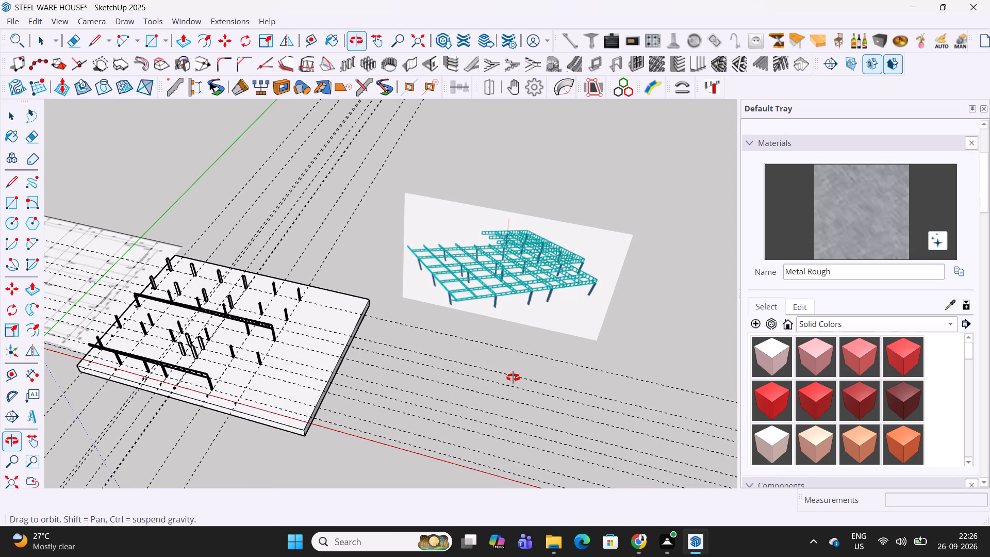
{"action": "middle_click_drag", "start_coordinate": [513, 378], "coordinate": [514, 378]}
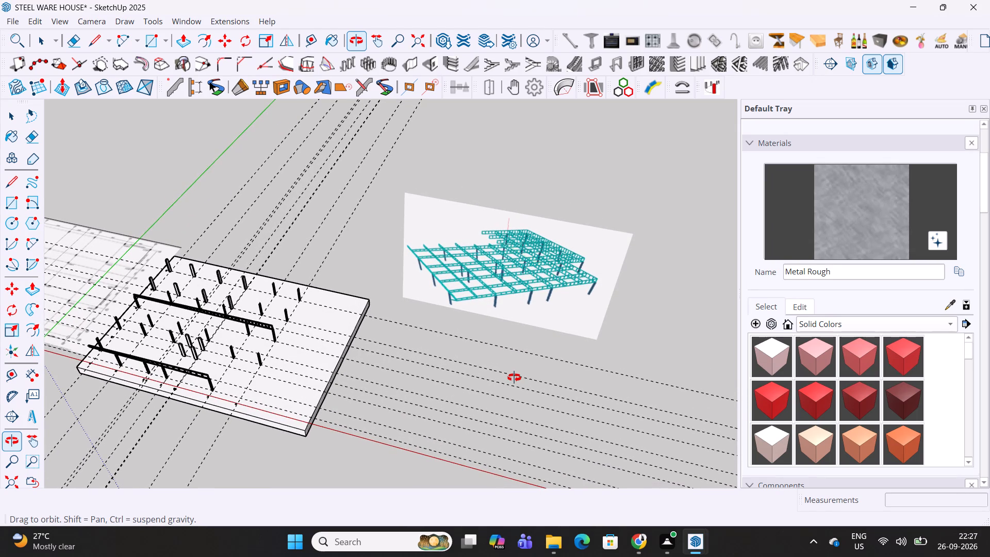
{"action": "middle_click_drag", "start_coordinate": [514, 378], "coordinate": [531, 375]}
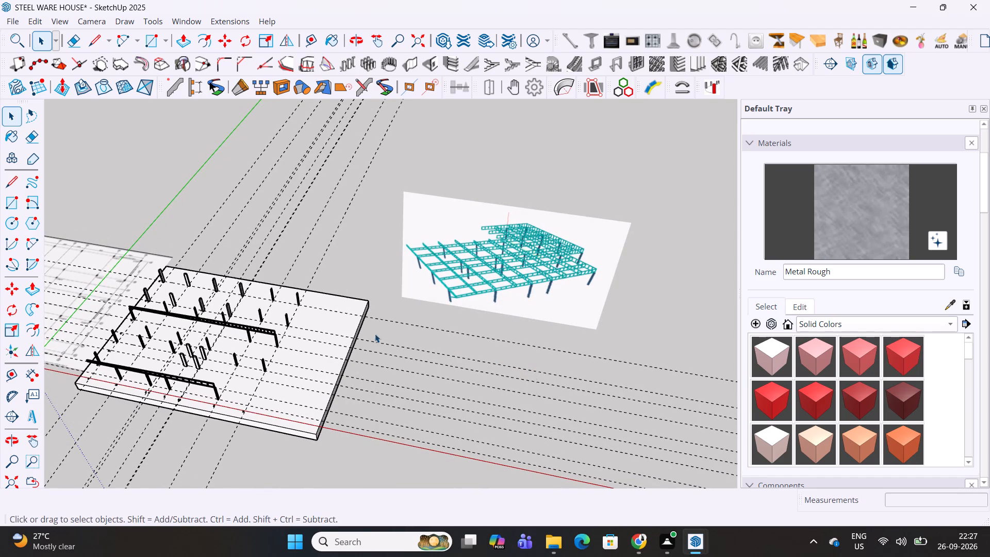
Examine the two modelled trusses and the columns against the grid labels and the reference image.
{"action": "scroll", "coordinate": [146, 343], "scroll_direction": "up", "scroll_amount": 4}
{"action": "middle_click_drag", "start_coordinate": [128, 342], "coordinate": [125, 352]}
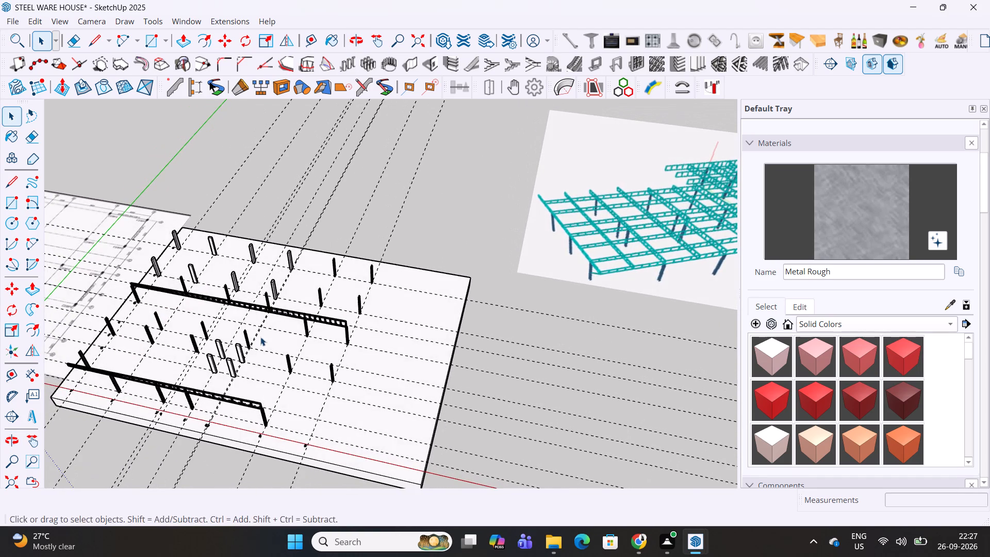
{"action": "scroll", "coordinate": [260, 337], "scroll_direction": "down", "scroll_amount": 2}
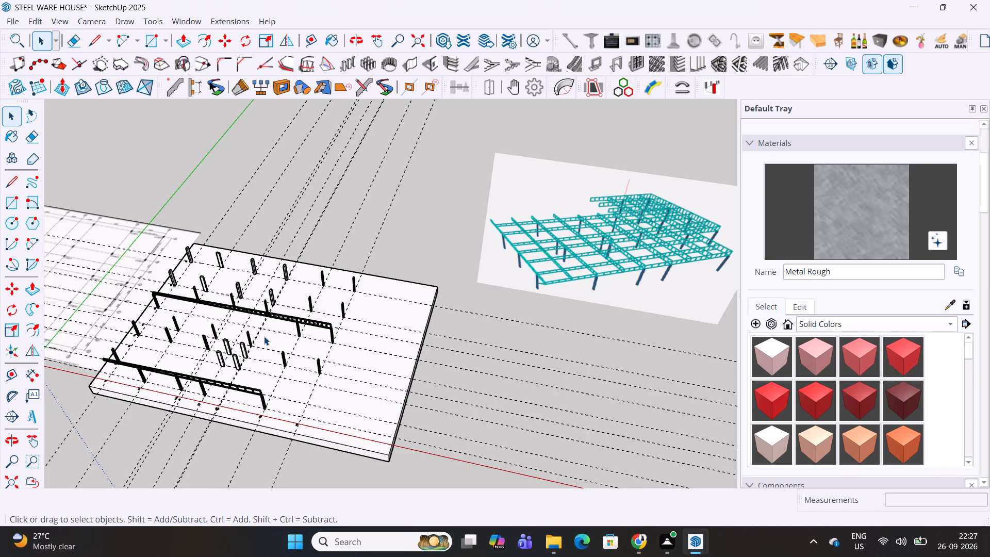
{"action": "middle_click_drag", "start_coordinate": [123, 330], "coordinate": [155, 336]}
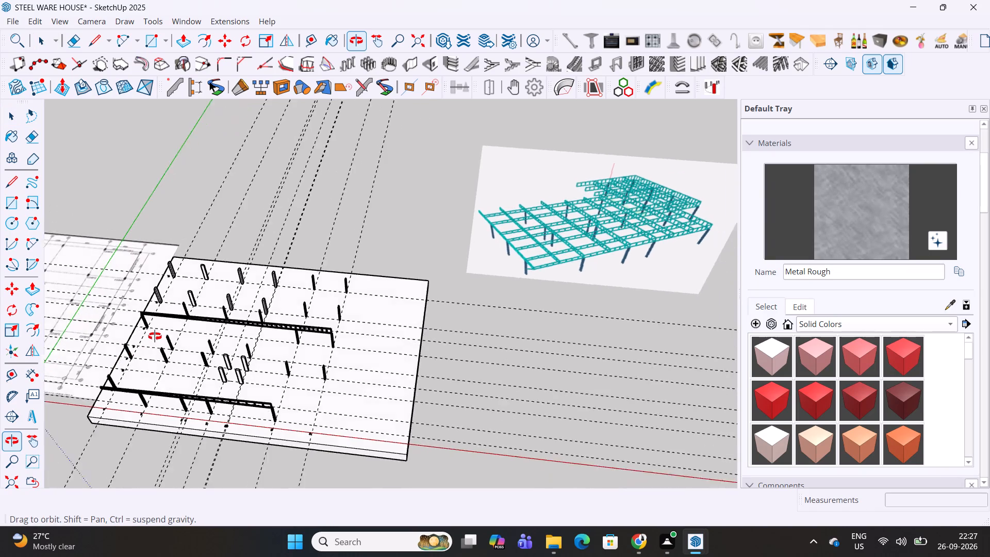
{"action": "middle_click_drag", "start_coordinate": [155, 336], "coordinate": [207, 331]}
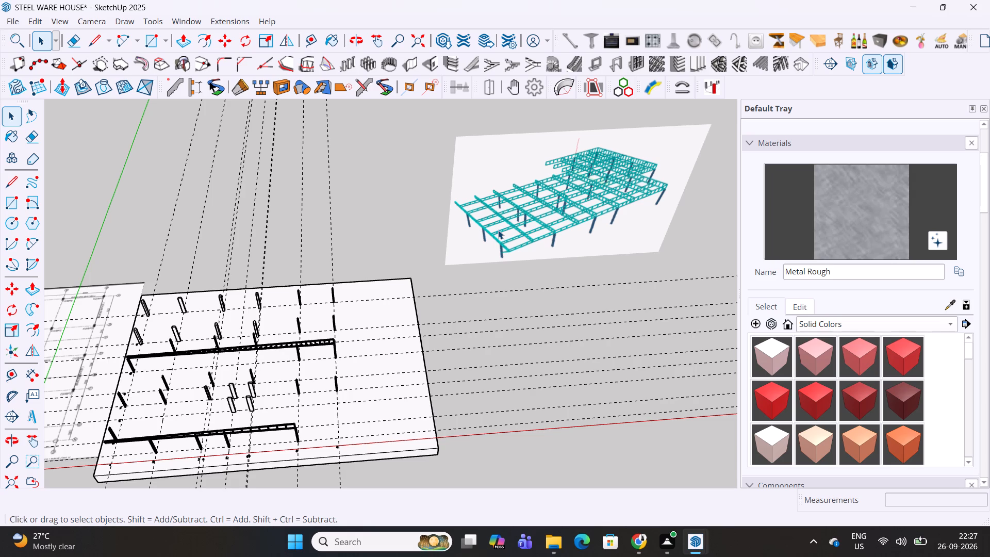
{"action": "scroll", "coordinate": [407, 215], "scroll_direction": "down", "scroll_amount": 4}
{"action": "scroll", "coordinate": [267, 349], "scroll_direction": "up", "scroll_amount": 3}
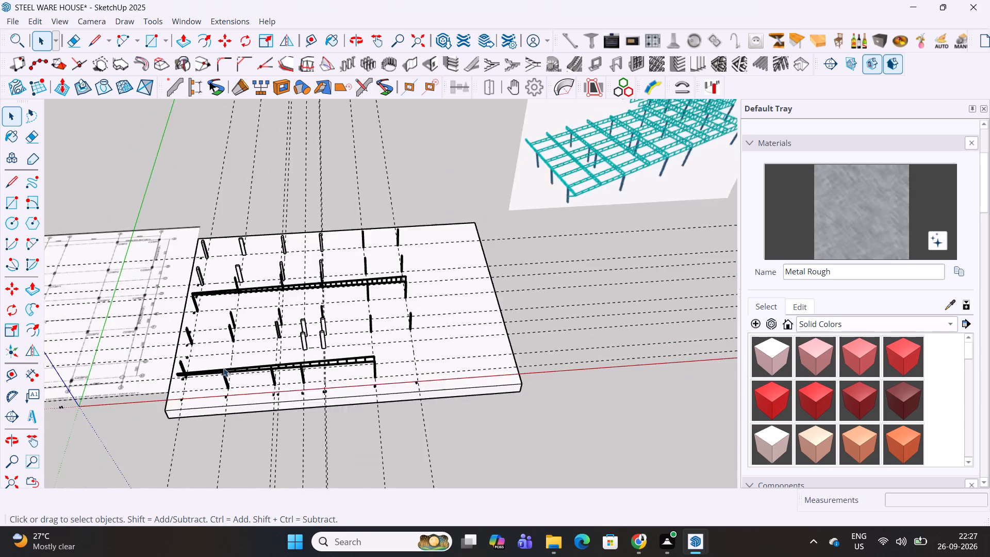
{"action": "scroll", "coordinate": [223, 368], "scroll_direction": "up", "scroll_amount": 13}
{"action": "scroll", "coordinate": [209, 349], "scroll_direction": "down", "scroll_amount": 7}
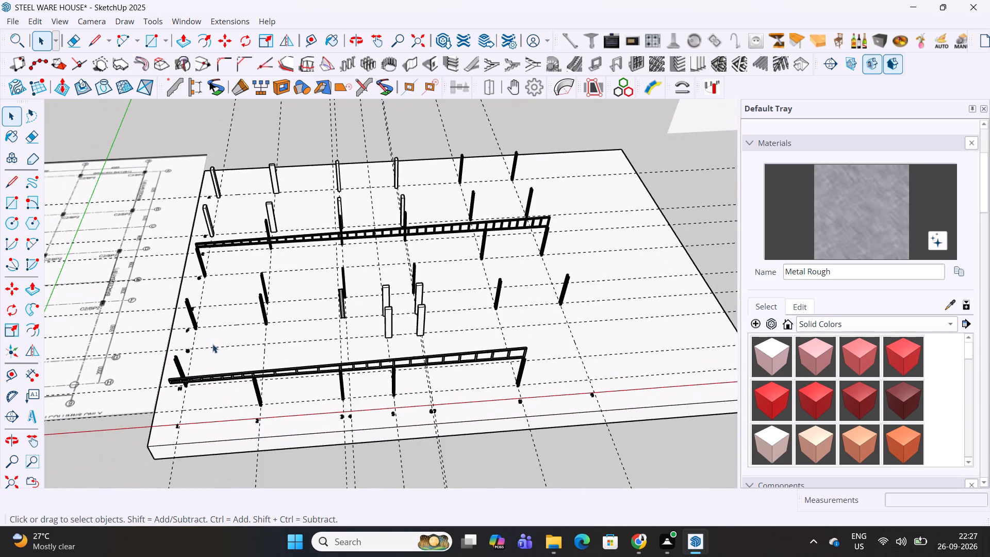
{"action": "middle_click_drag", "start_coordinate": [281, 271], "coordinate": [263, 368]}
{"action": "scroll", "coordinate": [278, 294], "scroll_direction": "down", "scroll_amount": 6}
{"action": "middle_click_drag", "start_coordinate": [367, 266], "coordinate": [343, 317], "text": "shift"}
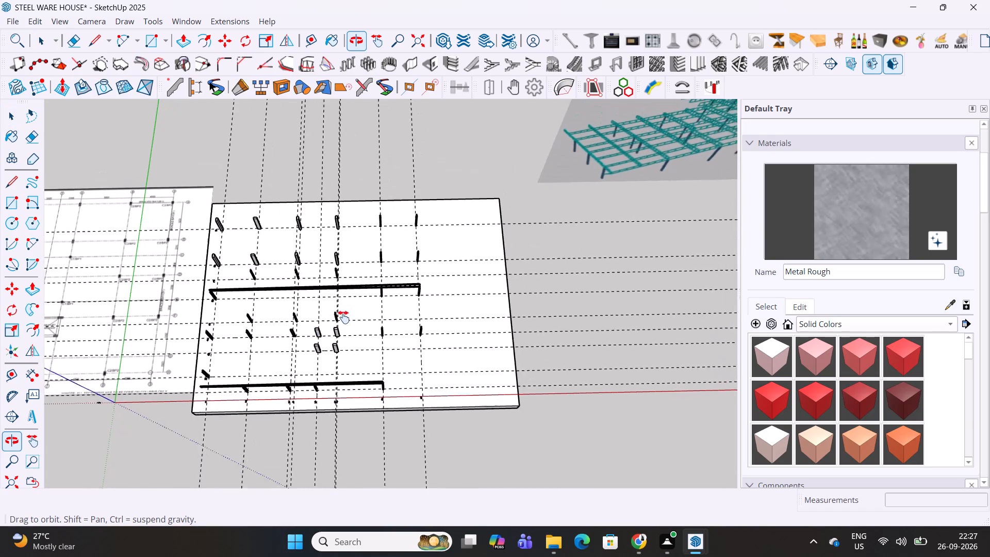
{"action": "middle_click_drag", "start_coordinate": [343, 317], "coordinate": [362, 301], "text": "shift"}
{"action": "scroll", "coordinate": [249, 377], "scroll_direction": "up", "scroll_amount": 11}
{"action": "scroll", "coordinate": [205, 400], "scroll_direction": "up", "scroll_amount": 5}
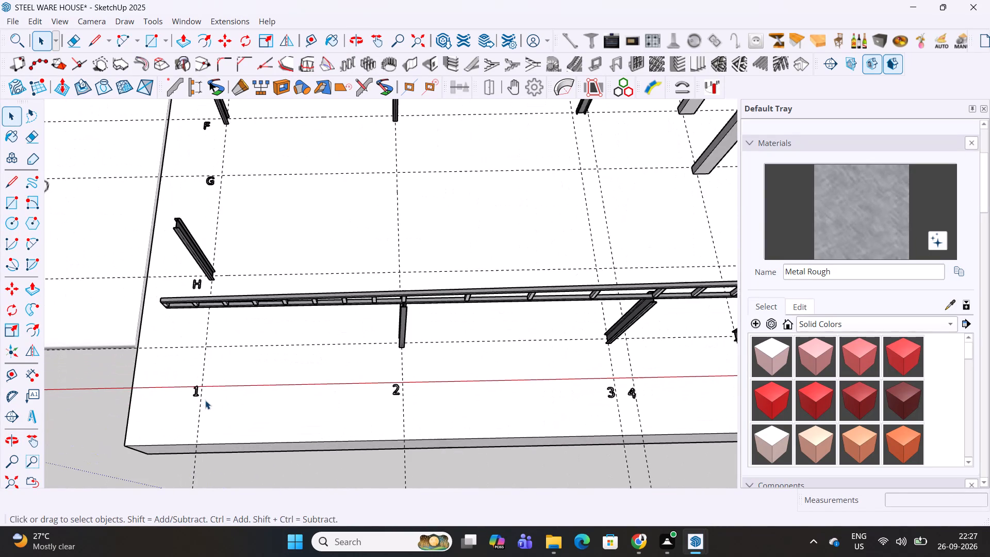
{"action": "scroll", "coordinate": [205, 400], "scroll_direction": "down", "scroll_amount": 10}
{"action": "middle_click_drag", "start_coordinate": [237, 372], "coordinate": [273, 362]}
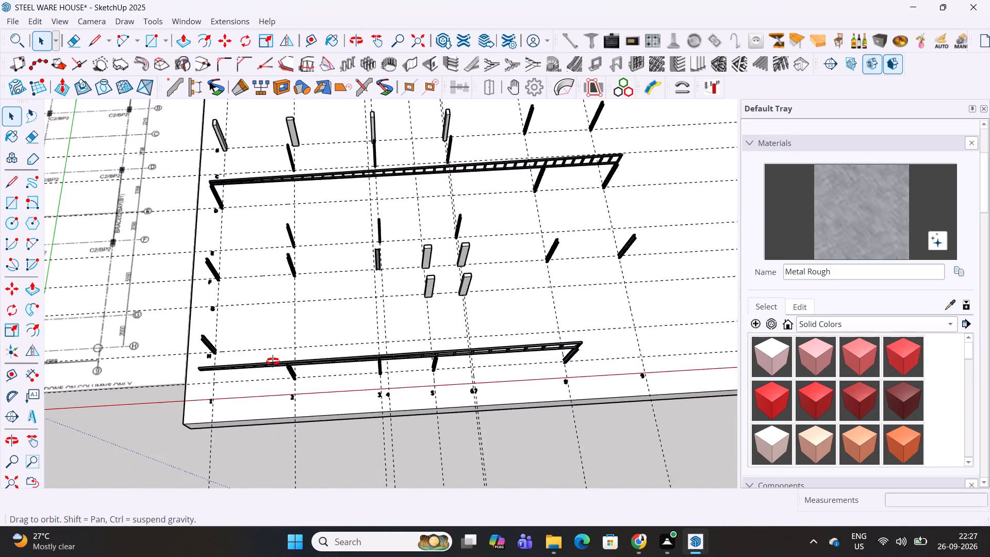
{"action": "middle_click_drag", "start_coordinate": [273, 362], "coordinate": [609, 140]}
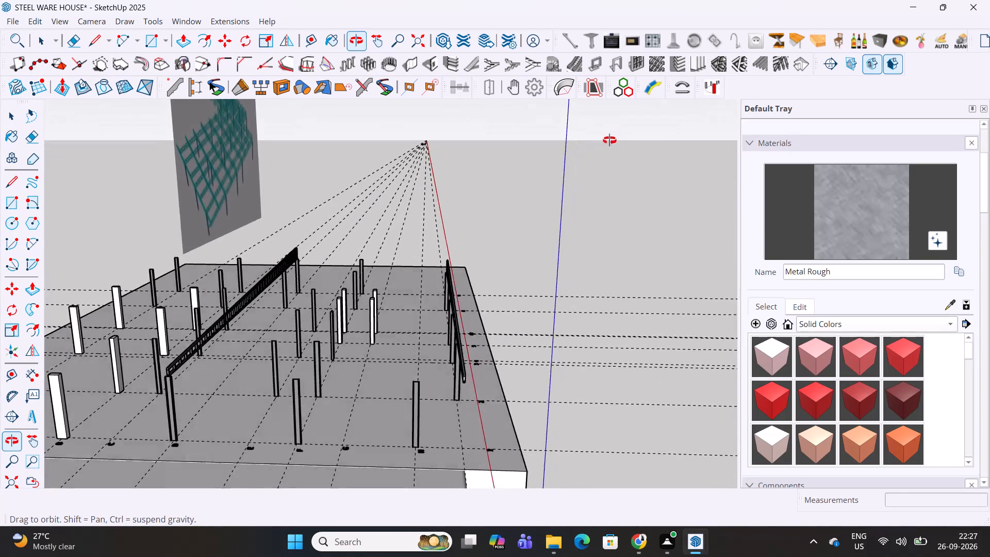
{"action": "middle_click_drag", "start_coordinate": [609, 140], "coordinate": [224, 367]}
{"action": "middle_click_drag", "start_coordinate": [196, 277], "coordinate": [209, 277], "text": "shift"}
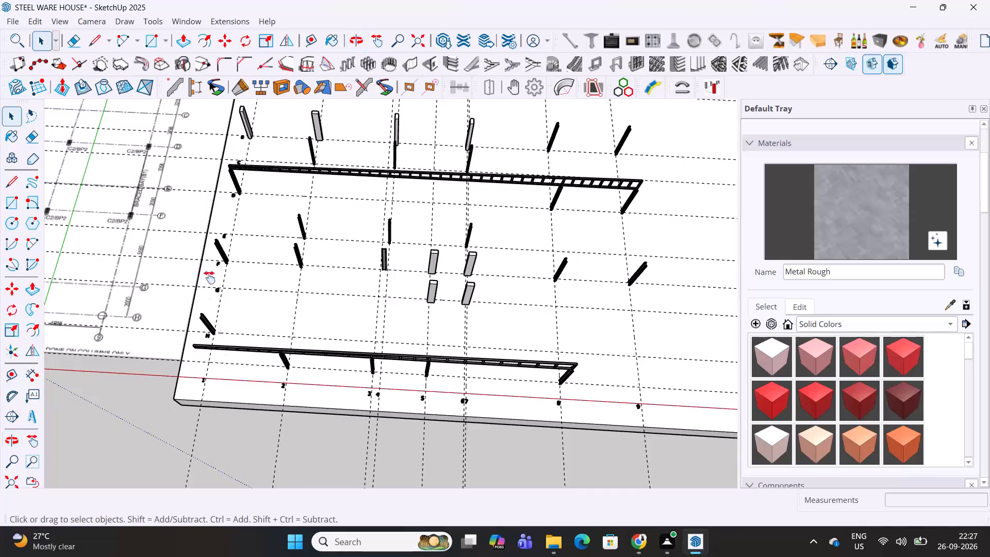
Read the grid lines, spacings and column positions on the anchor bolt layout, focusing on grids A to H.
{"action": "middle_click_drag", "start_coordinate": [209, 277], "coordinate": [764, 345], "text": "shift"}
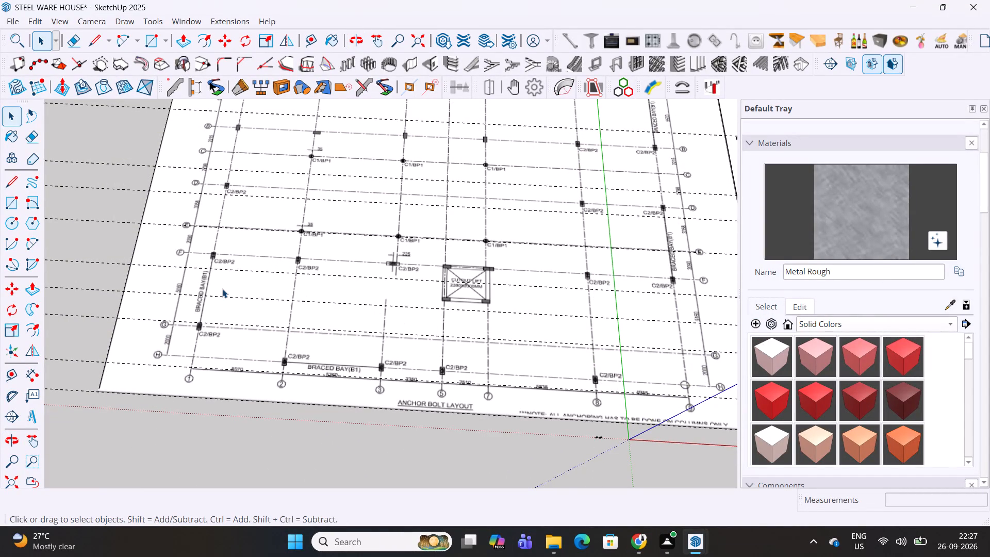
{"action": "scroll", "coordinate": [176, 329], "scroll_direction": "down", "scroll_amount": 1}
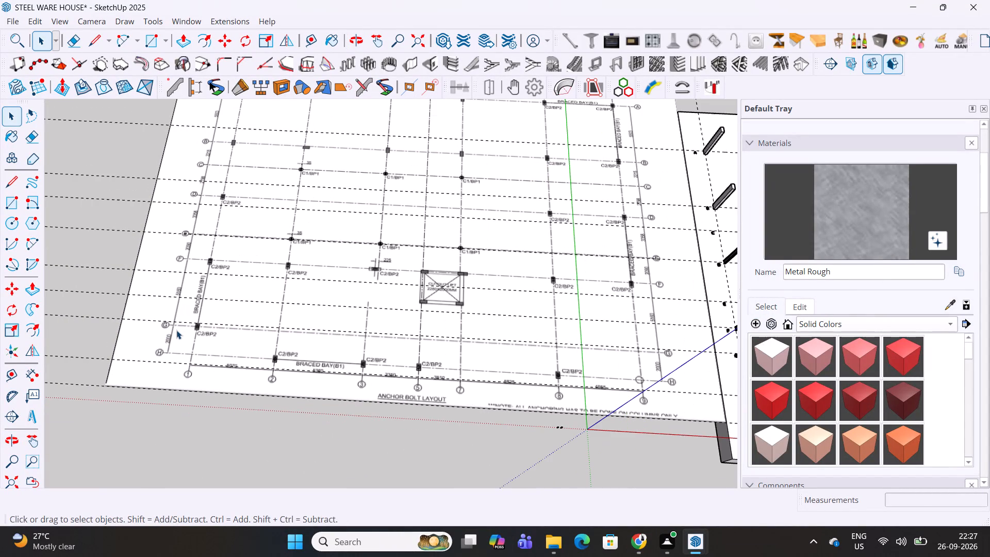
{"action": "scroll", "coordinate": [194, 305], "scroll_direction": "down", "scroll_amount": 5}
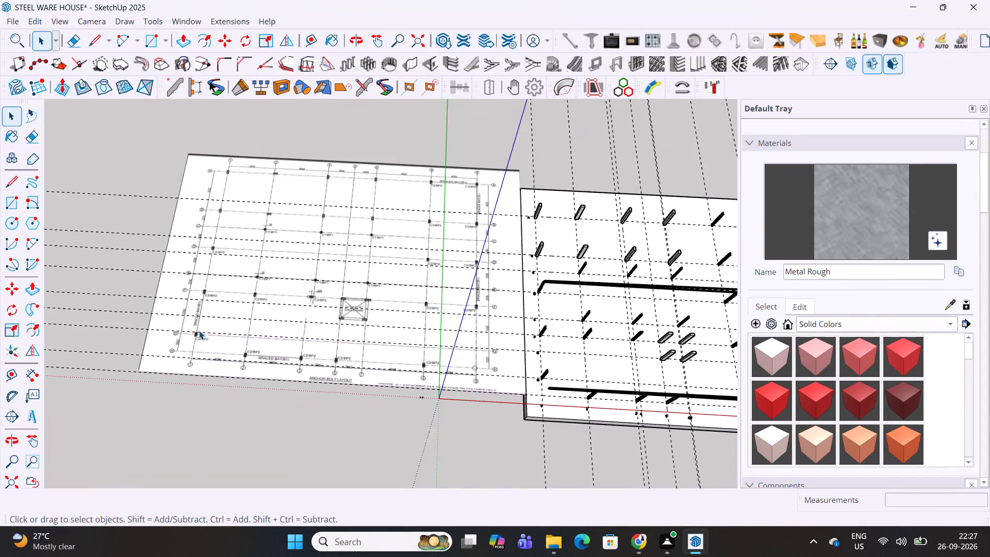
{"action": "scroll", "coordinate": [210, 223], "scroll_direction": "up", "scroll_amount": 5}
{"action": "scroll", "coordinate": [212, 152], "scroll_direction": "up", "scroll_amount": 4}
{"action": "scroll", "coordinate": [213, 149], "scroll_direction": "down", "scroll_amount": 2}
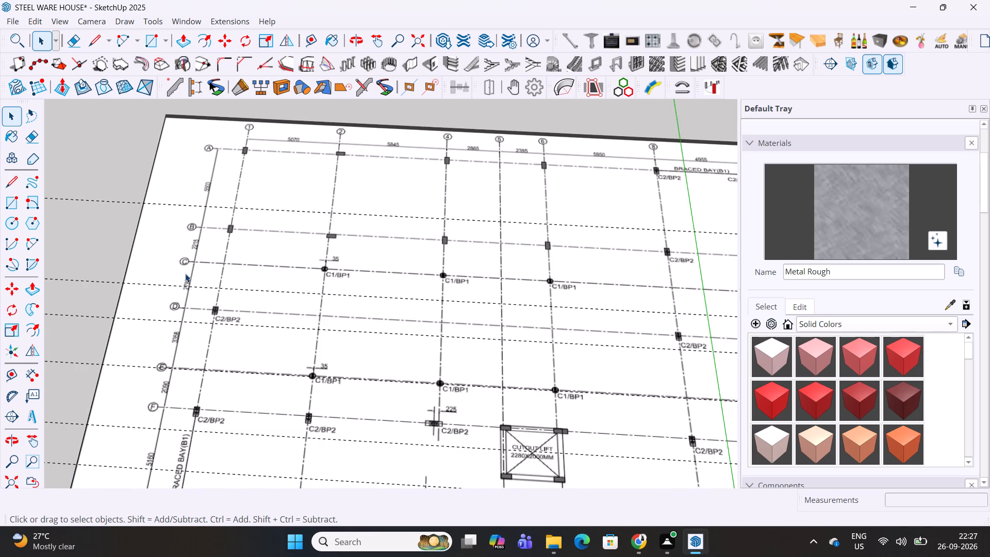
{"action": "scroll", "coordinate": [178, 300], "scroll_direction": "down", "scroll_amount": 6}
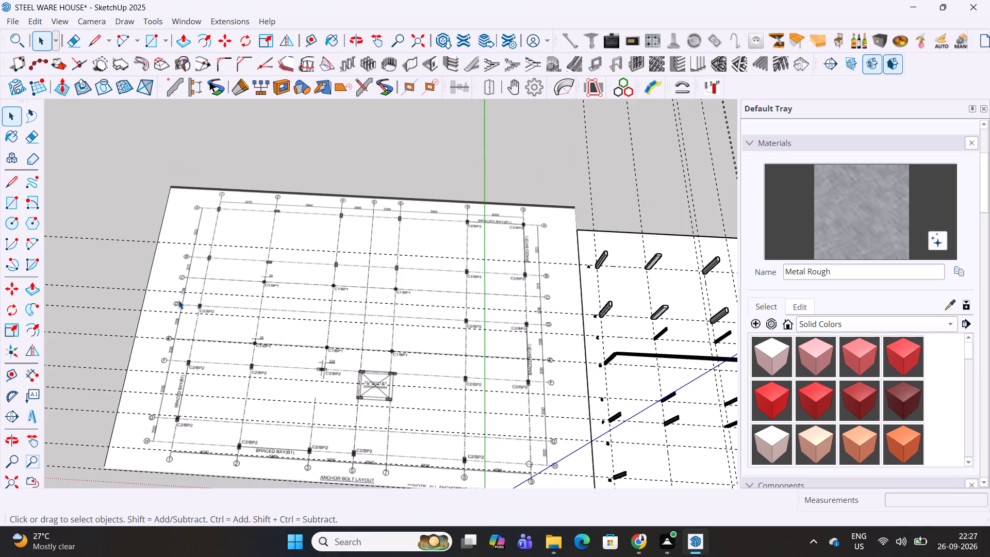
{"action": "scroll", "coordinate": [167, 341], "scroll_direction": "up", "scroll_amount": 3}
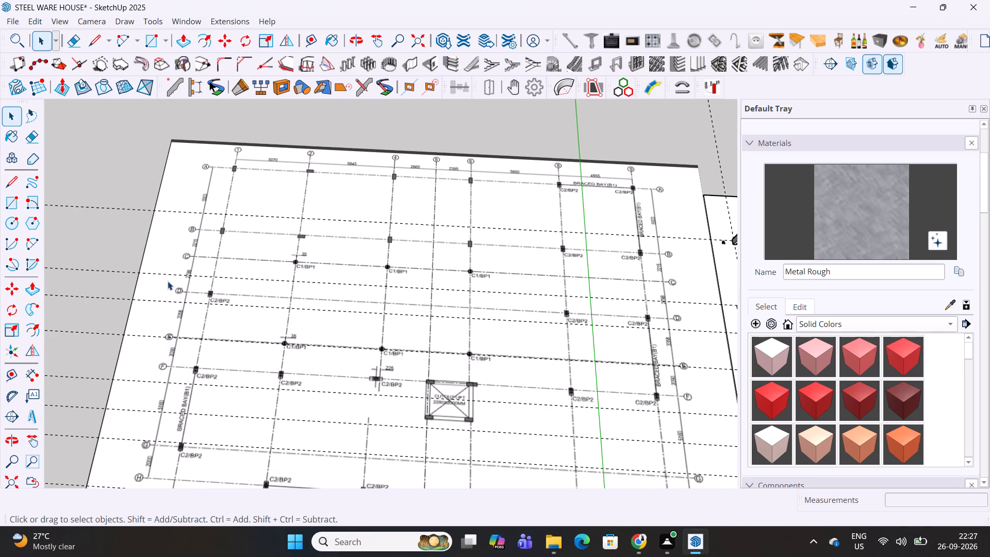
{"action": "scroll", "coordinate": [201, 275], "scroll_direction": "down", "scroll_amount": 1}
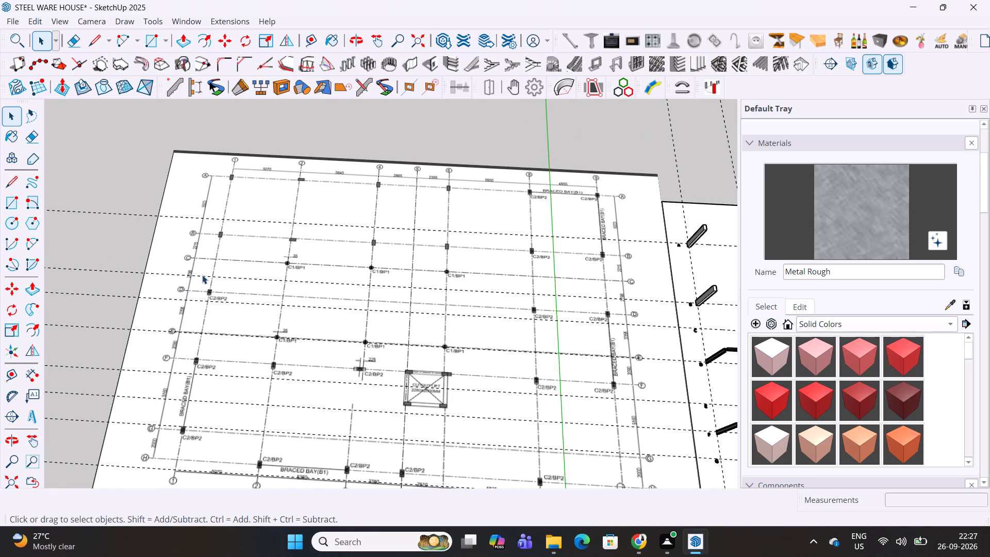
{"action": "scroll", "coordinate": [203, 275], "scroll_direction": "down", "scroll_amount": 6}
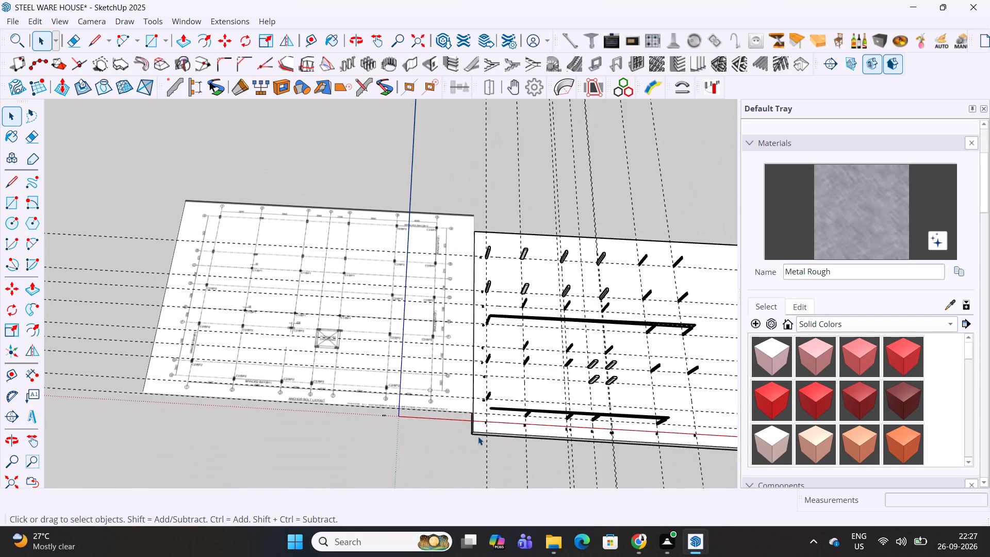
Check the grid labels A to H beside the modelled columns against the grid lines on the anchor bolt layout.
{"action": "scroll", "coordinate": [499, 415], "scroll_direction": "up", "scroll_amount": 12}
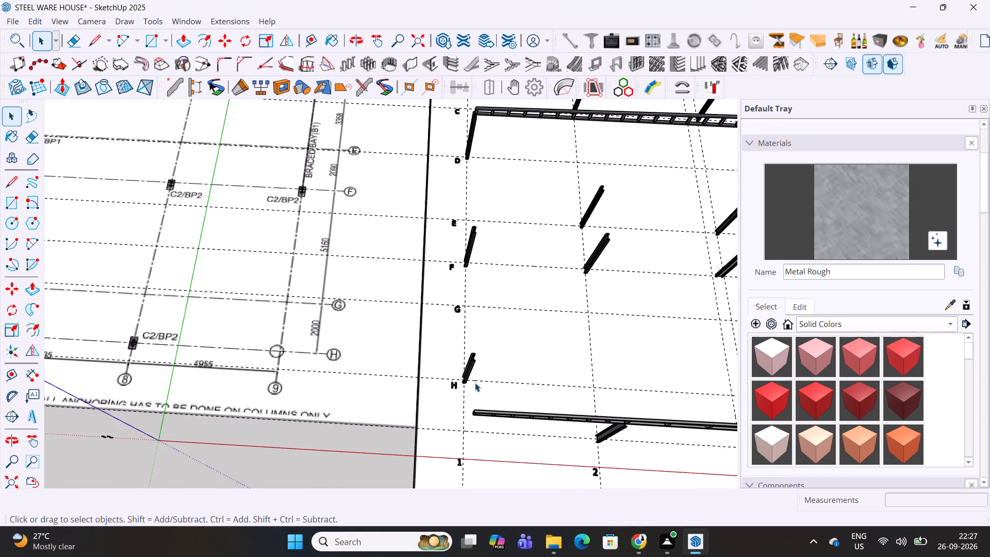
{"action": "scroll", "coordinate": [456, 408], "scroll_direction": "down", "scroll_amount": 3}
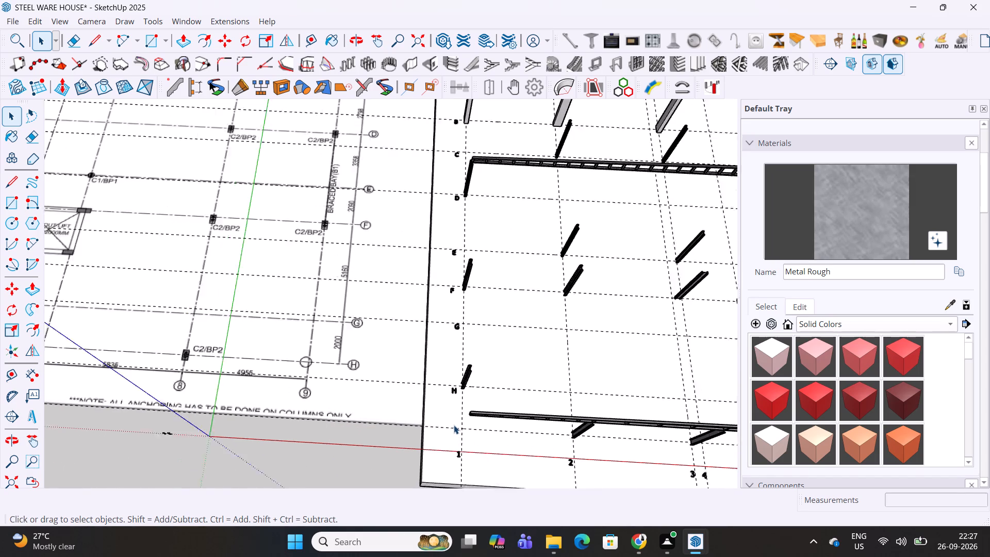
{"action": "scroll", "coordinate": [454, 425], "scroll_direction": "down", "scroll_amount": 3}
{"action": "scroll", "coordinate": [470, 173], "scroll_direction": "up", "scroll_amount": 4}
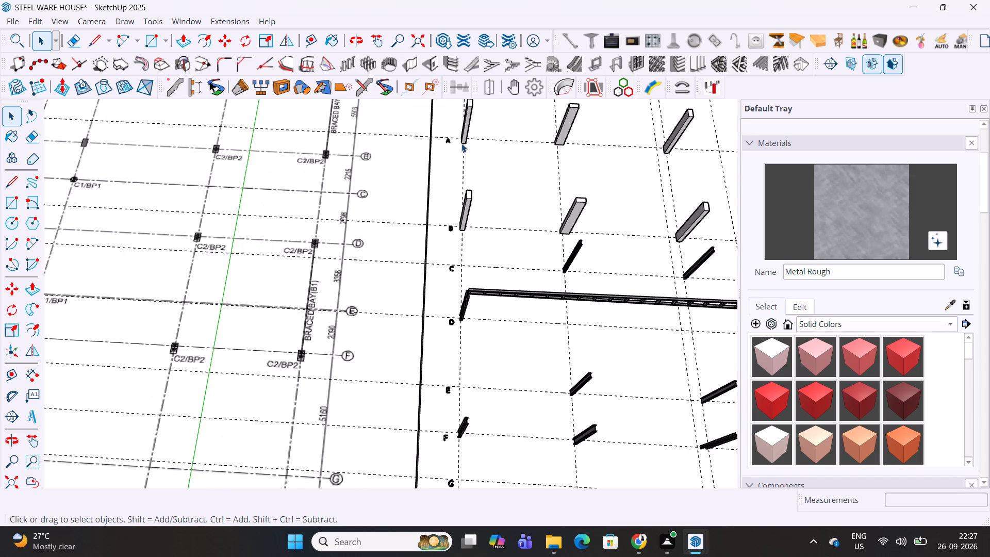
{"action": "scroll", "coordinate": [452, 321], "scroll_direction": "down", "scroll_amount": 2}
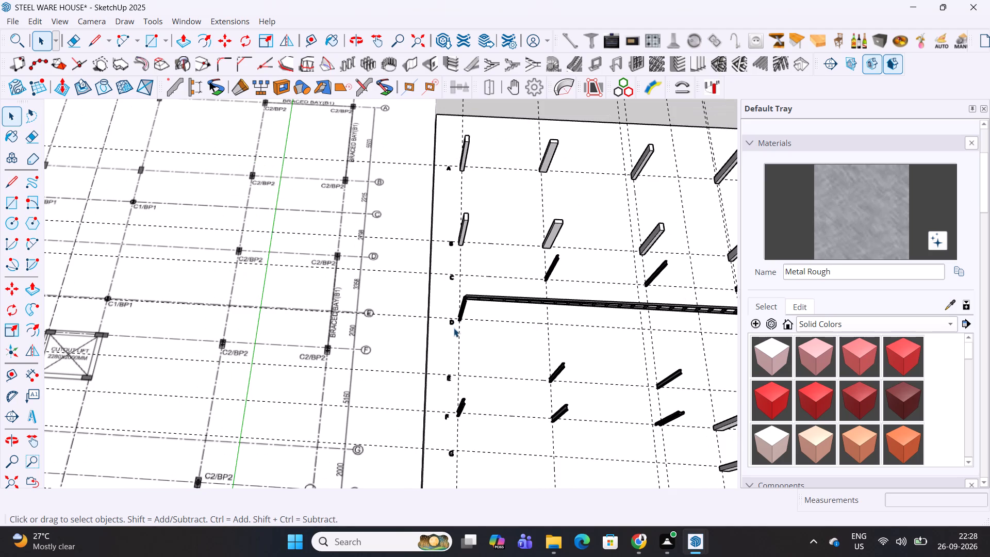
{"action": "scroll", "coordinate": [454, 328], "scroll_direction": "down", "scroll_amount": 1}
{"action": "scroll", "coordinate": [448, 434], "scroll_direction": "up", "scroll_amount": 3}
{"action": "scroll", "coordinate": [441, 390], "scroll_direction": "up", "scroll_amount": 2}
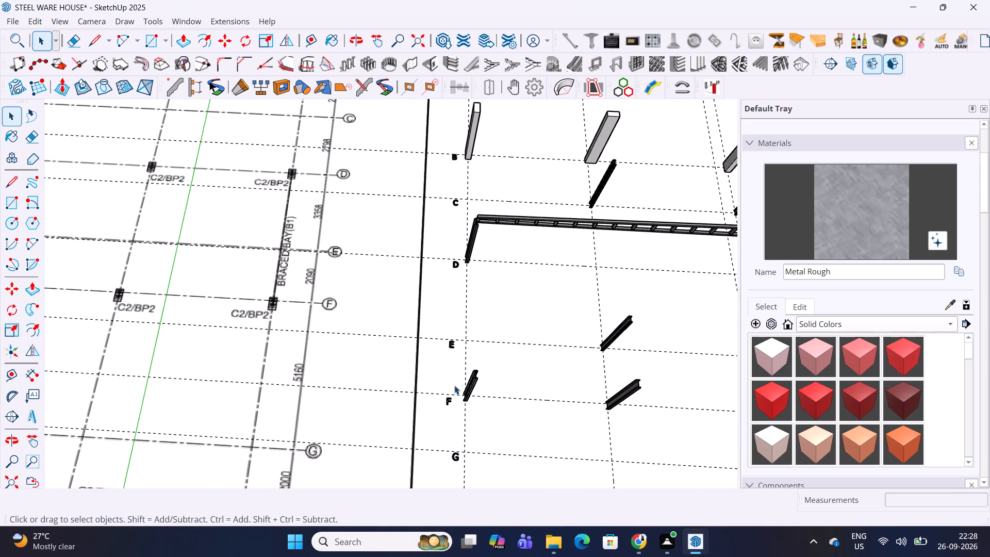
{"action": "scroll", "coordinate": [462, 343], "scroll_direction": "down", "scroll_amount": 5}
{"action": "middle_click_drag", "start_coordinate": [488, 403], "coordinate": [128, 327]}
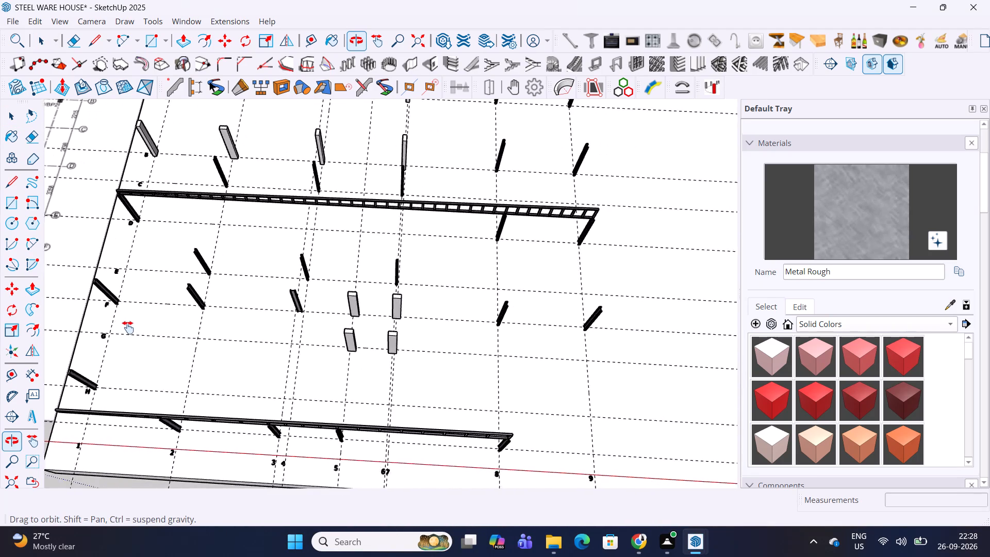
{"action": "middle_click_drag", "start_coordinate": [128, 327], "coordinate": [454, 316]}
Move the grid label G about 2767 mm to the guide line currently labelled H, beside the corner column.
{"action": "scroll", "coordinate": [429, 345], "scroll_direction": "up", "scroll_amount": 8}
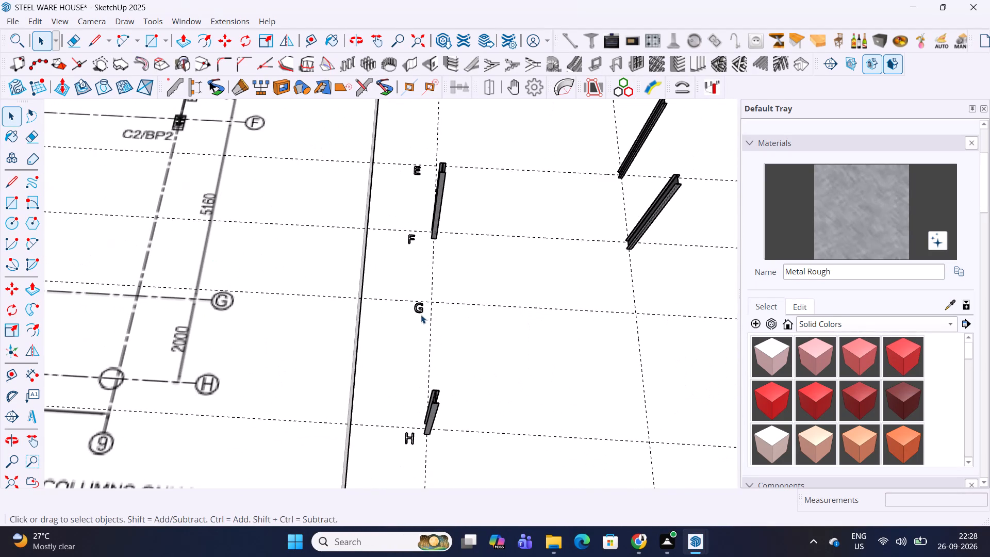
{"action": "left_click", "coordinate": [421, 307]}
{"action": "key", "text": "m"}
{"action": "left_click", "coordinate": [490, 332]}
{"action": "middle_click_drag", "start_coordinate": [487, 369], "coordinate": [491, 293]}
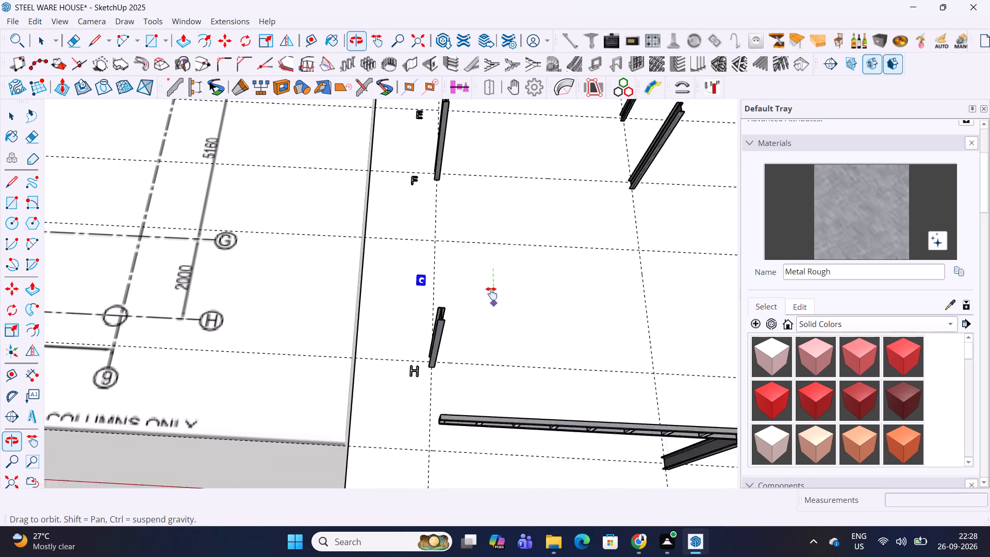
{"action": "middle_click_drag", "start_coordinate": [491, 293], "coordinate": [494, 247]}
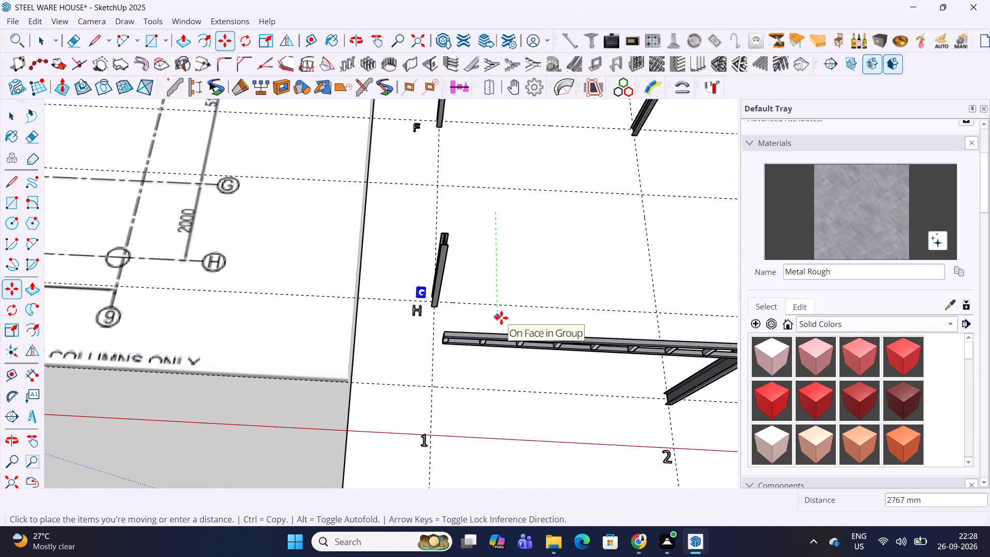
{"action": "left_click", "coordinate": [501, 318]}
{"action": "key", "text": "space"}
Move the grid label H about 2004 mm to the next guide line beyond the front truss, beside grid 1.
{"action": "left_click", "coordinate": [418, 307]}
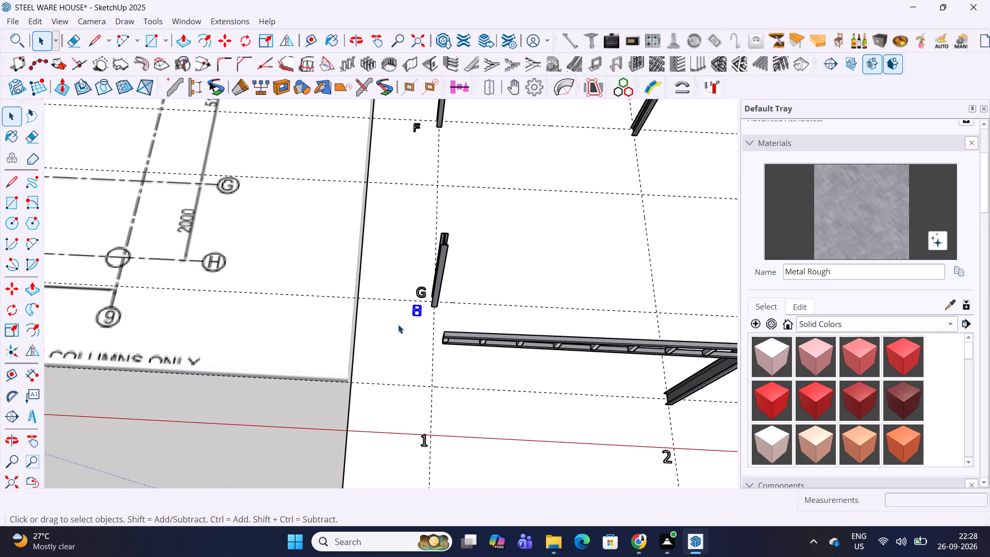
{"action": "key", "text": "m"}
{"action": "left_click", "coordinate": [393, 318]}
{"action": "left_click", "coordinate": [392, 404]}
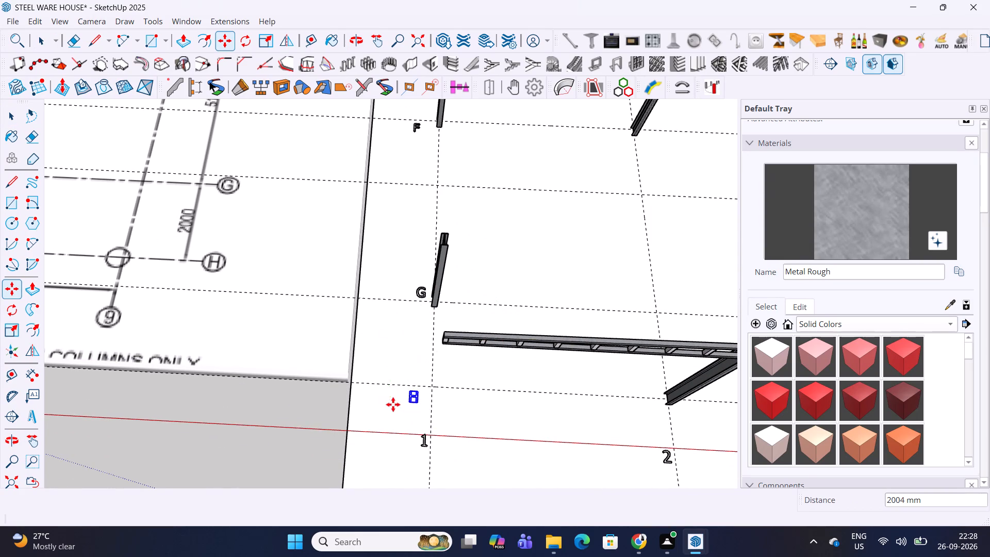
{"action": "scroll", "coordinate": [445, 351], "scroll_direction": "down", "scroll_amount": 11}
{"action": "middle_click_drag", "start_coordinate": [480, 248], "coordinate": [464, 268]}
{"action": "key", "text": "space"}
{"action": "left_click", "coordinate": [352, 420]}
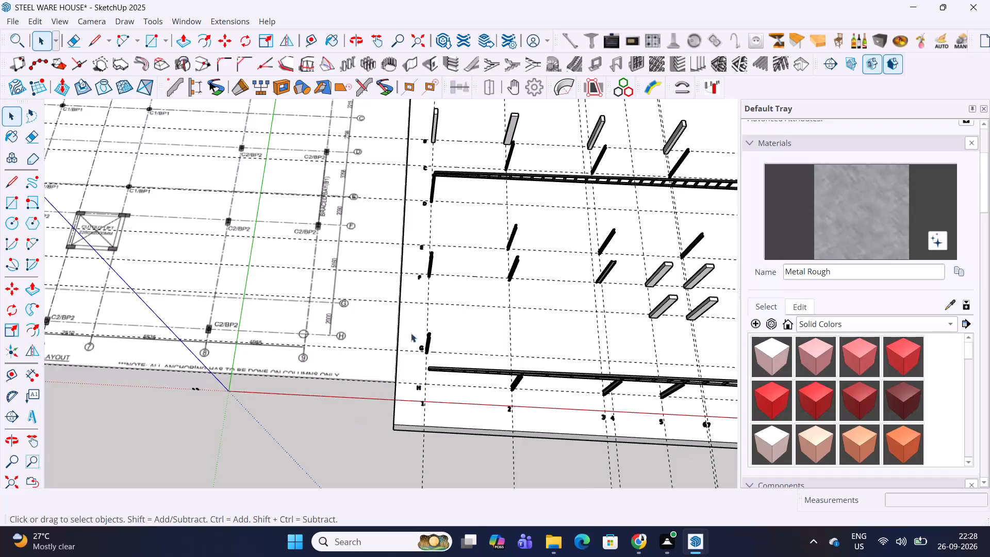
Compare the column positions on the anchor bolt layout with the modelled columns and the relabelled grids.
{"action": "scroll", "coordinate": [424, 307], "scroll_direction": "down", "scroll_amount": 5}
{"action": "middle_click_drag", "start_coordinate": [497, 274], "coordinate": [482, 308]}
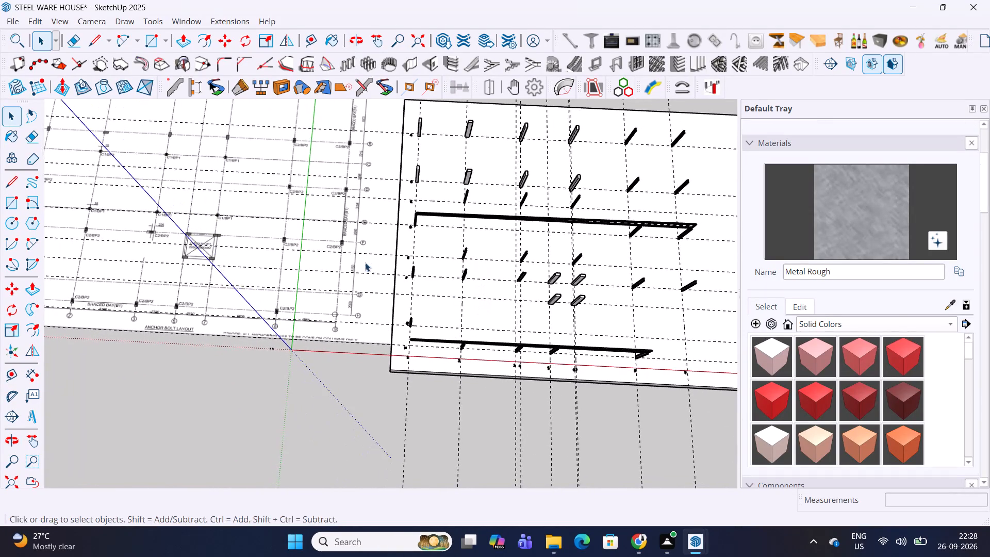
{"action": "middle_click_drag", "start_coordinate": [365, 263], "coordinate": [576, 316], "text": "shift"}
{"action": "scroll", "coordinate": [240, 269], "scroll_direction": "up", "scroll_amount": 5}
{"action": "scroll", "coordinate": [237, 271], "scroll_direction": "down", "scroll_amount": 3}
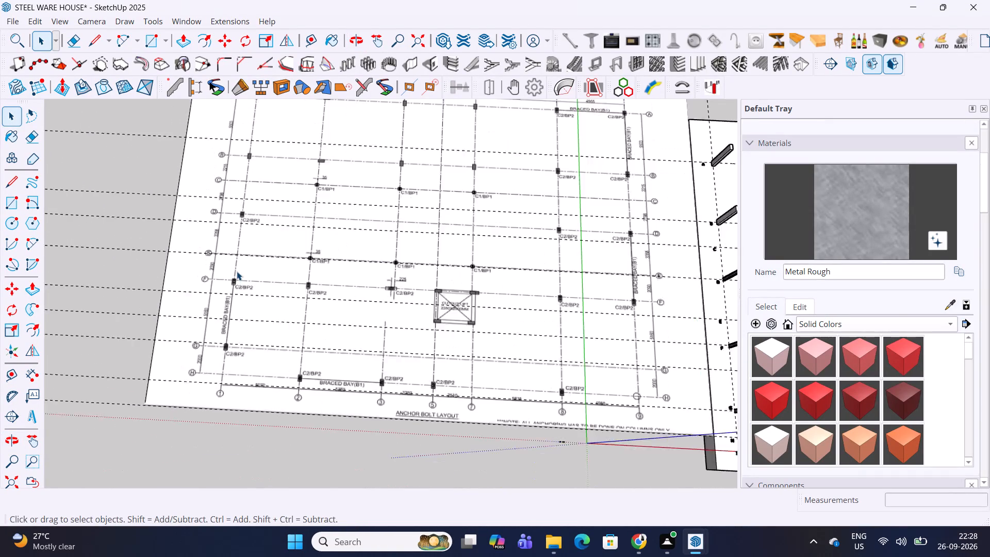
{"action": "scroll", "coordinate": [237, 271], "scroll_direction": "down", "scroll_amount": 4}
{"action": "middle_click_drag", "start_coordinate": [502, 307], "coordinate": [359, 288], "text": "shift"}
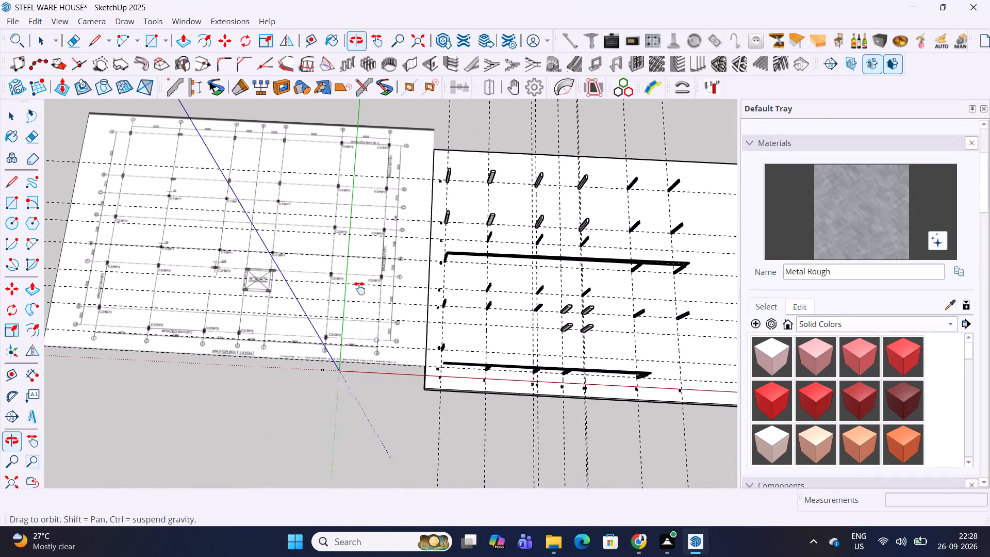
{"action": "middle_click_drag", "start_coordinate": [359, 288], "coordinate": [331, 286], "text": "shift"}
{"action": "scroll", "coordinate": [394, 336], "scroll_direction": "up", "scroll_amount": 4}
{"action": "scroll", "coordinate": [438, 337], "scroll_direction": "down", "scroll_amount": 5}
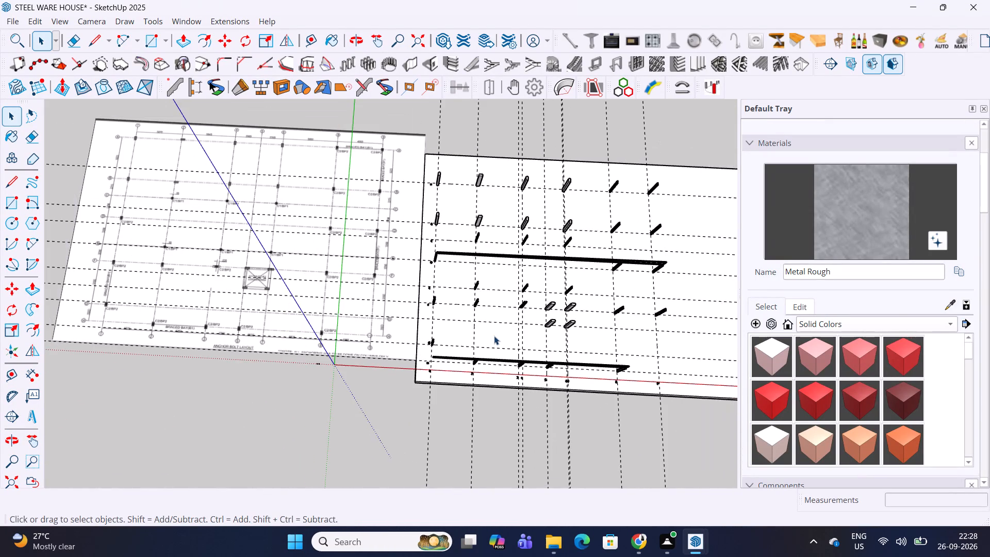
{"action": "middle_click_drag", "start_coordinate": [332, 312], "coordinate": [499, 314]}
{"action": "scroll", "coordinate": [289, 298], "scroll_direction": "up", "scroll_amount": 5}
{"action": "scroll", "coordinate": [283, 296], "scroll_direction": "down", "scroll_amount": 2}
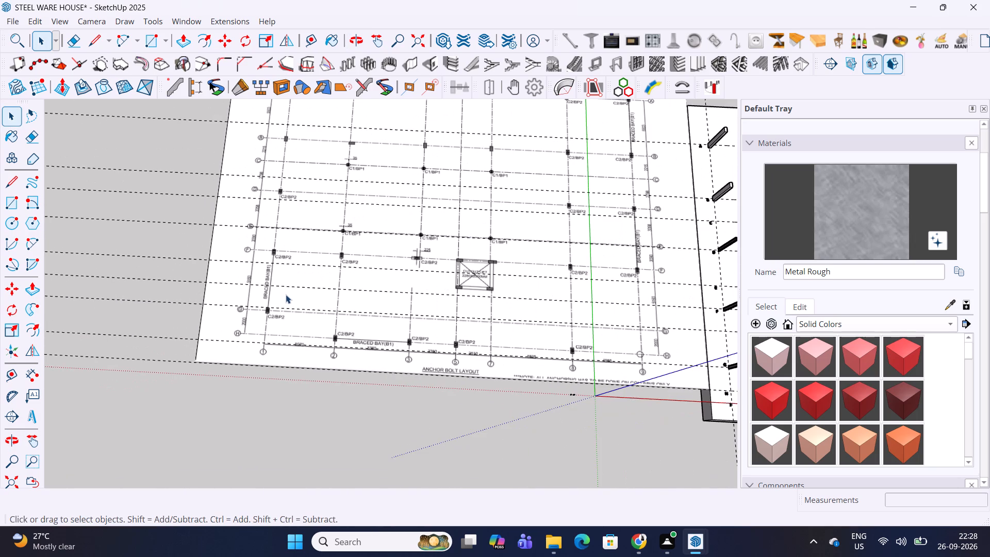
Study the grid lines and C2/BP2 columns around grids F, G and H on the anchor bolt layout alongside the model.
{"action": "scroll", "coordinate": [298, 292], "scroll_direction": "down", "scroll_amount": 3}
{"action": "middle_click_drag", "start_coordinate": [576, 305], "coordinate": [458, 289], "text": "shift"}
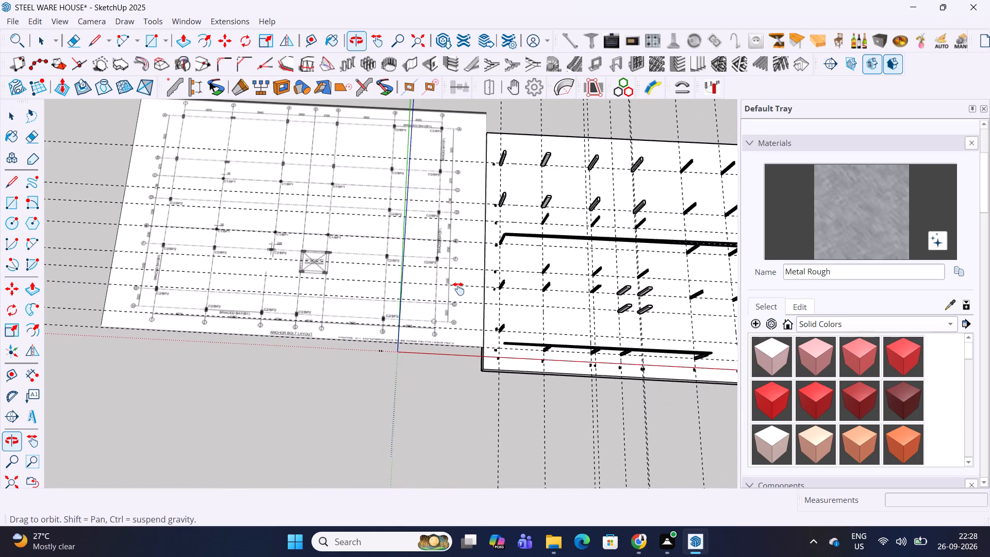
{"action": "middle_click_drag", "start_coordinate": [458, 289], "coordinate": [454, 288], "text": "shift"}
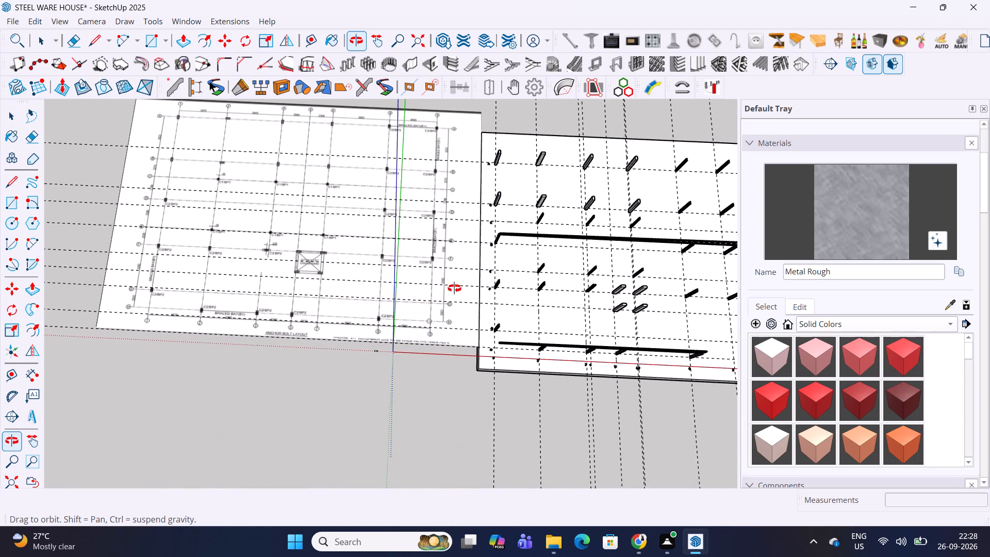
{"action": "middle_click_drag", "start_coordinate": [454, 288], "coordinate": [456, 283], "text": "shift"}
{"action": "scroll", "coordinate": [227, 268], "scroll_direction": "up", "scroll_amount": 6}
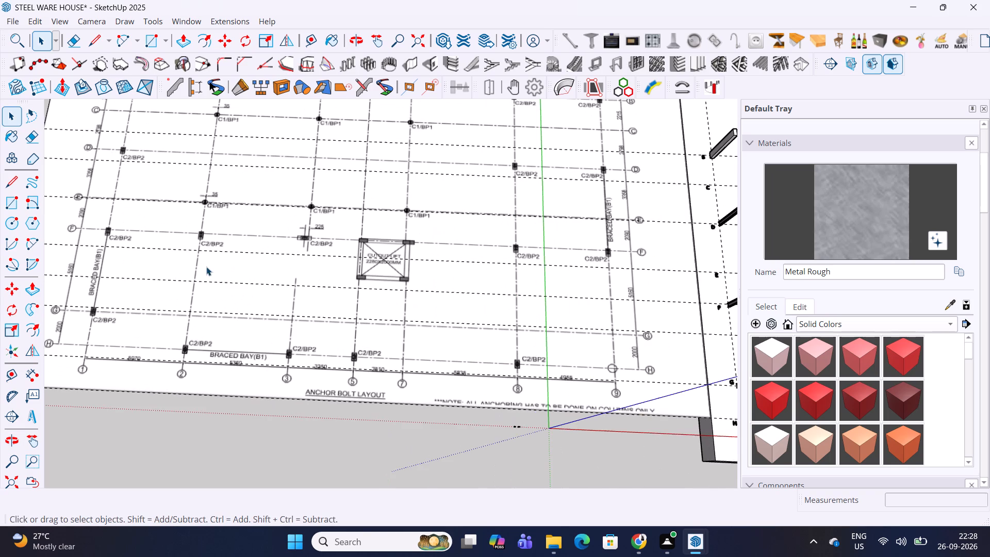
{"action": "scroll", "coordinate": [280, 266], "scroll_direction": "down", "scroll_amount": 2}
{"action": "middle_click_drag", "start_coordinate": [261, 280], "coordinate": [325, 290]}
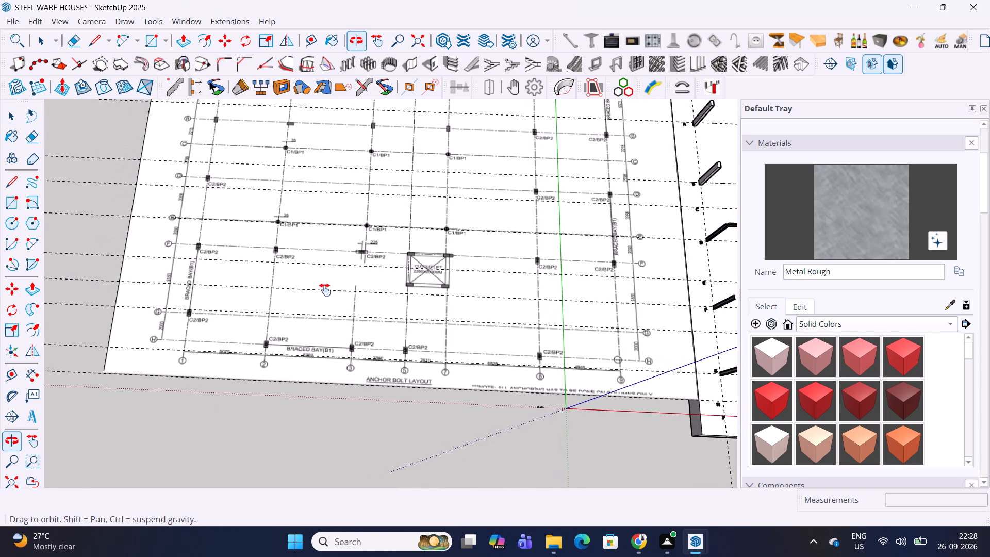
{"action": "middle_click_drag", "start_coordinate": [325, 290], "coordinate": [340, 293]}
{"action": "middle_click_drag", "start_coordinate": [340, 293], "coordinate": [342, 286]}
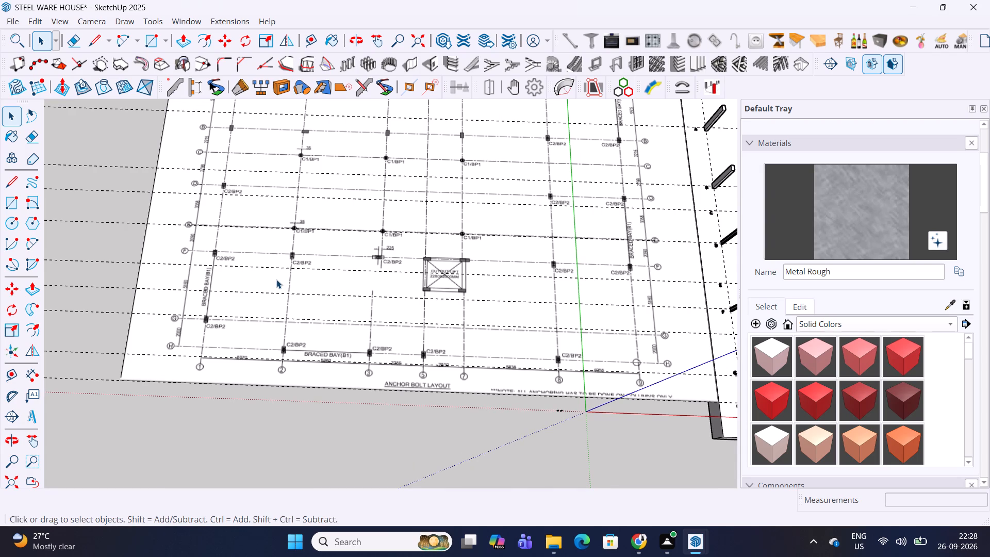
{"action": "scroll", "coordinate": [276, 280], "scroll_direction": "down", "scroll_amount": 7}
{"action": "middle_click_drag", "start_coordinate": [623, 305], "coordinate": [530, 307], "text": "shift"}
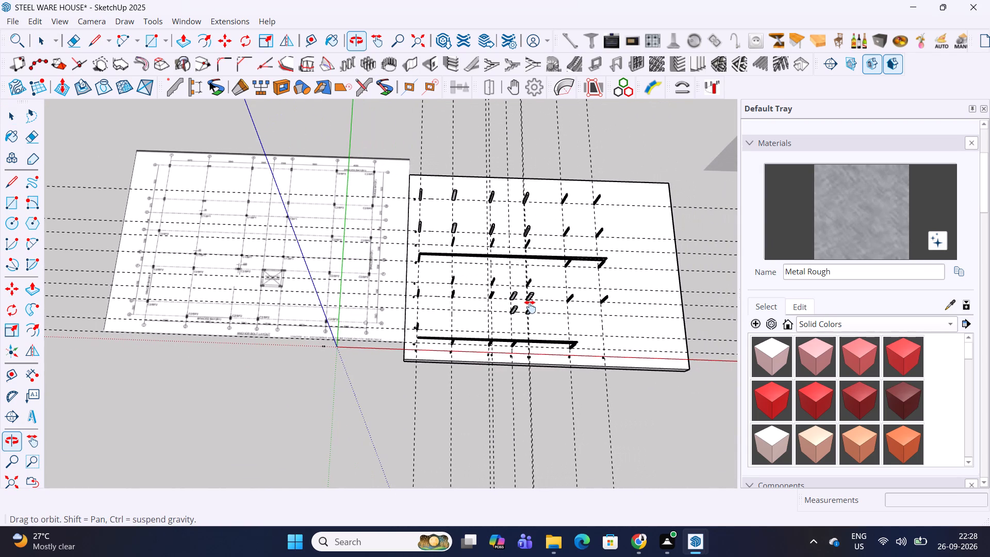
{"action": "middle_click_drag", "start_coordinate": [530, 307], "coordinate": [549, 317], "text": "shift"}
Measure the spacing between the guides at grids G and F and check it against the anchor bolt layout.
{"action": "scroll", "coordinate": [476, 330], "scroll_direction": "up", "scroll_amount": 4}
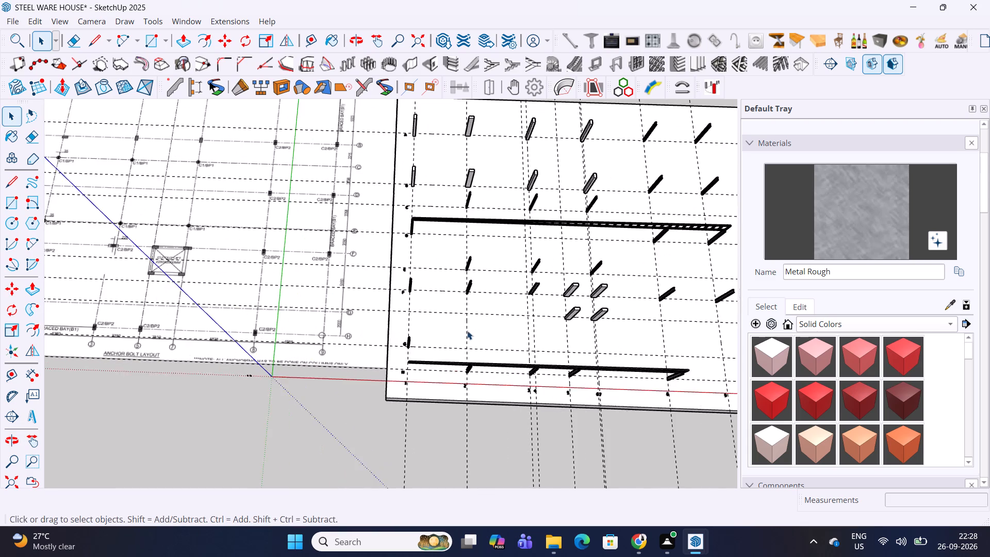
{"action": "scroll", "coordinate": [467, 331], "scroll_direction": "up", "scroll_amount": 3}
{"action": "key", "text": "t"}
{"action": "left_click", "coordinate": [430, 352]}
{"action": "key", "text": "Escape"}
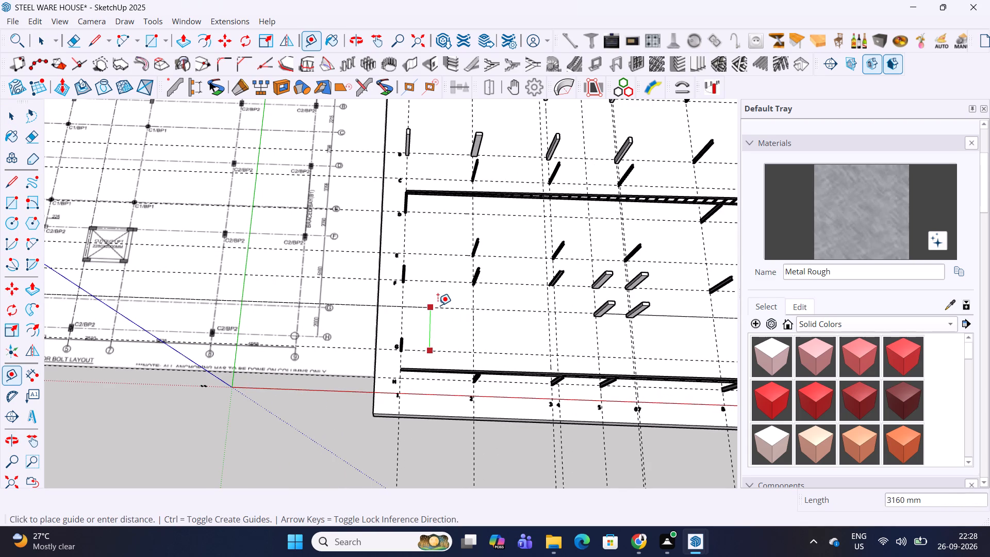
{"action": "middle_click_drag", "start_coordinate": [438, 305], "coordinate": [768, 315], "text": "shift"}
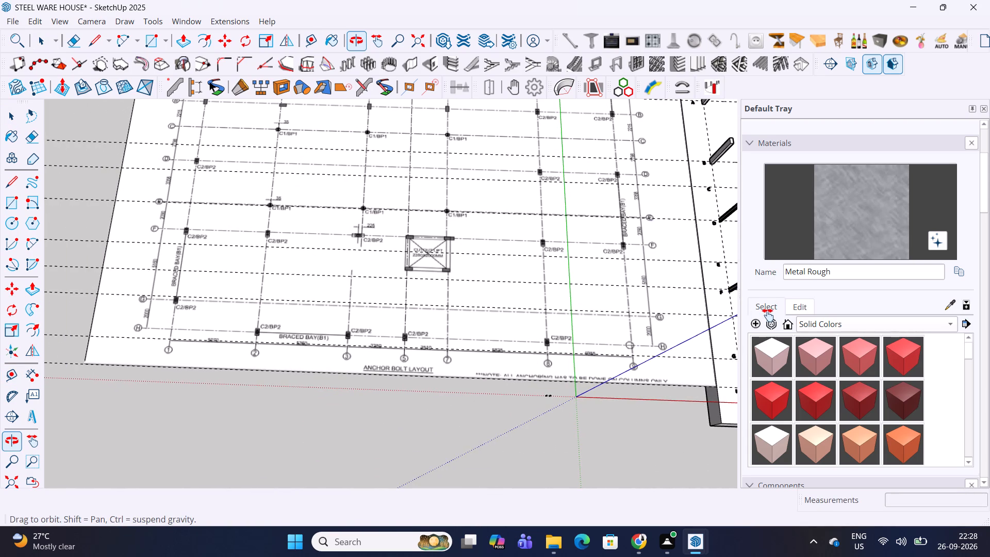
{"action": "middle_click_drag", "start_coordinate": [768, 315], "coordinate": [815, 321], "text": "shift"}
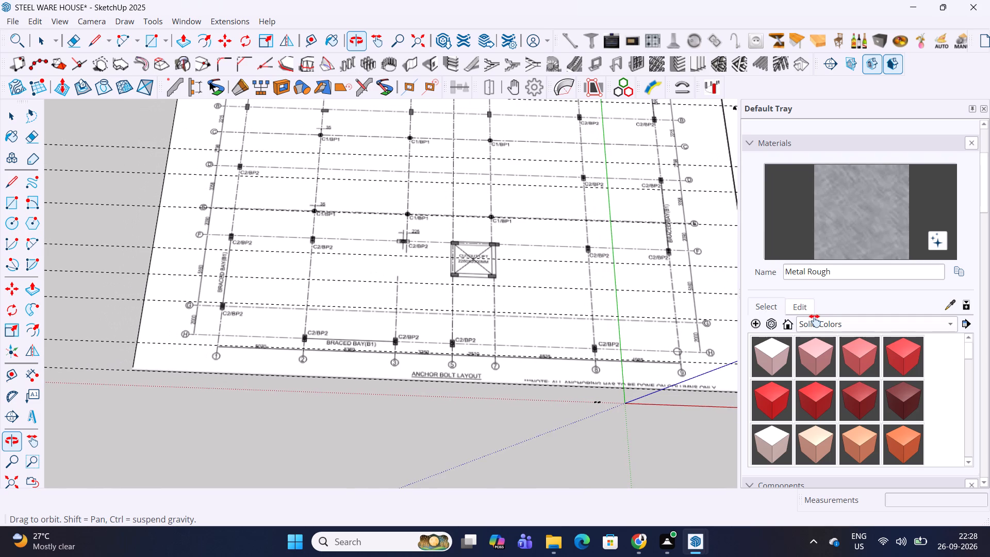
{"action": "middle_click_drag", "start_coordinate": [815, 321], "coordinate": [812, 321], "text": "shift"}
{"action": "middle_click_drag", "start_coordinate": [641, 314], "coordinate": [260, 310], "text": "shift"}
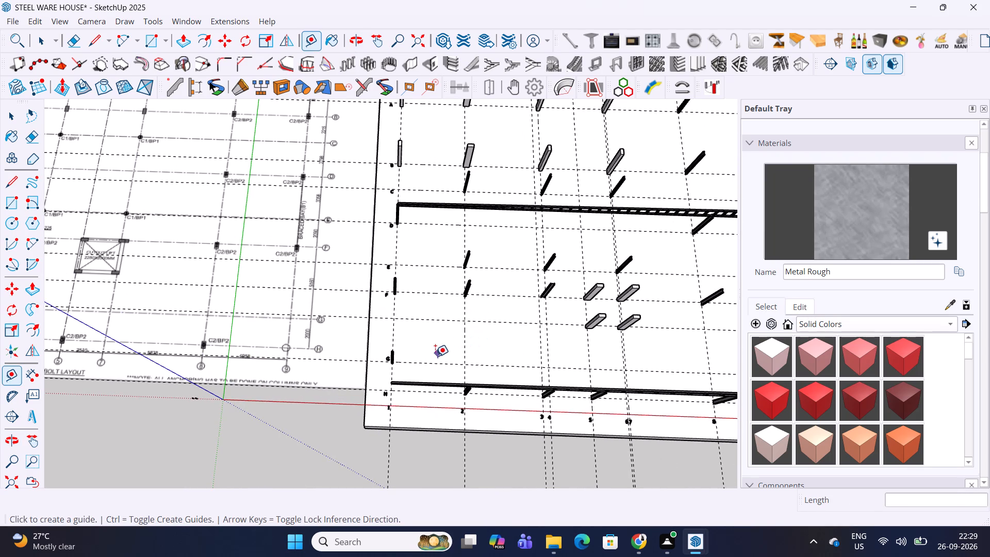
{"action": "left_click", "coordinate": [427, 365]}
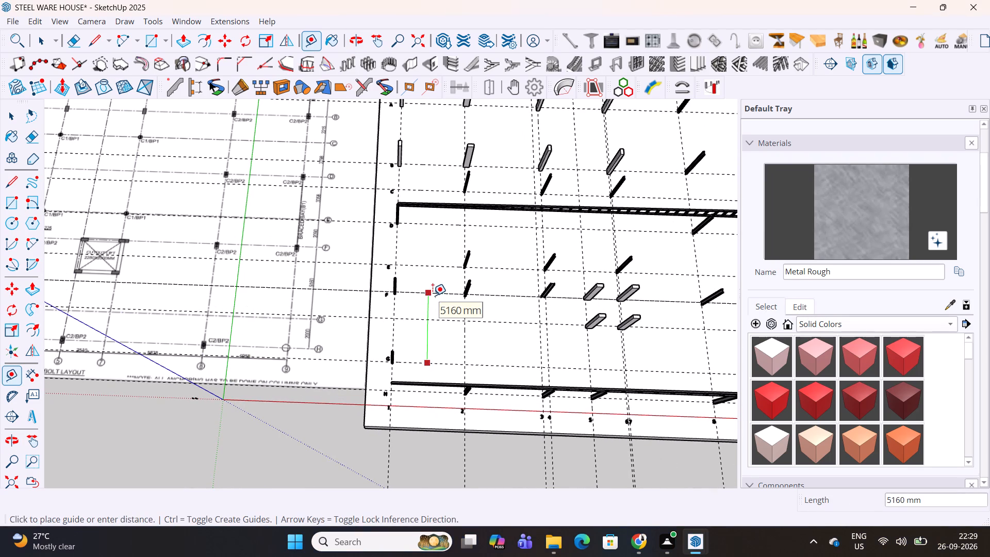
{"action": "key", "text": "Escape"}
{"action": "middle_click_drag", "start_coordinate": [414, 337], "coordinate": [805, 337]}
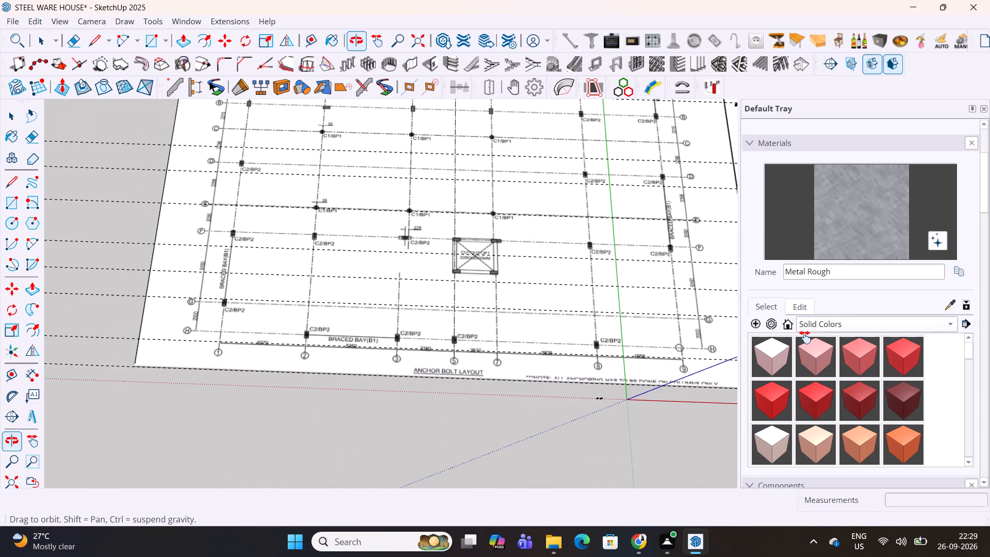
{"action": "middle_click_drag", "start_coordinate": [805, 337], "coordinate": [416, 278]}
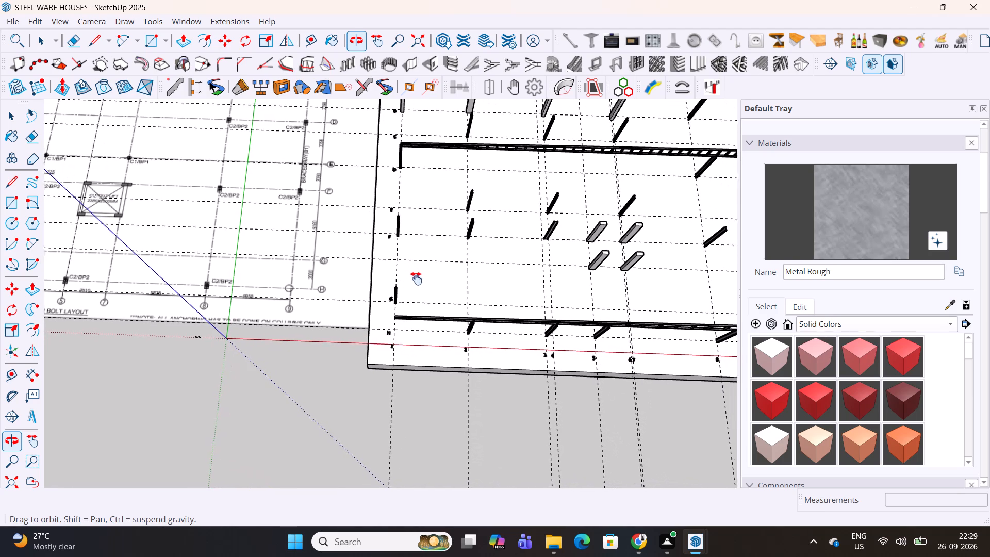
{"action": "middle_click_drag", "start_coordinate": [416, 278], "coordinate": [416, 278]}
Examine the modelled trusses and columns in perspective alongside the roof framing in the reference image.
{"action": "scroll", "coordinate": [416, 276], "scroll_direction": "down", "scroll_amount": 3}
{"action": "middle_click_drag", "start_coordinate": [549, 251], "coordinate": [403, 235], "text": "shift"}
{"action": "scroll", "coordinate": [439, 257], "scroll_direction": "up", "scroll_amount": 6}
{"action": "scroll", "coordinate": [472, 255], "scroll_direction": "down", "scroll_amount": 6}
{"action": "middle_click_drag", "start_coordinate": [469, 234], "coordinate": [523, 383], "text": "shift"}
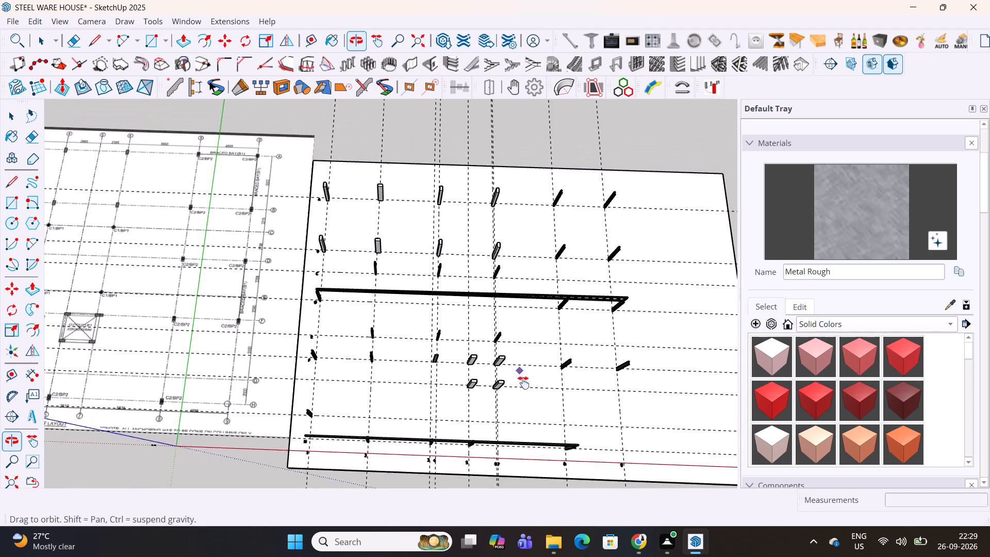
{"action": "middle_click_drag", "start_coordinate": [523, 383], "coordinate": [527, 401], "text": "shift"}
{"action": "middle_click_drag", "start_coordinate": [496, 383], "coordinate": [727, 257]}
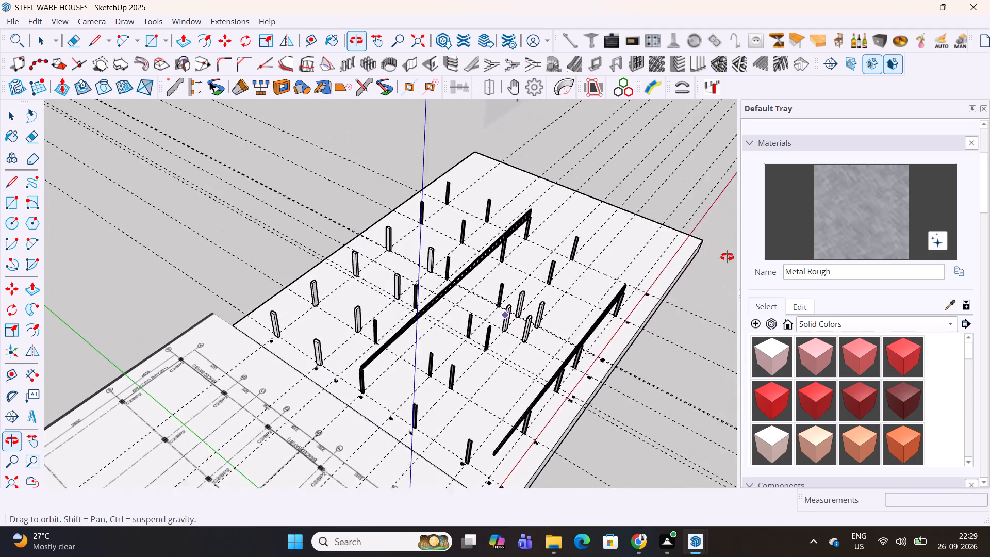
{"action": "middle_click_drag", "start_coordinate": [727, 257], "coordinate": [645, 242]}
{"action": "scroll", "coordinate": [488, 302], "scroll_direction": "down", "scroll_amount": 5}
{"action": "middle_click_drag", "start_coordinate": [586, 252], "coordinate": [552, 274], "text": "shift"}
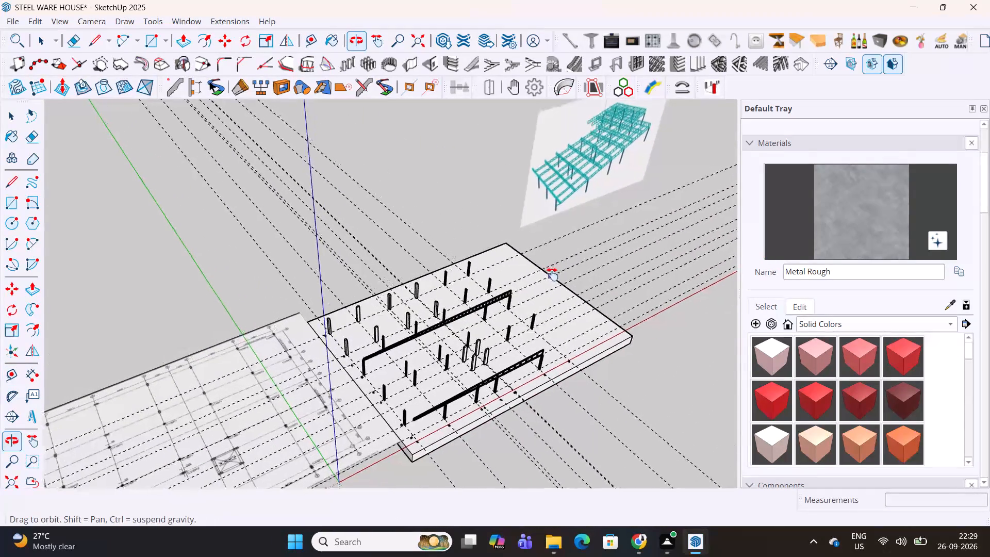
{"action": "middle_click_drag", "start_coordinate": [552, 274], "coordinate": [549, 280], "text": "shift"}
{"action": "scroll", "coordinate": [539, 192], "scroll_direction": "up", "scroll_amount": 3}
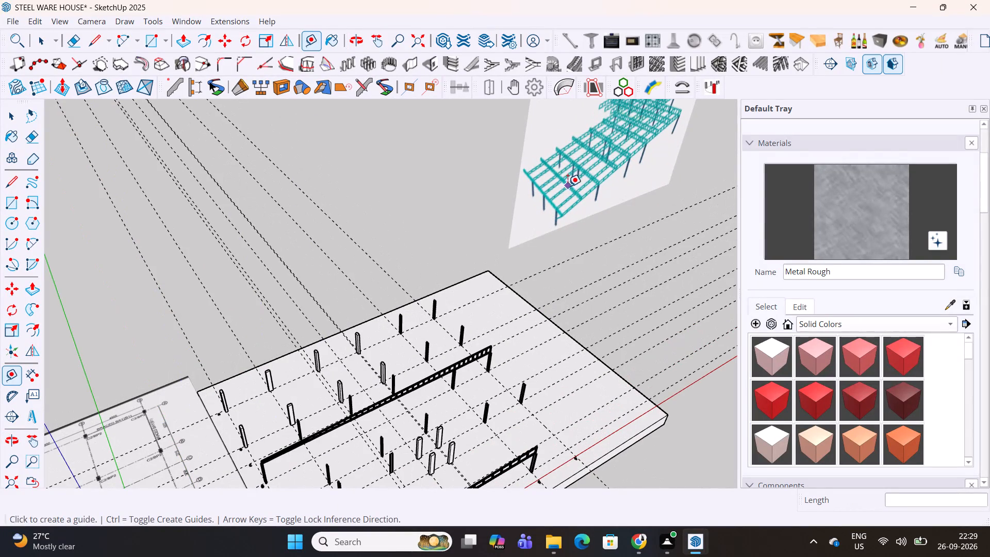
Compare the two modelled trusses and the column rows on the slab with the roof framing in the reference image.
{"action": "scroll", "coordinate": [562, 234], "scroll_direction": "down", "scroll_amount": 4}
{"action": "middle_click_drag", "start_coordinate": [503, 349], "coordinate": [543, 317]}
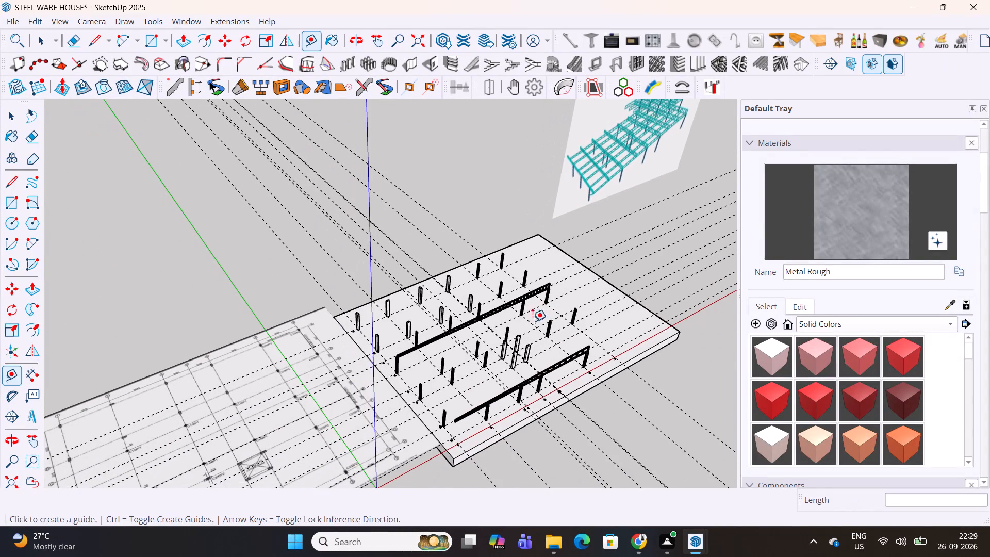
{"action": "middle_click_drag", "start_coordinate": [490, 354], "coordinate": [493, 357]}
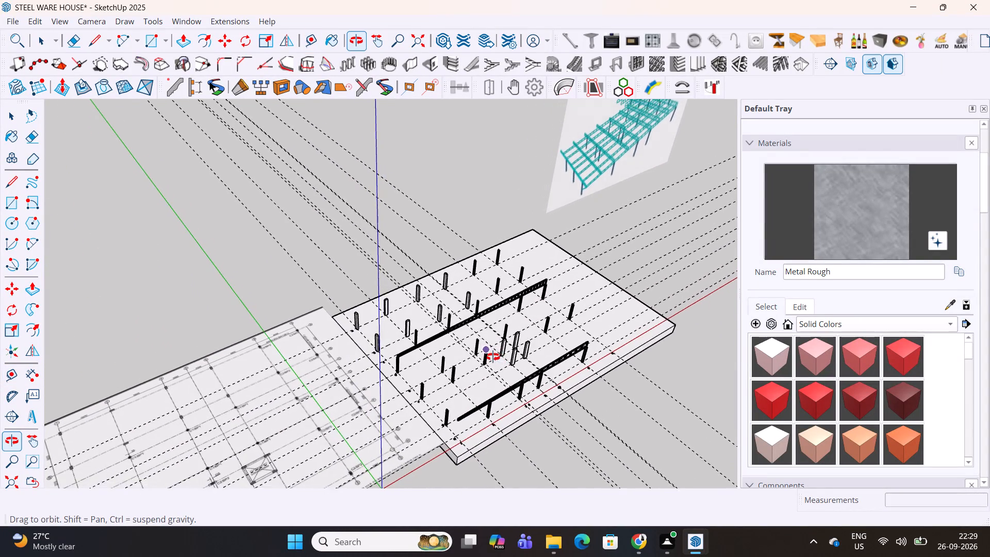
{"action": "middle_click_drag", "start_coordinate": [493, 357], "coordinate": [470, 373]}
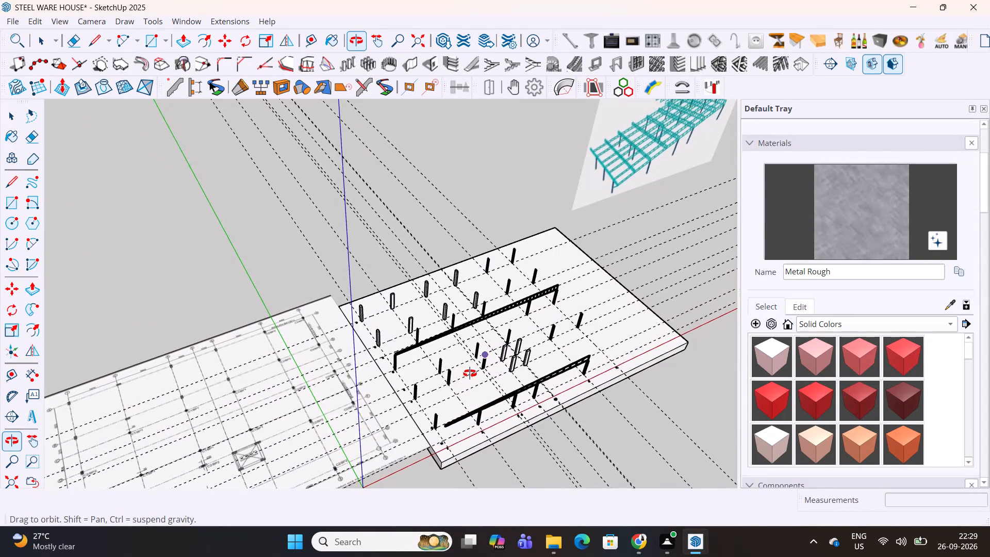
{"action": "middle_click_drag", "start_coordinate": [470, 373], "coordinate": [479, 375]}
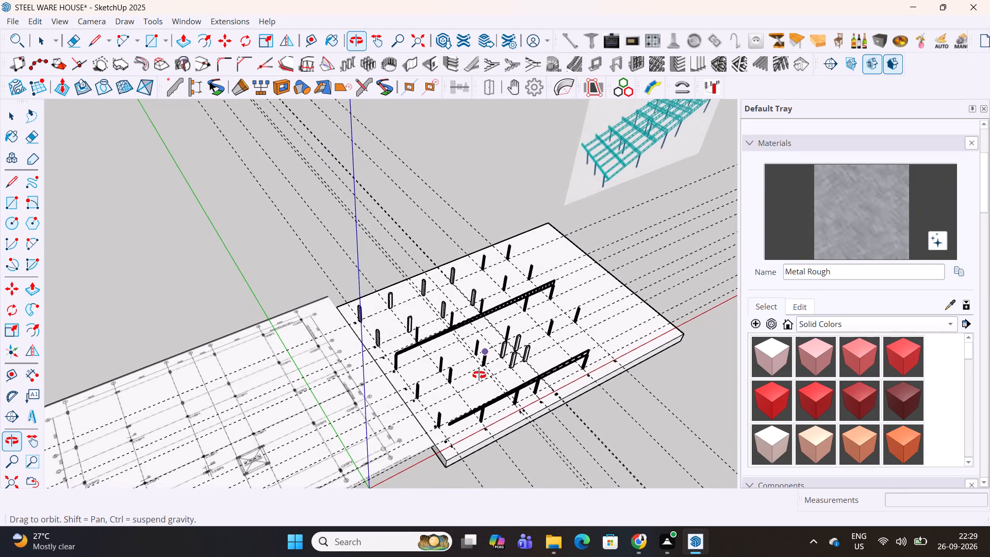
{"action": "middle_click_drag", "start_coordinate": [479, 375], "coordinate": [423, 339]}
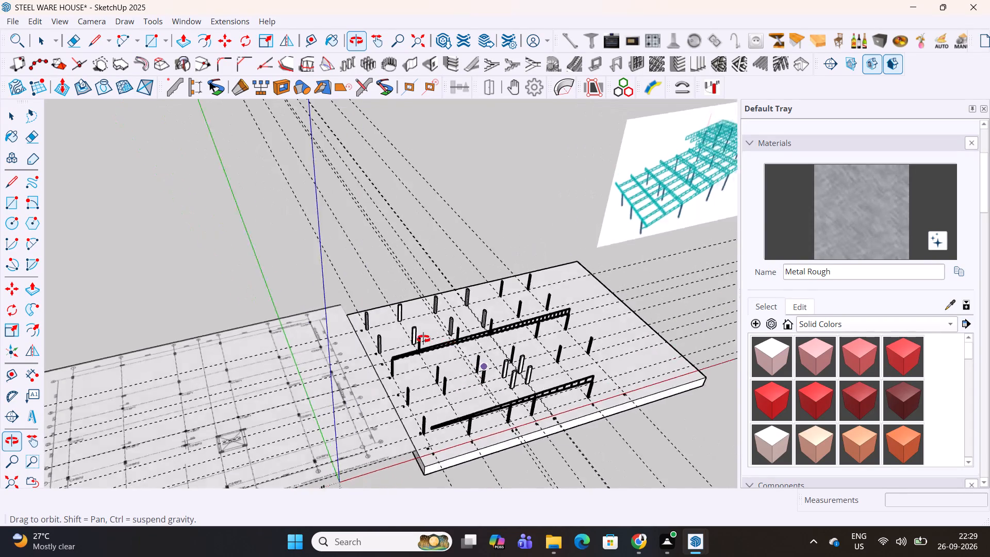
{"action": "middle_click_drag", "start_coordinate": [423, 339], "coordinate": [421, 339]}
{"action": "middle_click_drag", "start_coordinate": [593, 317], "coordinate": [157, 424], "text": "shift"}
{"action": "scroll", "coordinate": [289, 314], "scroll_direction": "up", "scroll_amount": 4}
{"action": "scroll", "coordinate": [332, 298], "scroll_direction": "up", "scroll_amount": 1}
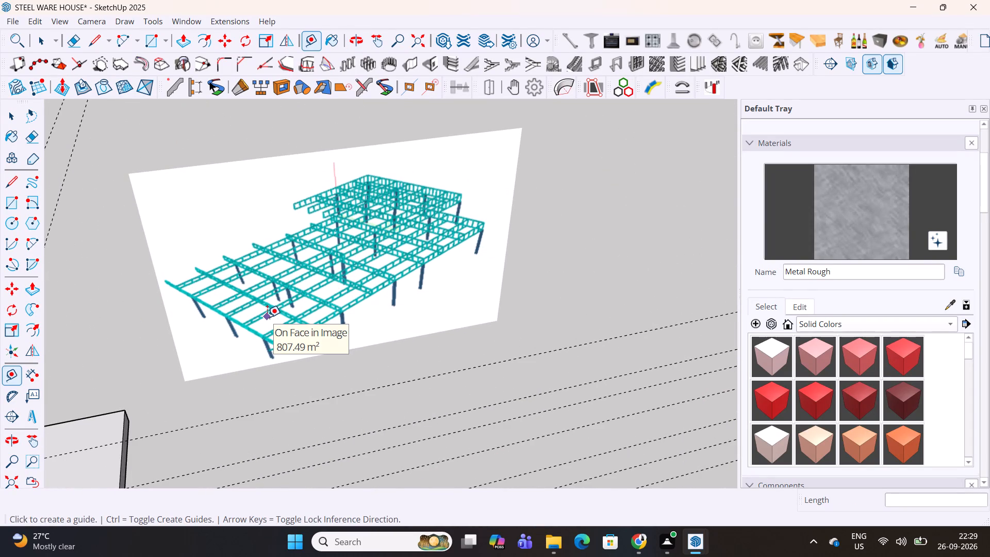
{"action": "scroll", "coordinate": [303, 291], "scroll_direction": "down", "scroll_amount": 5}
{"action": "scroll", "coordinate": [379, 274], "scroll_direction": "down", "scroll_amount": 5}
{"action": "middle_click_drag", "start_coordinate": [166, 367], "coordinate": [348, 332], "text": "shift"}
{"action": "scroll", "coordinate": [293, 352], "scroll_direction": "up", "scroll_amount": 2}
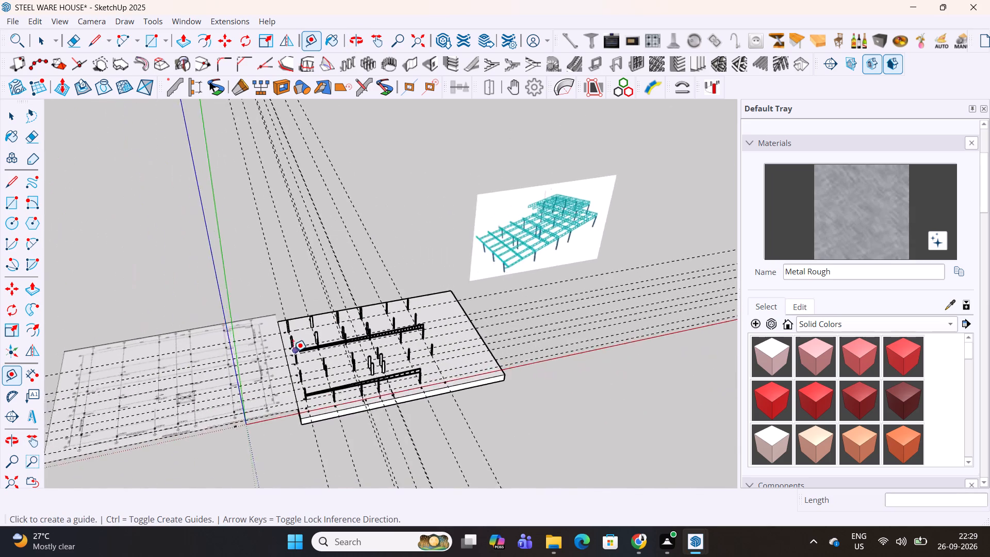
Copy the long truss on grid D by 2798 mm so the duplicate lies along the grid C guide.
{"action": "scroll", "coordinate": [293, 352], "scroll_direction": "up", "scroll_amount": 16}
{"action": "key", "text": "space"}
{"action": "left_click", "coordinate": [302, 343]}
{"action": "scroll", "coordinate": [302, 343], "scroll_direction": "up", "scroll_amount": 5}
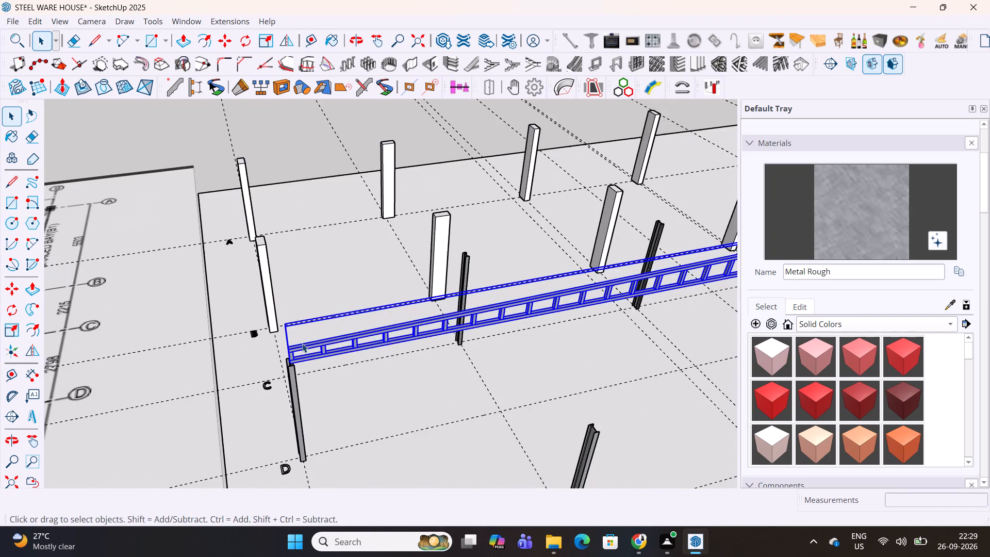
{"action": "middle_click_drag", "start_coordinate": [302, 343], "coordinate": [394, 340]}
{"action": "middle_click_drag", "start_coordinate": [540, 292], "coordinate": [315, 394], "text": "shift"}
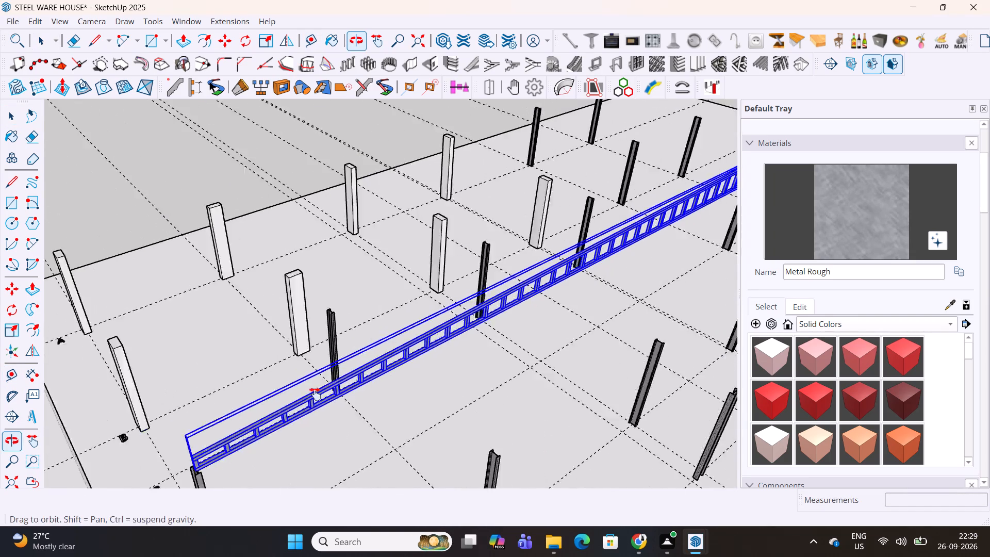
{"action": "middle_click_drag", "start_coordinate": [315, 394], "coordinate": [97, 466], "text": "shift"}
{"action": "middle_click_drag", "start_coordinate": [506, 317], "coordinate": [192, 340]}
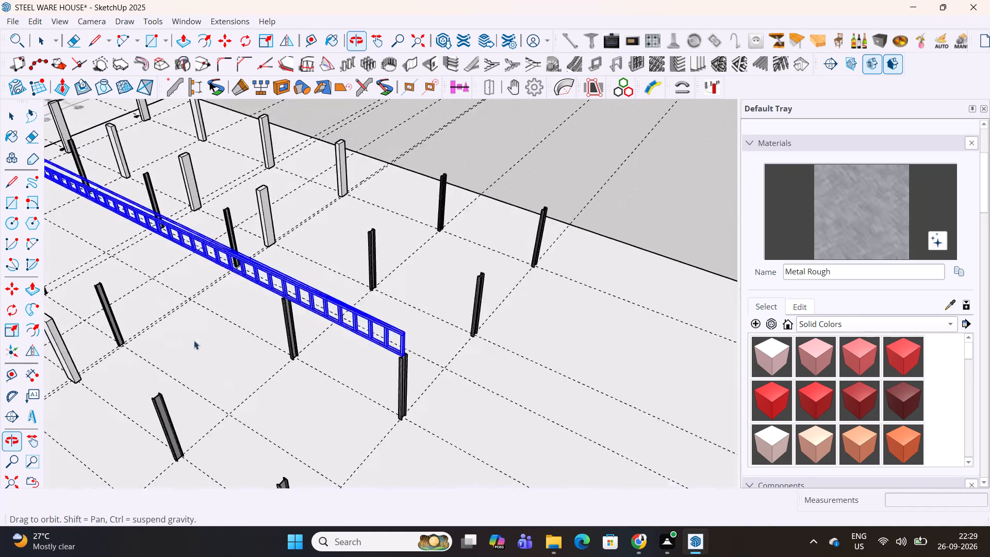
{"action": "scroll", "coordinate": [196, 341], "scroll_direction": "up", "scroll_amount": 1}
{"action": "scroll", "coordinate": [328, 348], "scroll_direction": "down", "scroll_amount": 15}
{"action": "middle_click_drag", "start_coordinate": [593, 306], "coordinate": [393, 289], "text": "shift"}
{"action": "middle_click_drag", "start_coordinate": [491, 327], "coordinate": [583, 241]}
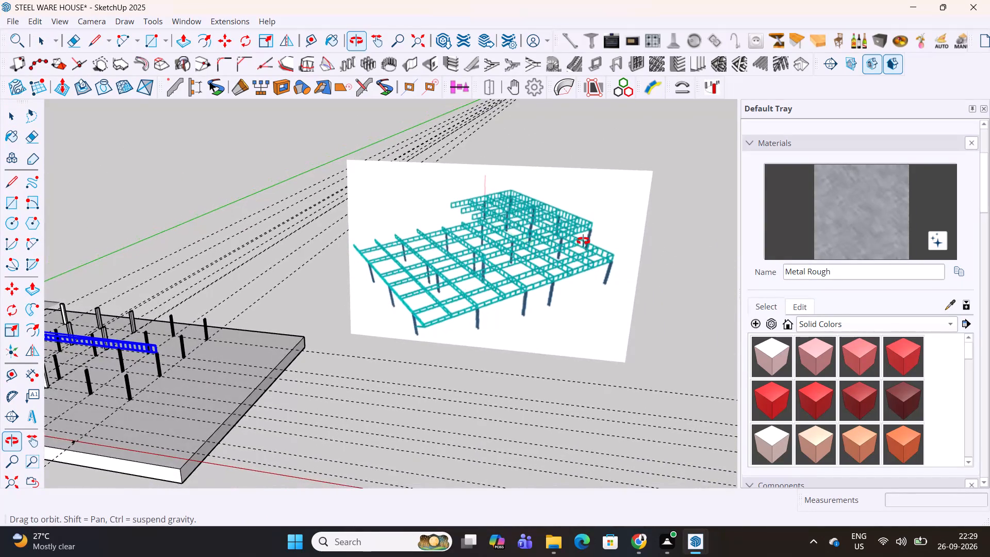
{"action": "middle_click_drag", "start_coordinate": [583, 241], "coordinate": [565, 125]}
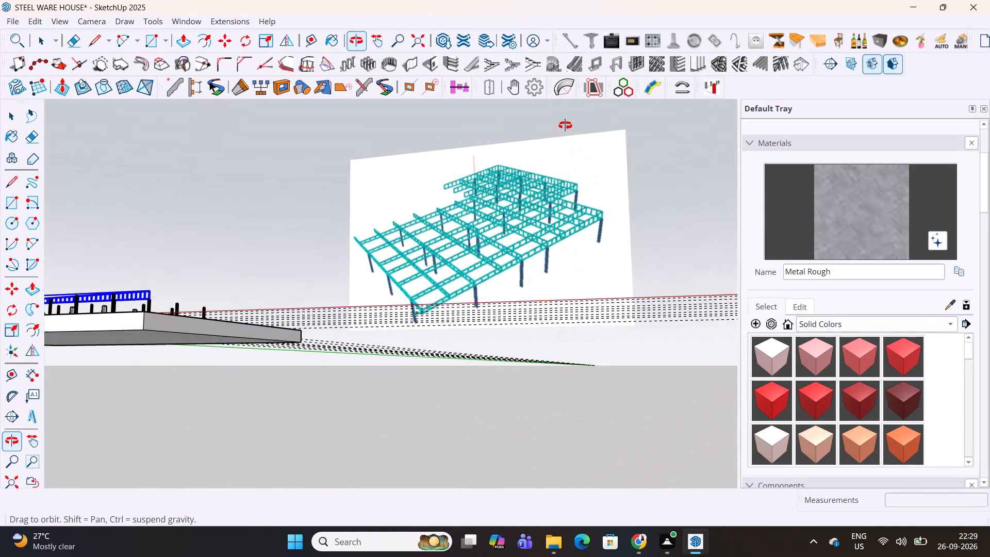
{"action": "middle_click_drag", "start_coordinate": [565, 125], "coordinate": [539, 197]}
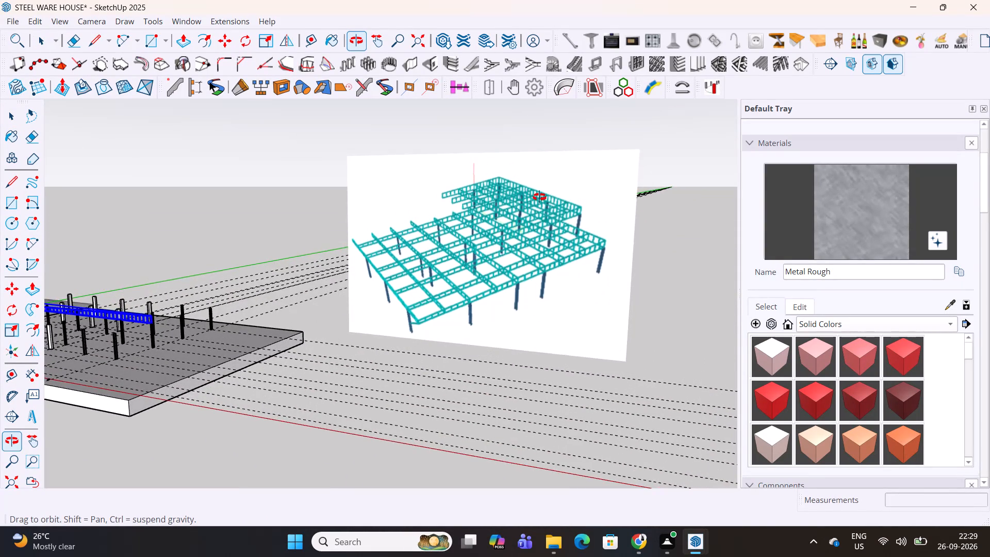
{"action": "middle_click_drag", "start_coordinate": [539, 197], "coordinate": [567, 170]}
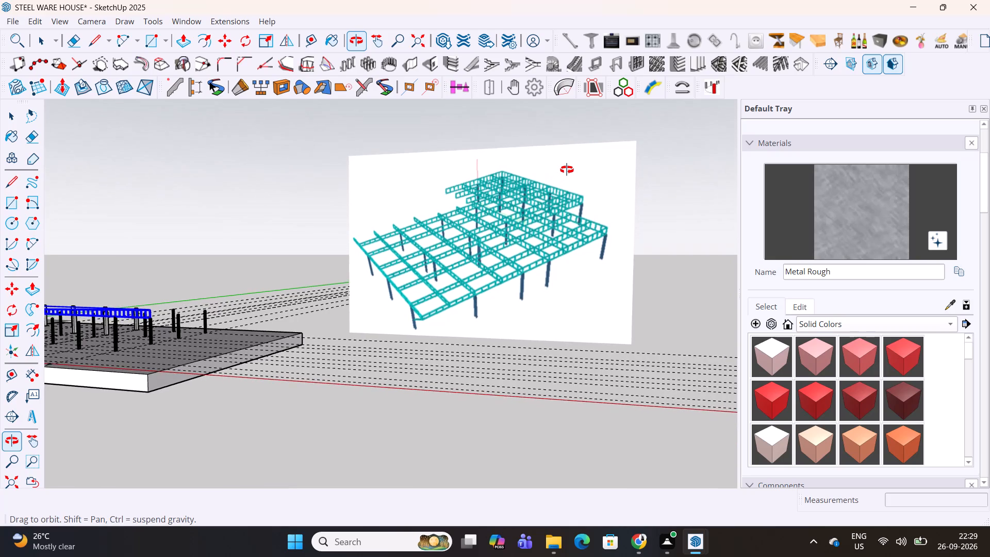
{"action": "middle_click_drag", "start_coordinate": [567, 170], "coordinate": [569, 170]}
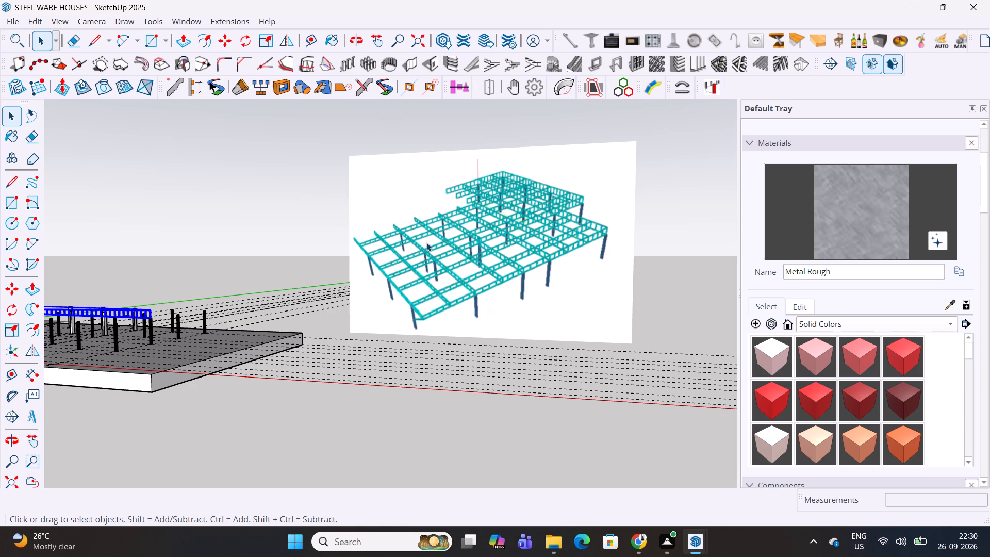
{"action": "scroll", "coordinate": [528, 221], "scroll_direction": "down", "scroll_amount": 6}
{"action": "middle_click_drag", "start_coordinate": [268, 272], "coordinate": [233, 430]}
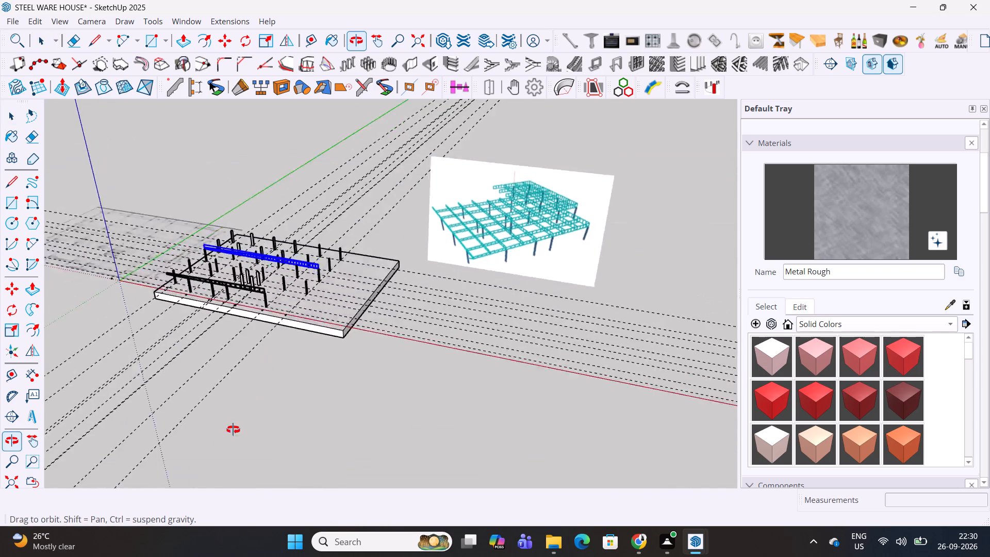
{"action": "middle_click_drag", "start_coordinate": [233, 430], "coordinate": [207, 481]}
{"action": "scroll", "coordinate": [344, 220], "scroll_direction": "up", "scroll_amount": 5}
{"action": "scroll", "coordinate": [294, 251], "scroll_direction": "up", "scroll_amount": 3}
{"action": "middle_click_drag", "start_coordinate": [357, 224], "coordinate": [258, 231]}
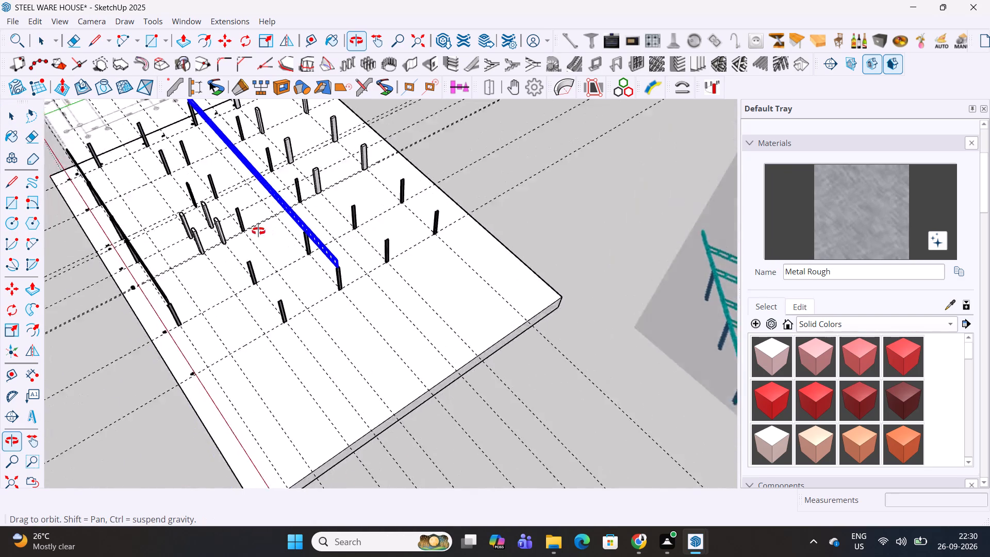
{"action": "middle_click_drag", "start_coordinate": [258, 231], "coordinate": [293, 199]}
{"action": "scroll", "coordinate": [270, 205], "scroll_direction": "up", "scroll_amount": 11}
{"action": "middle_click_drag", "start_coordinate": [325, 191], "coordinate": [340, 215]}
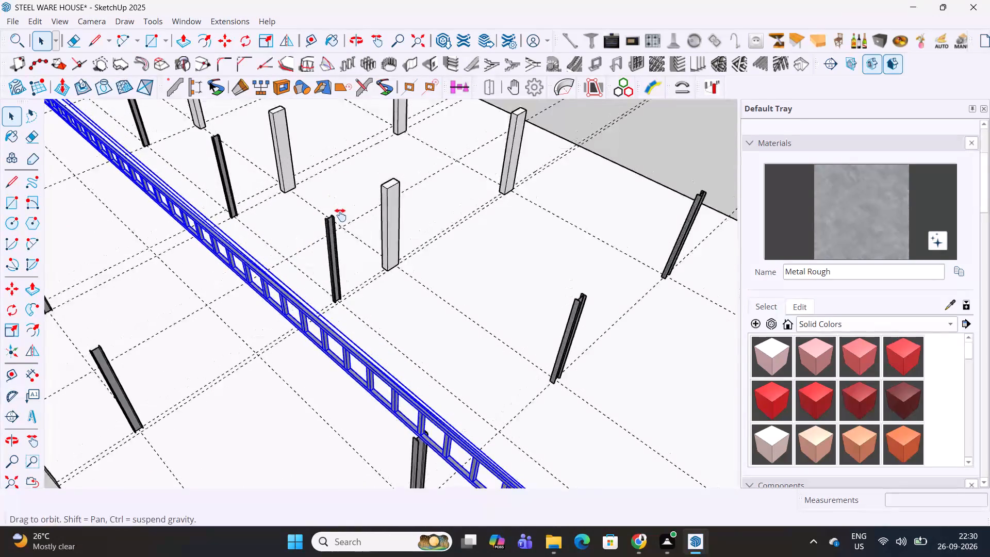
{"action": "middle_click_drag", "start_coordinate": [340, 215], "coordinate": [368, 293]}
{"action": "scroll", "coordinate": [338, 258], "scroll_direction": "down", "scroll_amount": 6}
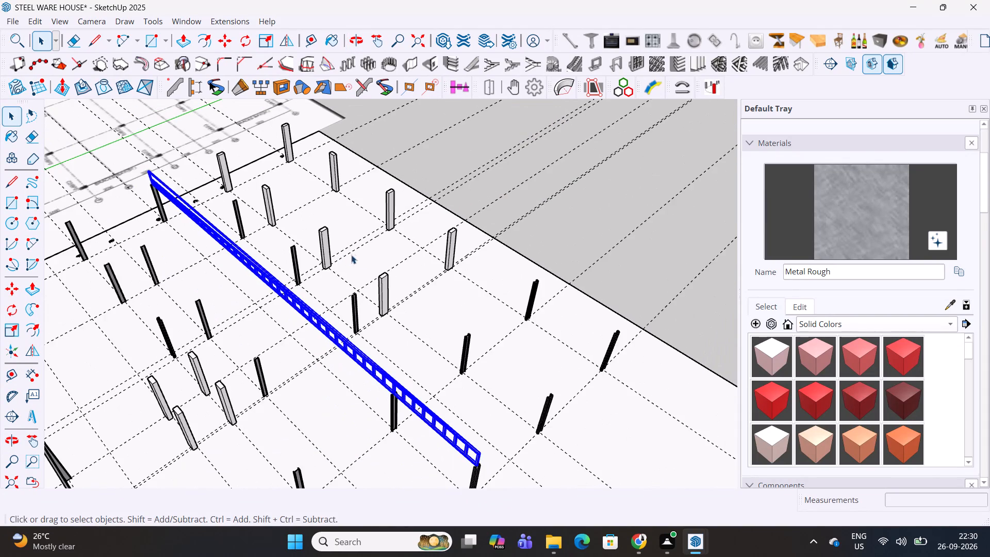
{"action": "middle_click_drag", "start_coordinate": [410, 292], "coordinate": [244, 263]}
{"action": "middle_click_drag", "start_coordinate": [311, 323], "coordinate": [320, 241], "text": "shift"}
{"action": "scroll", "coordinate": [310, 336], "scroll_direction": "up", "scroll_amount": 4}
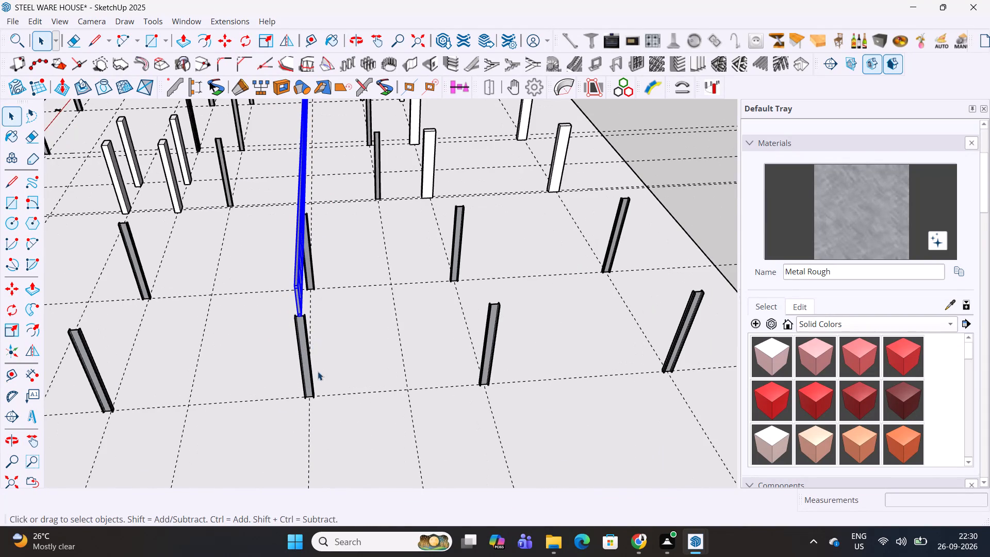
{"action": "key", "text": "m"}
{"action": "left_click", "coordinate": [311, 417]}
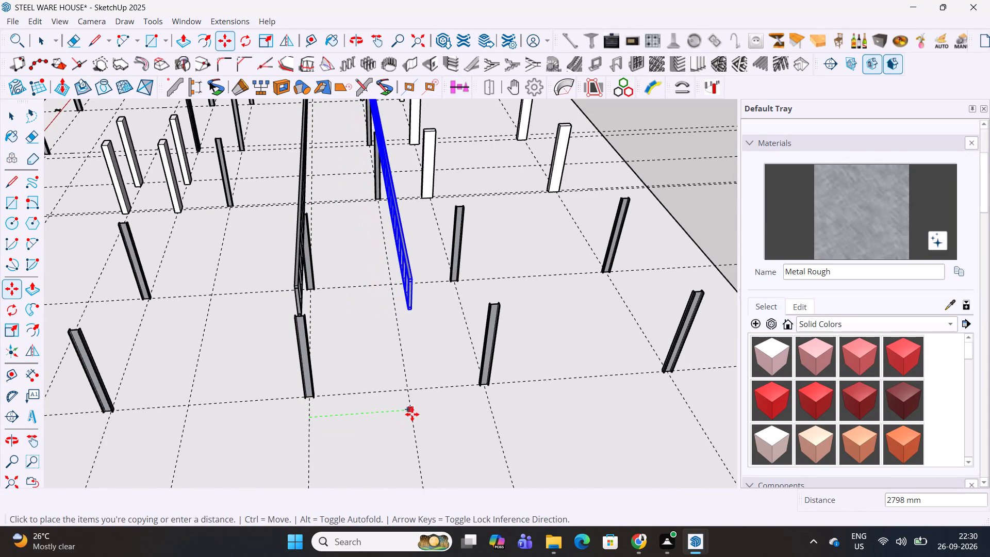
{"action": "left_click", "coordinate": [413, 413]}
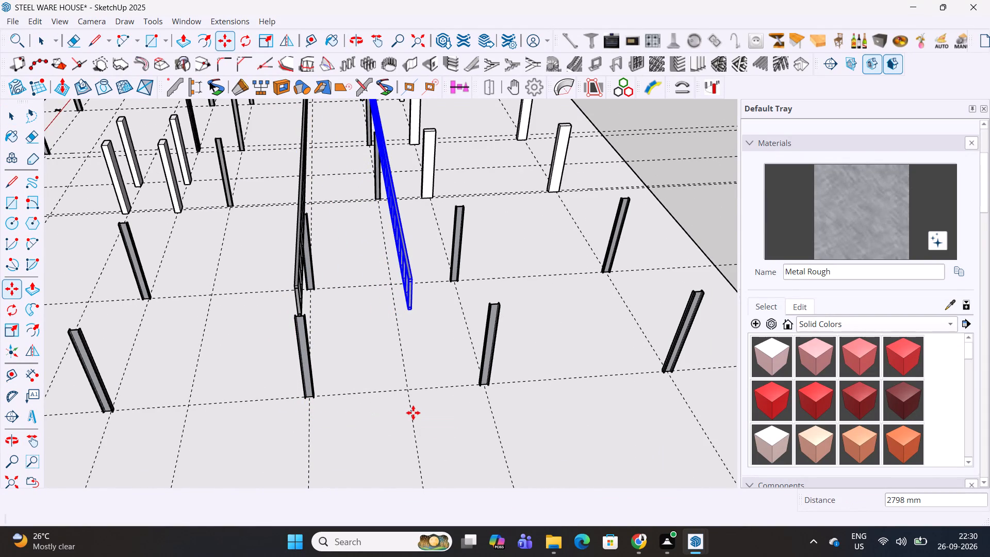
Examine the truss layout around grids C and D against the truss arrangement in the reference image.
{"action": "scroll", "coordinate": [429, 351], "scroll_direction": "down", "scroll_amount": 5}
{"action": "middle_click_drag", "start_coordinate": [424, 315], "coordinate": [408, 408], "text": "shift"}
{"action": "middle_click_drag", "start_coordinate": [407, 400], "coordinate": [467, 389]}
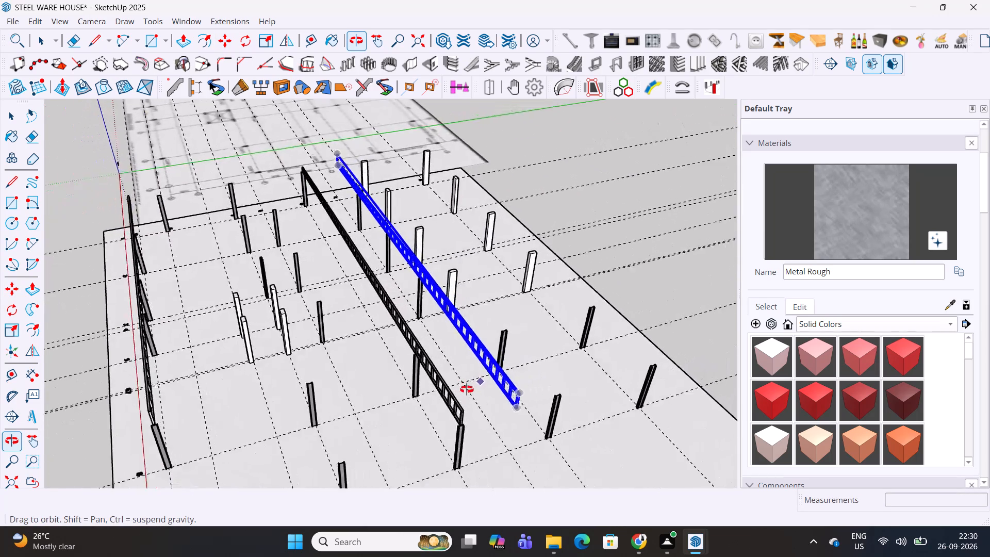
{"action": "middle_click_drag", "start_coordinate": [467, 389], "coordinate": [399, 345]}
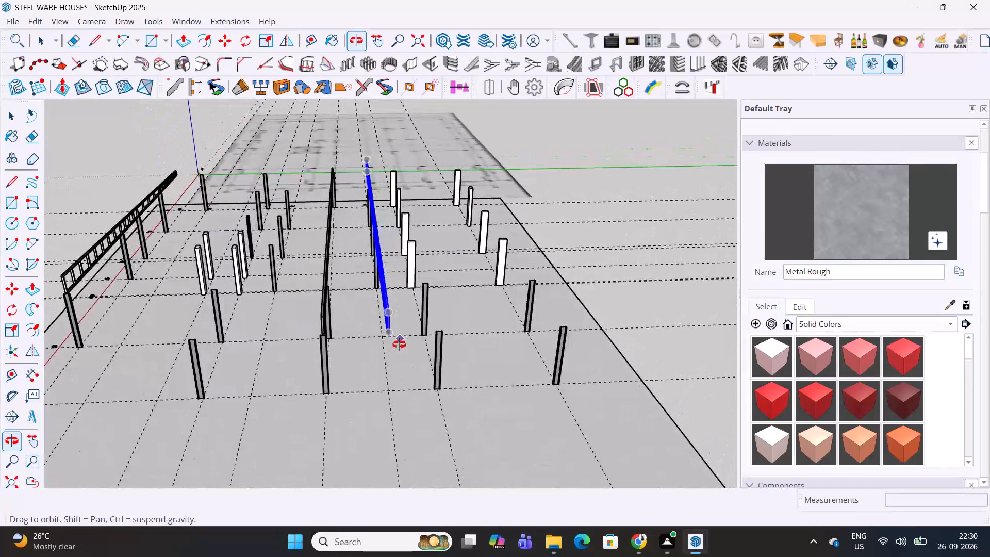
{"action": "middle_click_drag", "start_coordinate": [399, 345], "coordinate": [419, 338]}
{"action": "scroll", "coordinate": [412, 314], "scroll_direction": "down", "scroll_amount": 11}
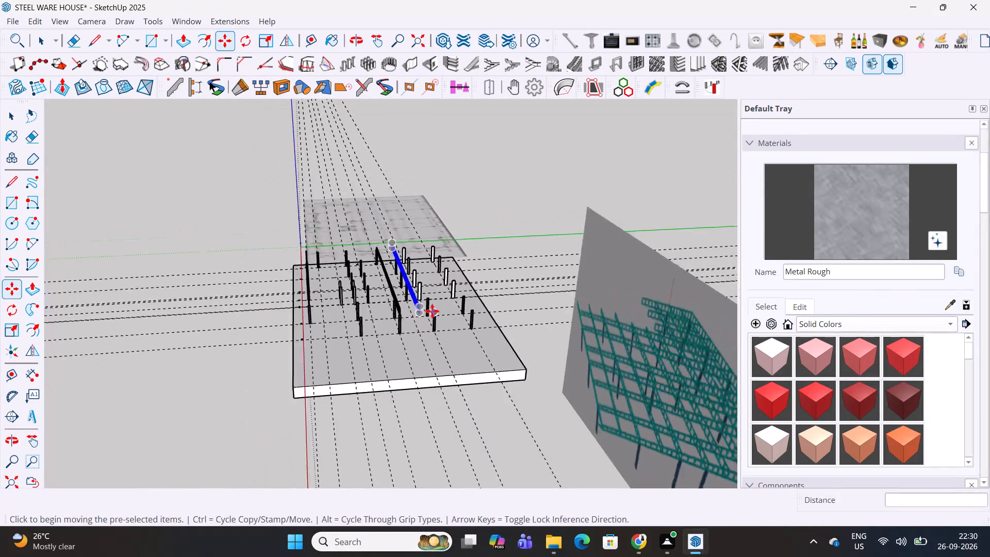
{"action": "scroll", "coordinate": [432, 311], "scroll_direction": "down", "scroll_amount": 1}
{"action": "middle_click_drag", "start_coordinate": [457, 315], "coordinate": [407, 285], "text": "shift"}
{"action": "middle_click_drag", "start_coordinate": [402, 333], "coordinate": [715, 294]}
{"action": "middle_click_drag", "start_coordinate": [675, 256], "coordinate": [641, 268], "text": "shift"}
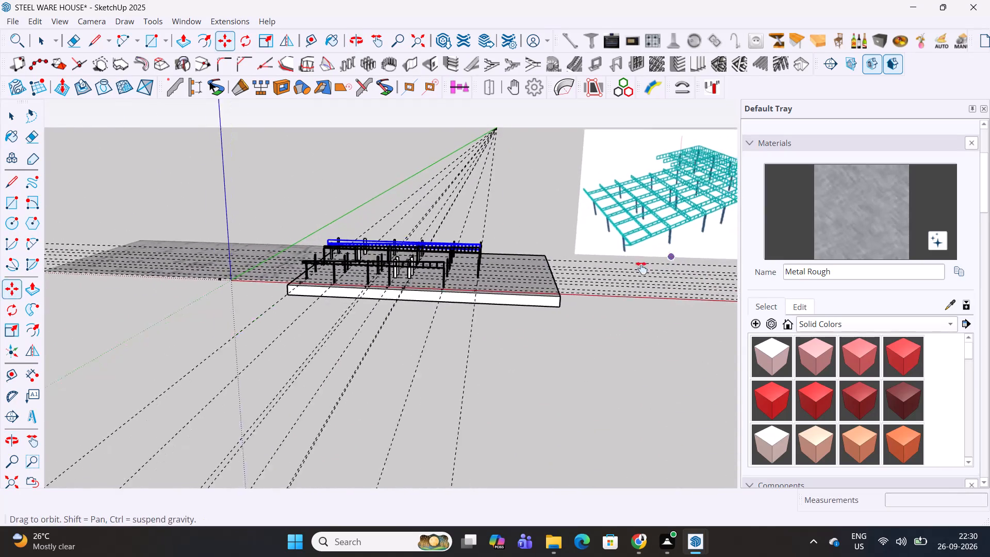
{"action": "middle_click_drag", "start_coordinate": [641, 268], "coordinate": [470, 364], "text": "shift"}
{"action": "middle_click_drag", "start_coordinate": [478, 356], "coordinate": [519, 347]}
{"action": "scroll", "coordinate": [483, 294], "scroll_direction": "up", "scroll_amount": 5}
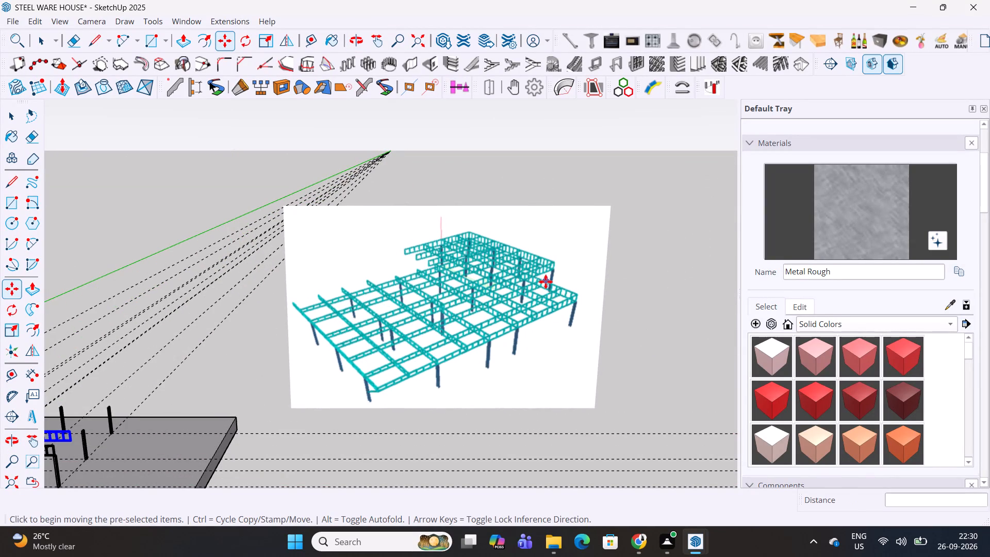
{"action": "scroll", "coordinate": [574, 278], "scroll_direction": "down", "scroll_amount": 6}
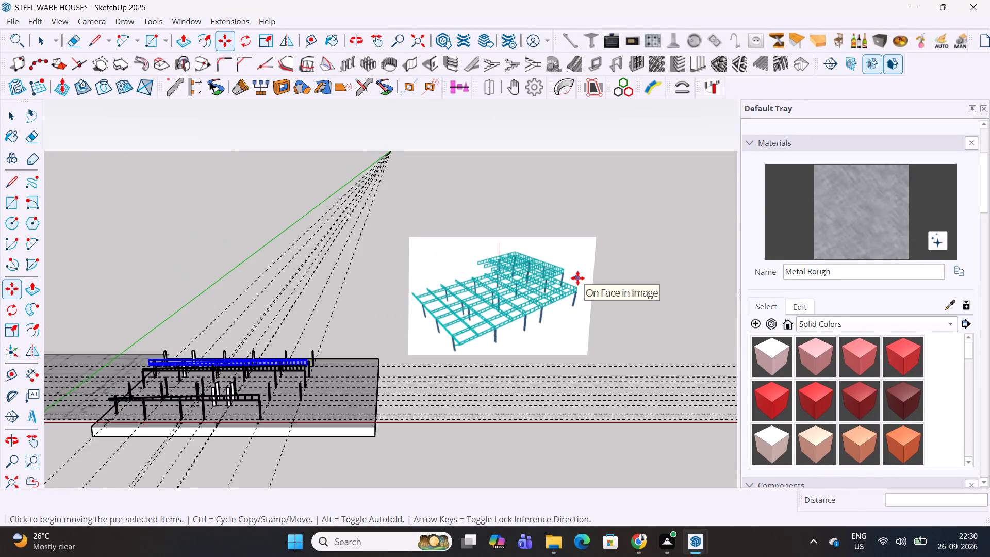
{"action": "middle_click_drag", "start_coordinate": [510, 310], "coordinate": [500, 329]}
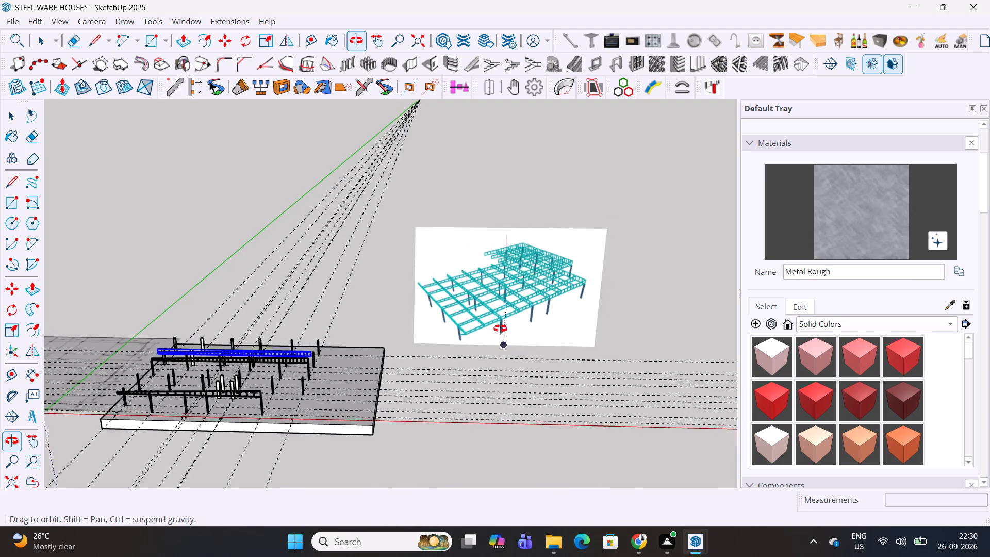
{"action": "middle_click_drag", "start_coordinate": [500, 329], "coordinate": [368, 452]}
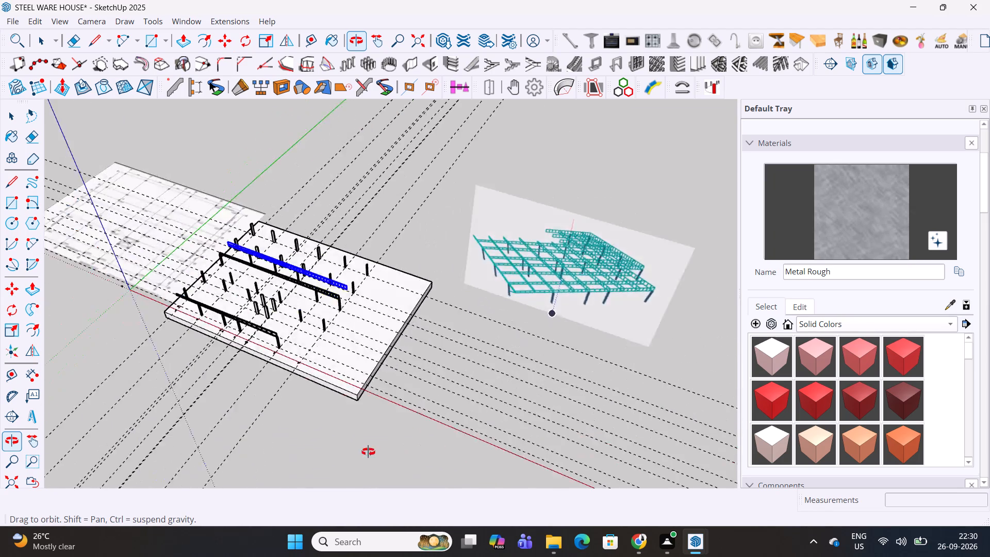
{"action": "middle_click_drag", "start_coordinate": [368, 452], "coordinate": [217, 387]}
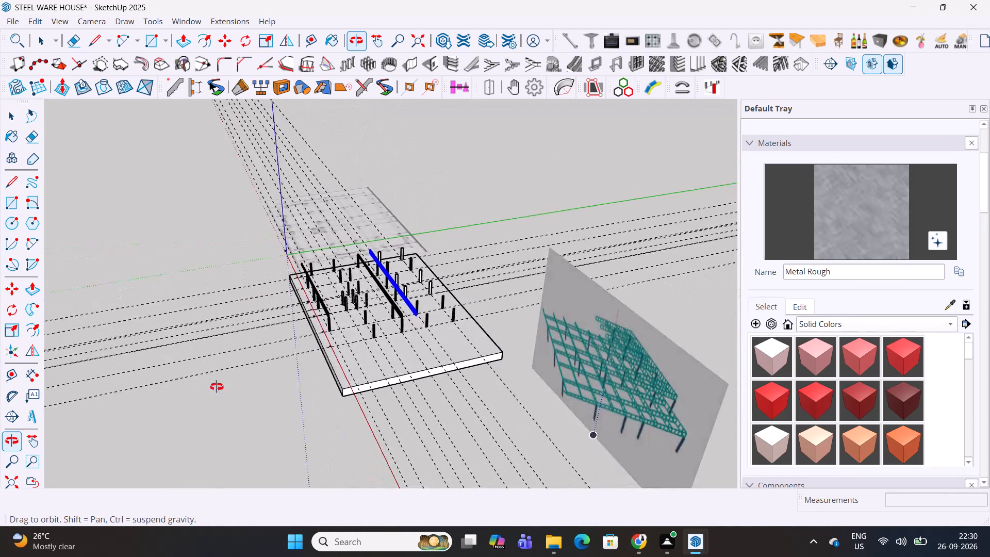
{"action": "middle_click_drag", "start_coordinate": [217, 387], "coordinate": [267, 379]}
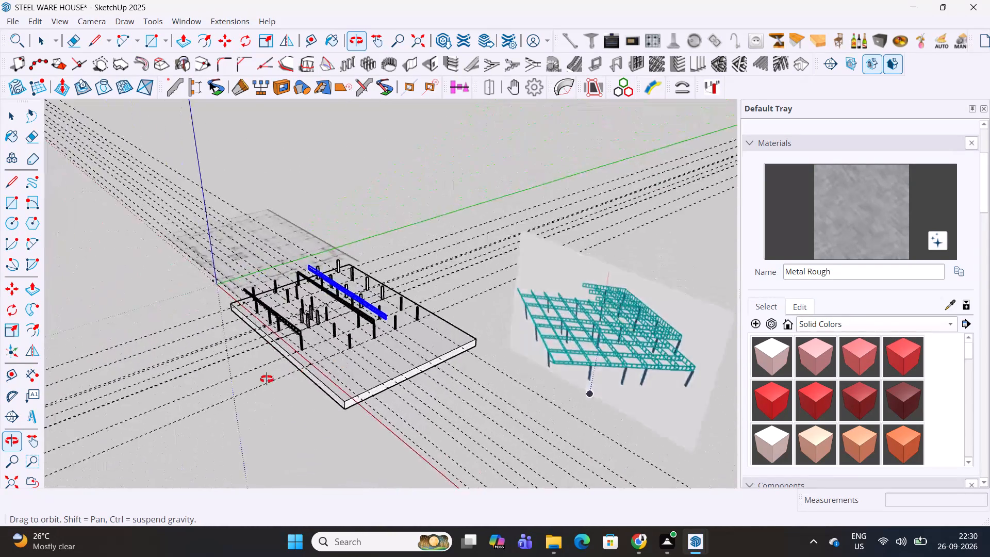
{"action": "middle_click_drag", "start_coordinate": [267, 379], "coordinate": [145, 416]}
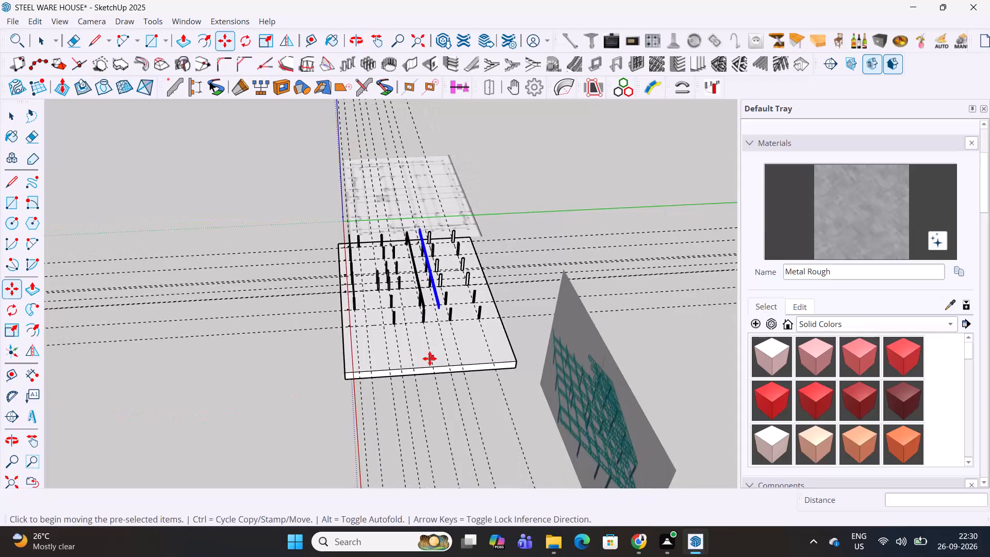
Copy the grid C truss 6156 mm past grid D onto the next parallel guide on the slab.
{"action": "scroll", "coordinate": [432, 354], "scroll_direction": "up", "scroll_amount": 9}
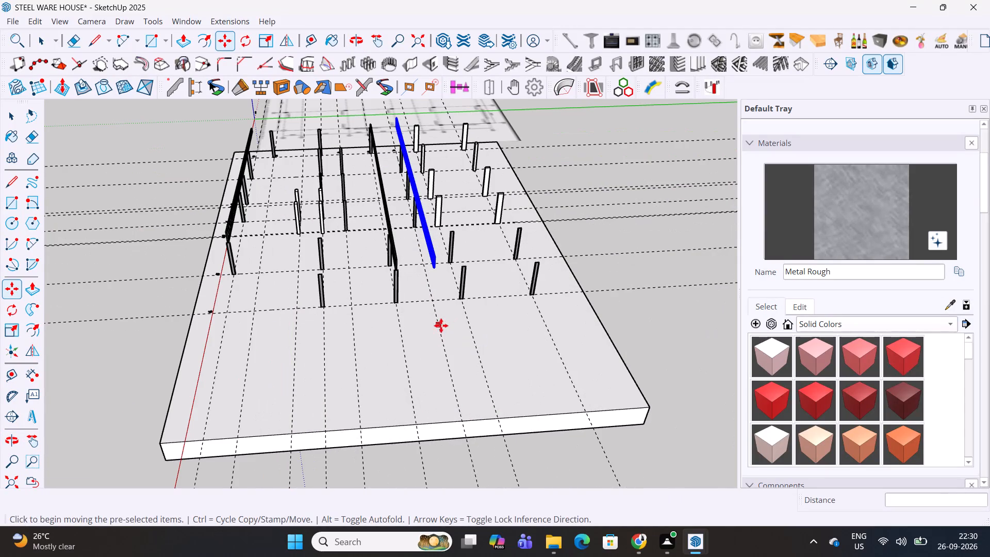
{"action": "left_click", "coordinate": [440, 325]}
{"action": "left_click", "coordinate": [356, 335]}
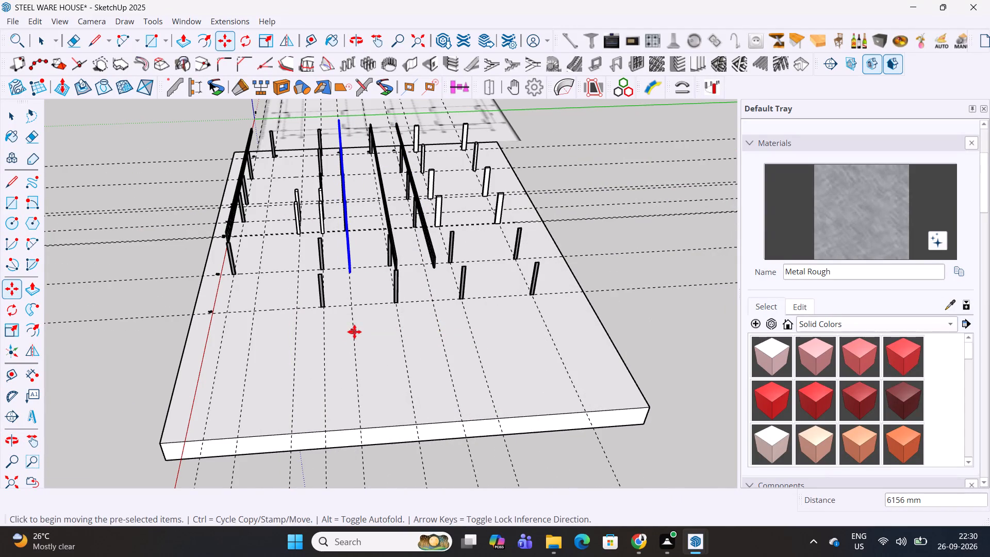
Copy the long truss from the grid E guide across onto the grid F column row.
{"action": "left_click", "coordinate": [354, 332]}
{"action": "left_click", "coordinate": [326, 334]}
Shift the grid F truss sideways about 75 mm to centre its bottom chord on the column top.
{"action": "scroll", "coordinate": [331, 264], "scroll_direction": "up", "scroll_amount": 11}
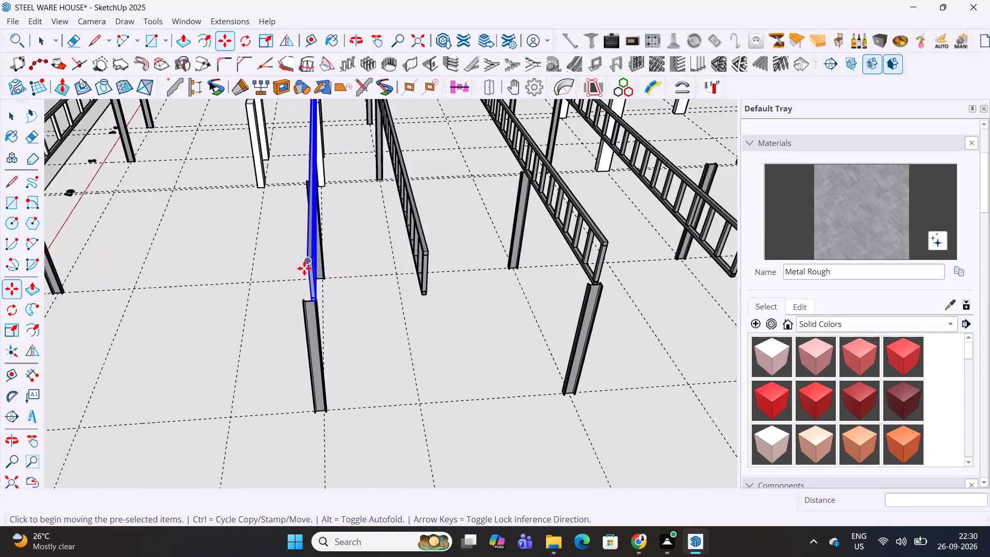
{"action": "scroll", "coordinate": [304, 268], "scroll_direction": "up", "scroll_amount": 6}
{"action": "middle_click_drag", "start_coordinate": [319, 310], "coordinate": [383, 327]}
{"action": "scroll", "coordinate": [409, 340], "scroll_direction": "up", "scroll_amount": 4}
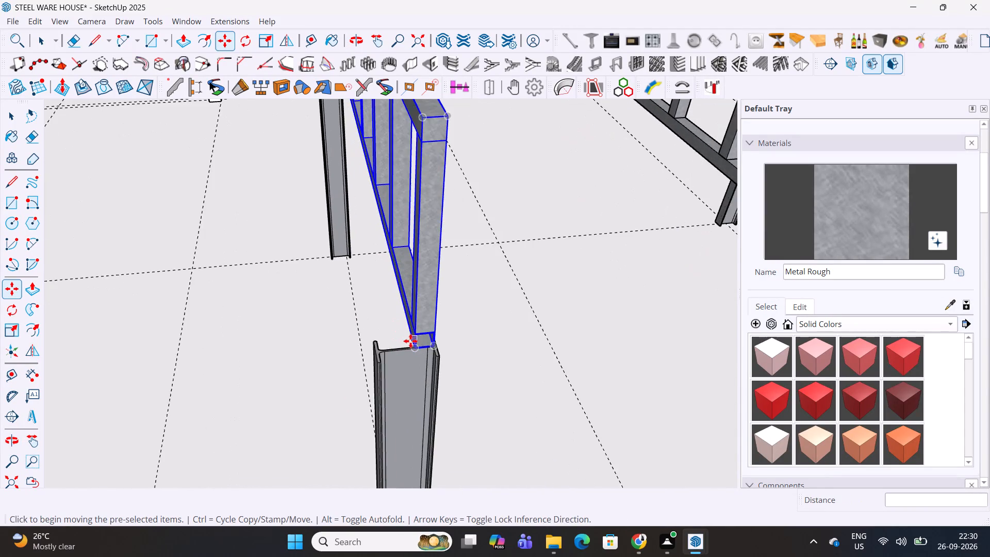
{"action": "scroll", "coordinate": [410, 341], "scroll_direction": "up", "scroll_amount": 6}
{"action": "middle_click_drag", "start_coordinate": [439, 348], "coordinate": [461, 185]}
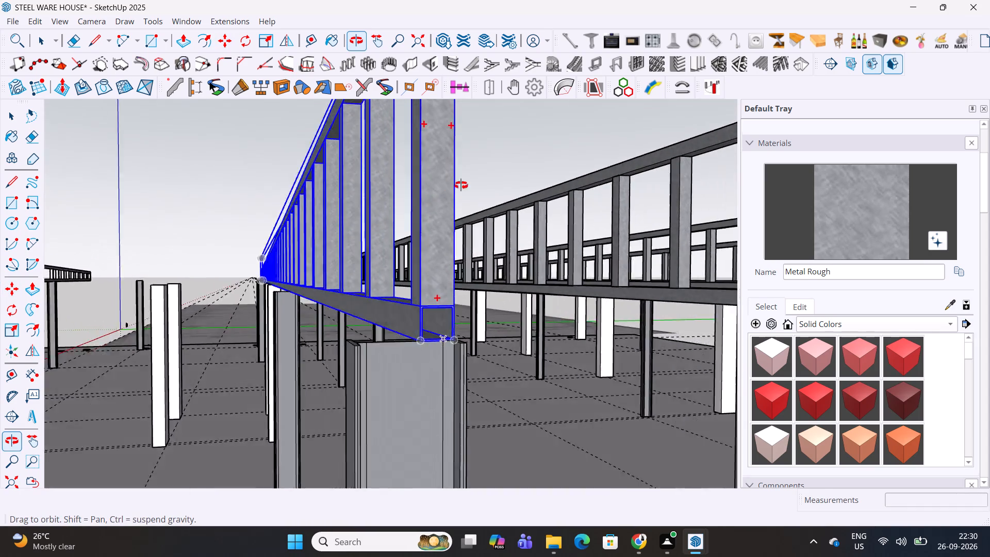
{"action": "middle_click_drag", "start_coordinate": [461, 185], "coordinate": [416, 215]}
{"action": "scroll", "coordinate": [434, 338], "scroll_direction": "up", "scroll_amount": 7}
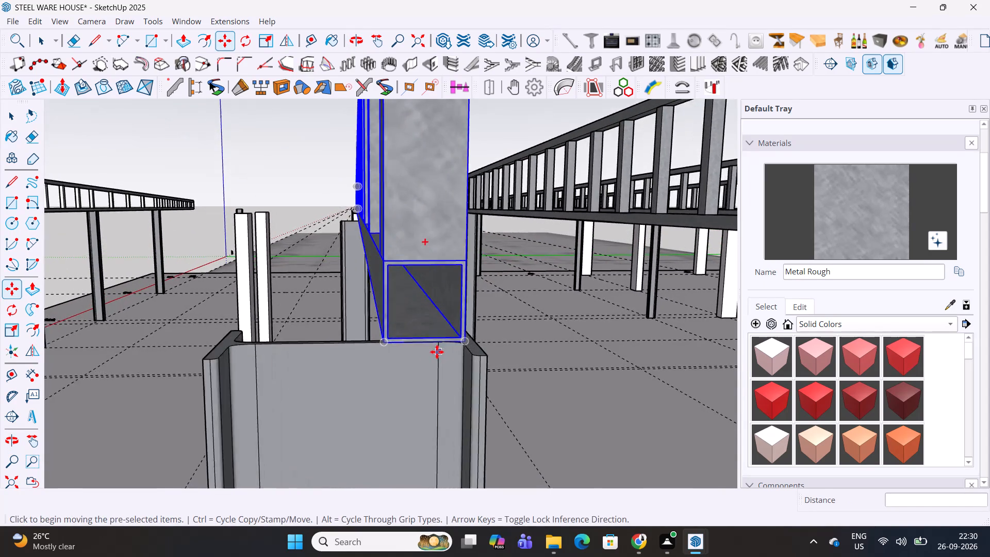
{"action": "scroll", "coordinate": [437, 352], "scroll_direction": "up", "scroll_amount": 7}
{"action": "left_click", "coordinate": [418, 338]}
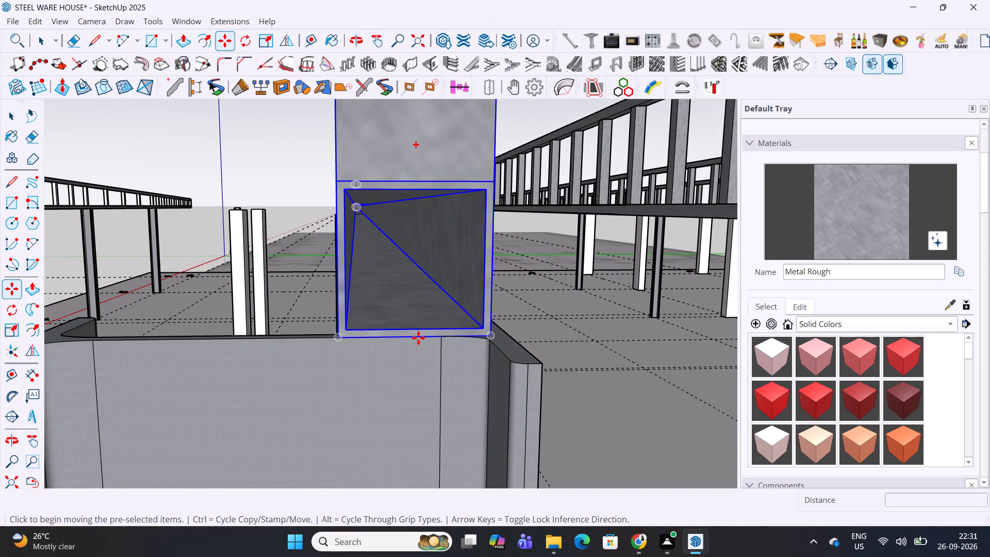
{"action": "left_click", "coordinate": [271, 340]}
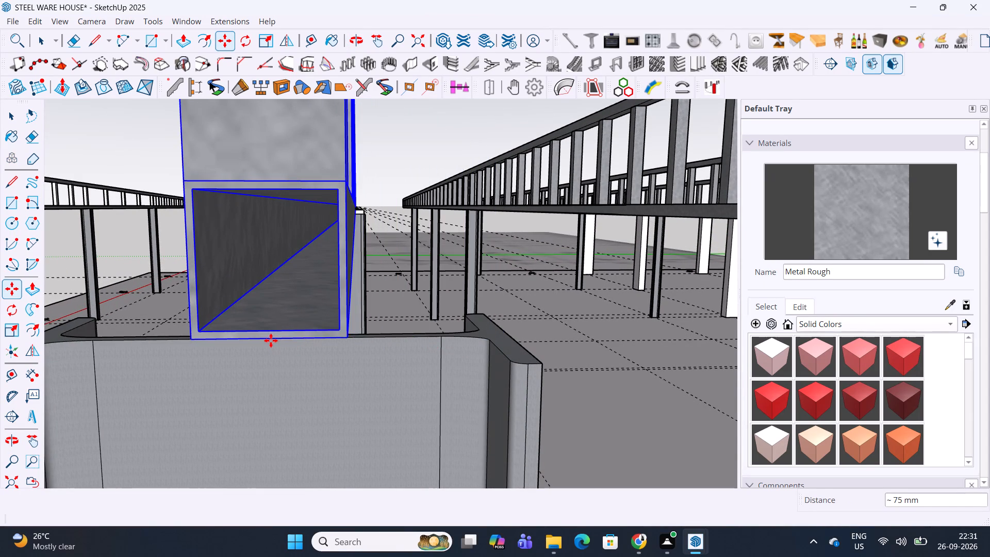
{"action": "scroll", "coordinate": [380, 327], "scroll_direction": "down", "scroll_amount": 7}
{"action": "middle_click_drag", "start_coordinate": [403, 302], "coordinate": [493, 304]}
{"action": "key", "text": "space"}
{"action": "left_click", "coordinate": [500, 170]}
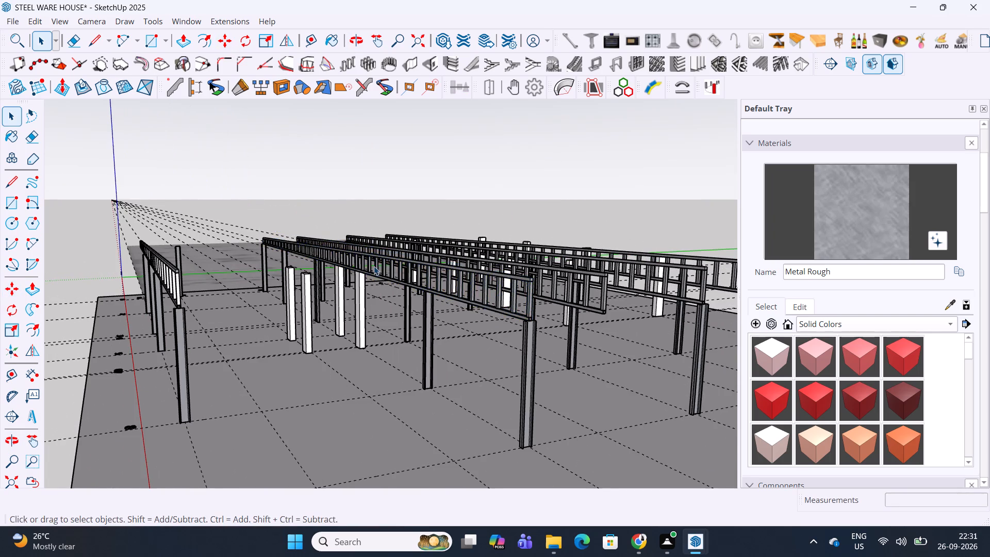
Examine how the long trusses sit on the columns and compare their arrangement with the roof framing reference image.
{"action": "scroll", "coordinate": [374, 266], "scroll_direction": "up", "scroll_amount": 10}
{"action": "scroll", "coordinate": [337, 281], "scroll_direction": "down", "scroll_amount": 9}
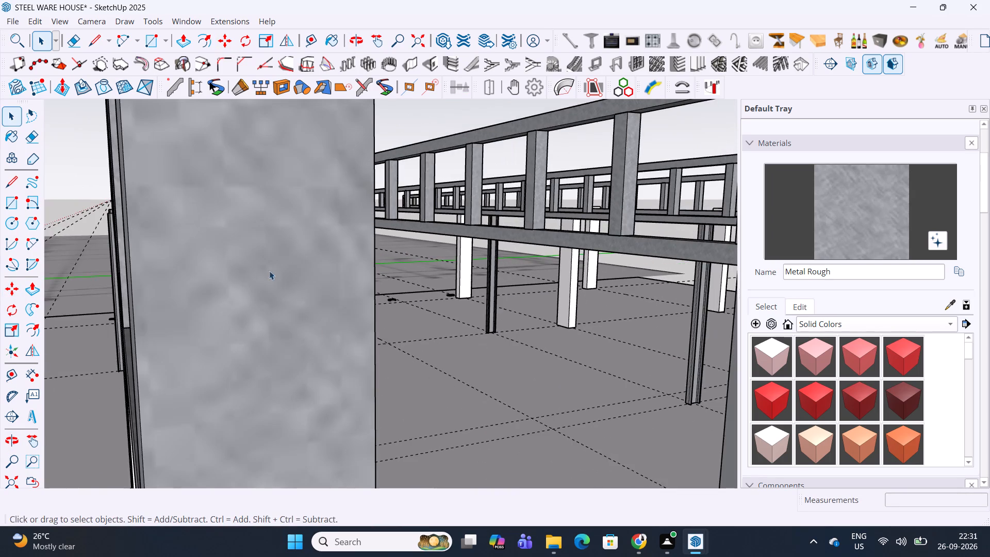
{"action": "middle_click_drag", "start_coordinate": [263, 272], "coordinate": [385, 263]}
{"action": "scroll", "coordinate": [389, 261], "scroll_direction": "down", "scroll_amount": 7}
{"action": "middle_click_drag", "start_coordinate": [268, 300], "coordinate": [173, 218]}
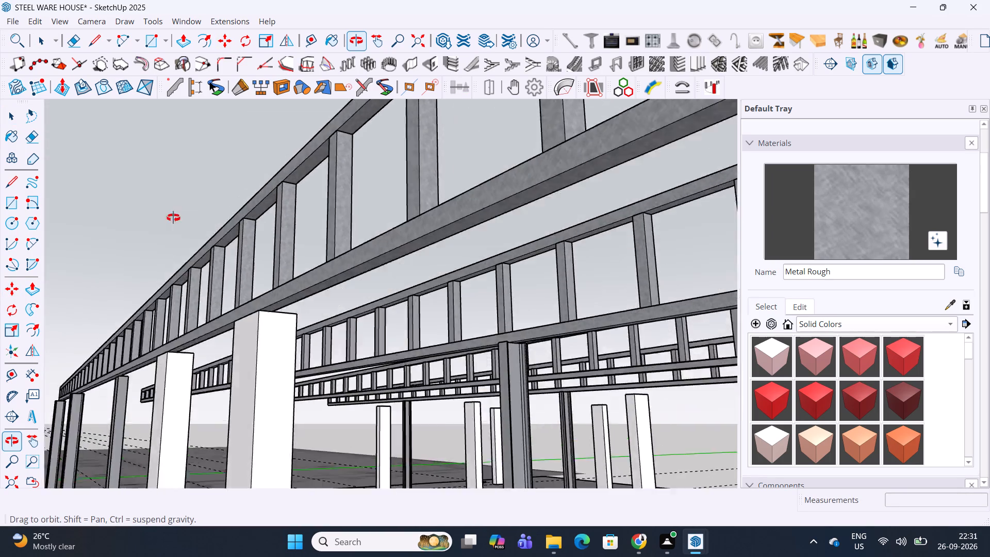
{"action": "middle_click_drag", "start_coordinate": [173, 218], "coordinate": [333, 301]}
{"action": "scroll", "coordinate": [339, 303], "scroll_direction": "down", "scroll_amount": 16}
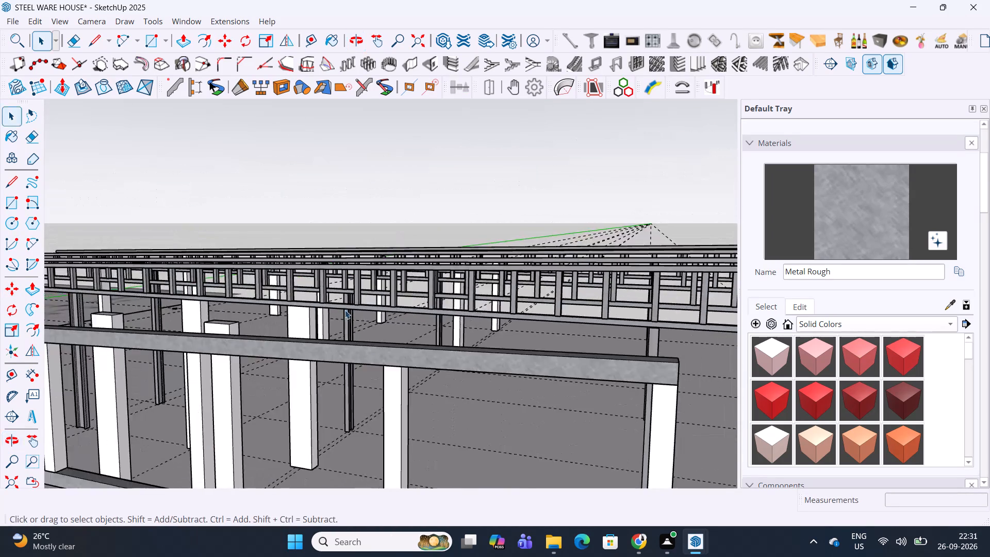
{"action": "scroll", "coordinate": [345, 310], "scroll_direction": "down", "scroll_amount": 18}
{"action": "middle_click_drag", "start_coordinate": [590, 337], "coordinate": [267, 363], "text": "shift"}
{"action": "middle_click_drag", "start_coordinate": [376, 334], "coordinate": [412, 395]}
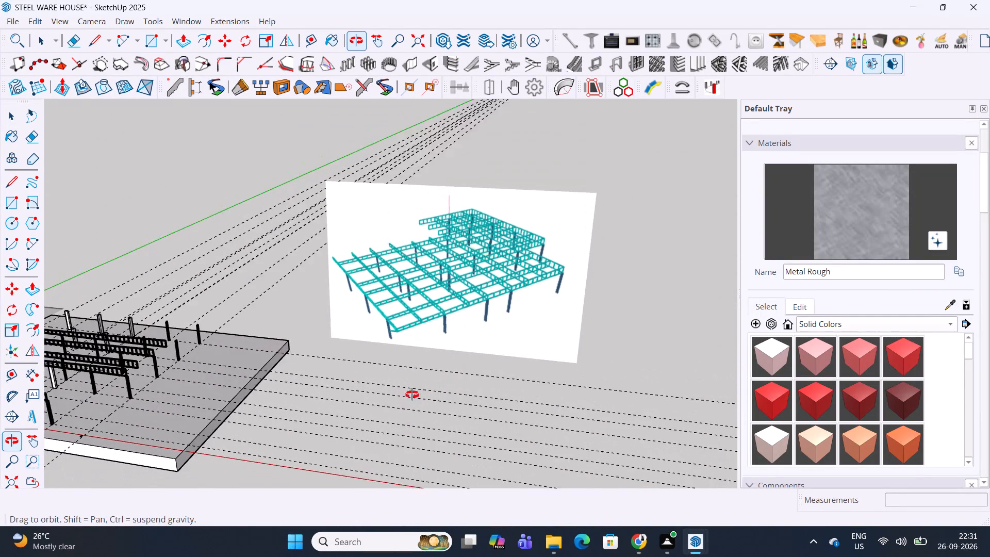
{"action": "middle_click_drag", "start_coordinate": [412, 395], "coordinate": [394, 395]}
{"action": "middle_click_drag", "start_coordinate": [328, 318], "coordinate": [704, 319], "text": "shift"}
{"action": "middle_click_drag", "start_coordinate": [481, 356], "coordinate": [506, 484]}
{"action": "scroll", "coordinate": [497, 353], "scroll_direction": "up", "scroll_amount": 5}
{"action": "scroll", "coordinate": [279, 316], "scroll_direction": "up", "scroll_amount": 5}
{"action": "middle_click_drag", "start_coordinate": [544, 315], "coordinate": [416, 293]}
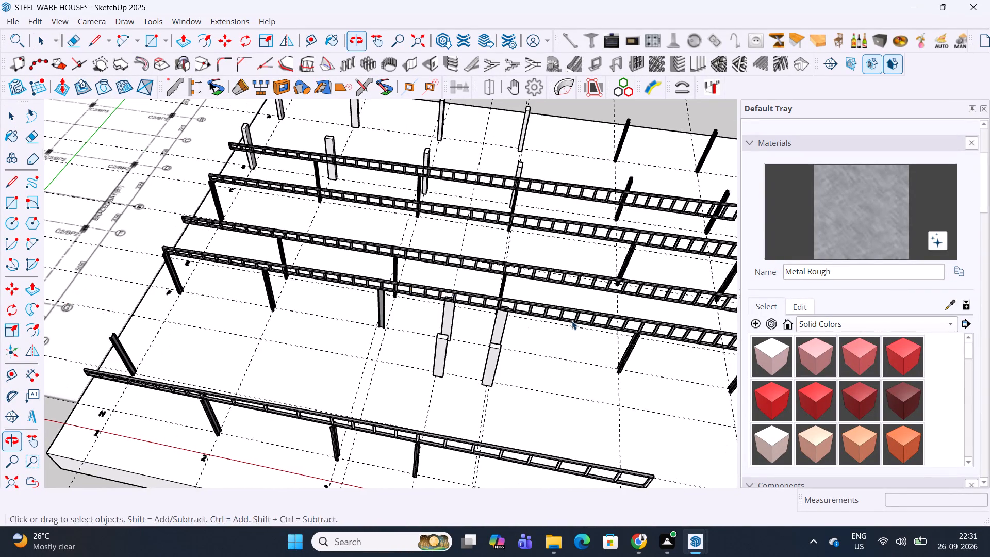
{"action": "middle_click_drag", "start_coordinate": [572, 321], "coordinate": [233, 251]}
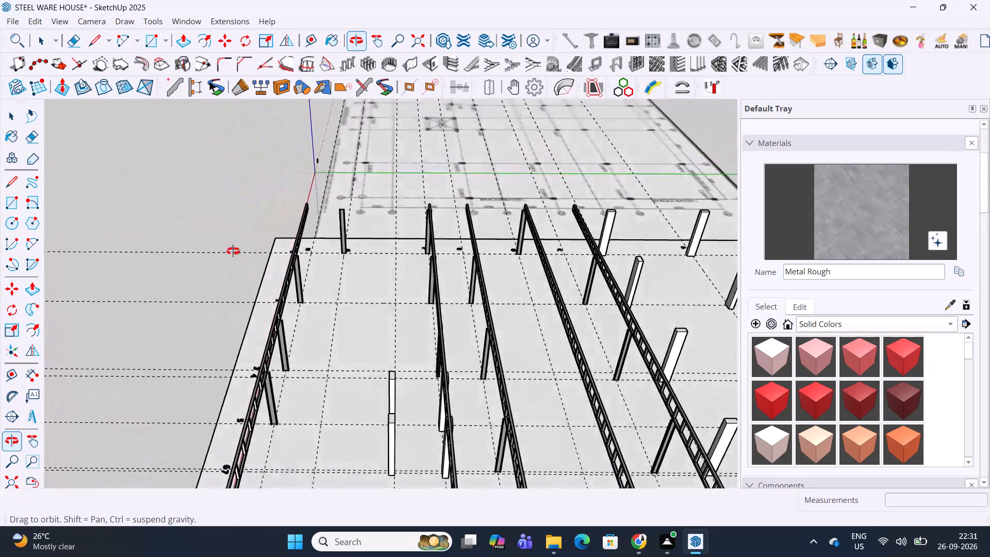
{"action": "middle_click_drag", "start_coordinate": [233, 251], "coordinate": [500, 252]}
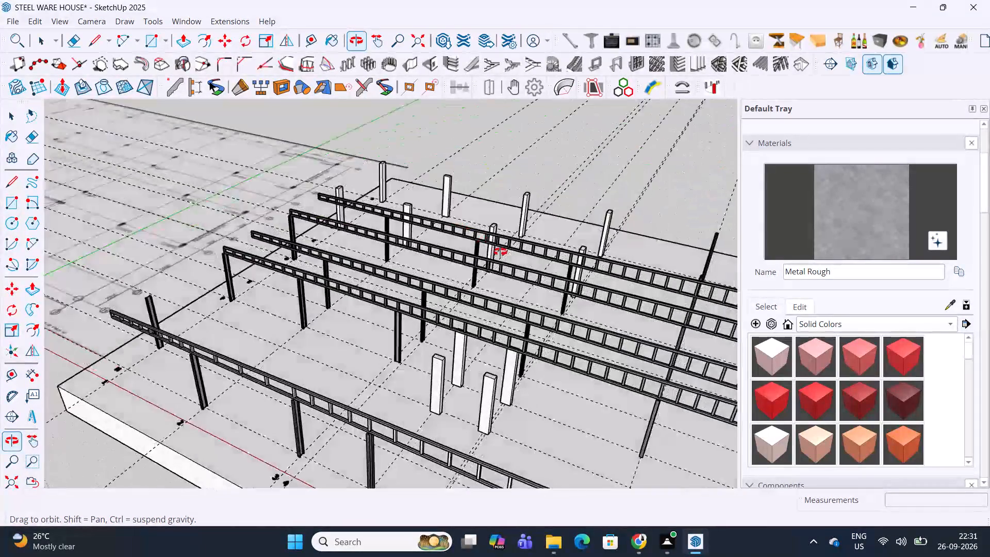
{"action": "middle_click_drag", "start_coordinate": [500, 252], "coordinate": [565, 319]}
{"action": "middle_click_drag", "start_coordinate": [582, 323], "coordinate": [481, 323], "text": "shift"}
{"action": "middle_click_drag", "start_coordinate": [481, 323], "coordinate": [482, 341], "text": "shift"}
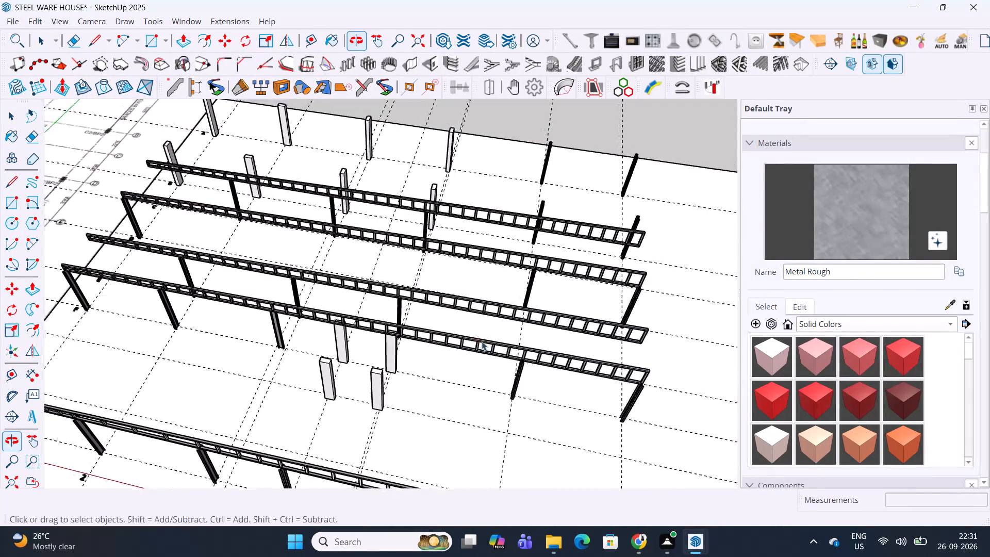
Check the column grid on the anchor bolt layout and the truss framing layout page of the PDF in Chrome.
{"action": "scroll", "coordinate": [503, 345], "scroll_direction": "down", "scroll_amount": 8}
{"action": "middle_click_drag", "start_coordinate": [309, 255], "coordinate": [488, 317], "text": "shift"}
{"action": "scroll", "coordinate": [263, 315], "scroll_direction": "up", "scroll_amount": 10}
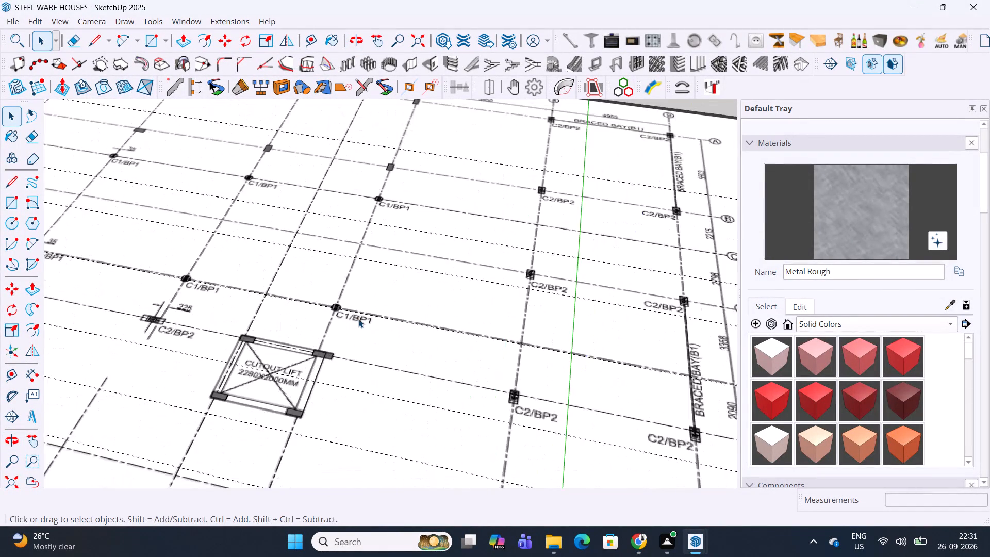
{"action": "scroll", "coordinate": [358, 319], "scroll_direction": "down", "scroll_amount": 5}
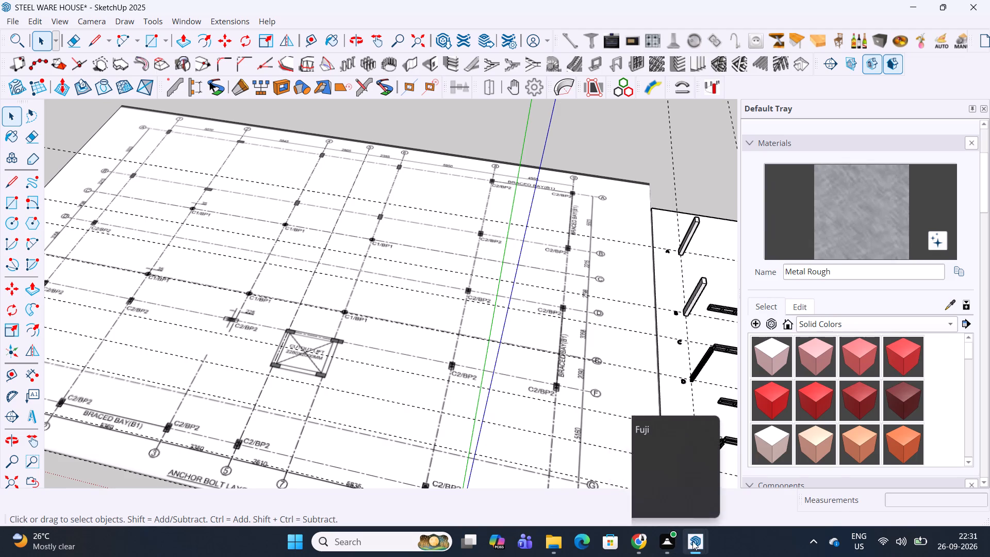
{"action": "left_click", "coordinate": [642, 541]}
{"action": "left_click", "coordinate": [110, 245]}
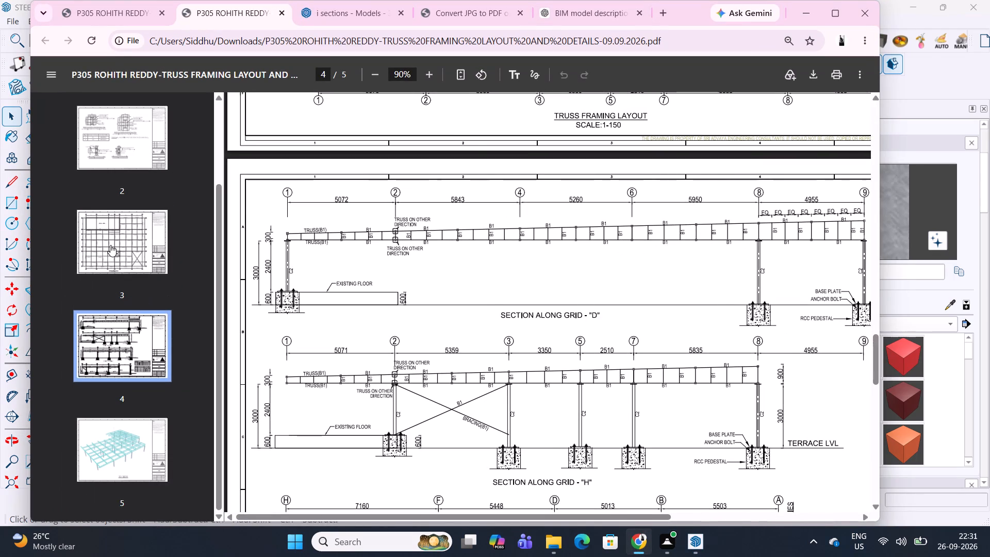
{"action": "scroll", "coordinate": [469, 239], "scroll_direction": "down", "scroll_amount": 4}
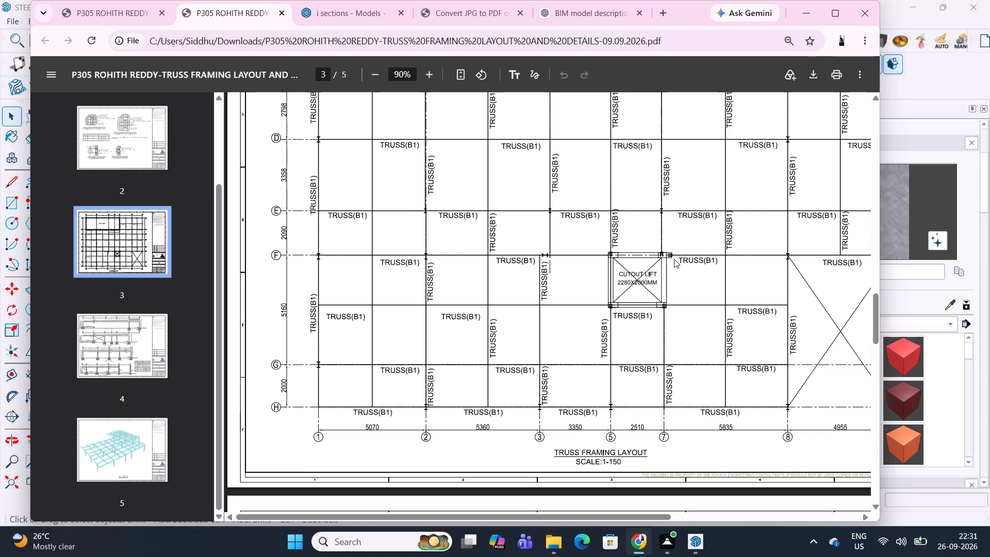
{"action": "left_click", "coordinate": [809, 11]}
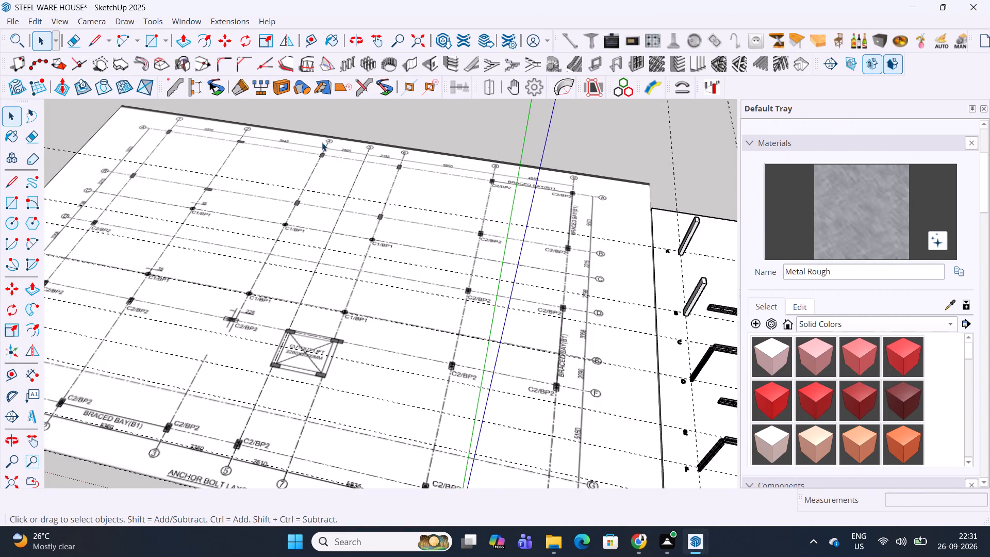
Compare the modelled trusses and the remaining columns on the slab with the roof framing reference image.
{"action": "scroll", "coordinate": [327, 151], "scroll_direction": "down", "scroll_amount": 6}
{"action": "scroll", "coordinate": [424, 233], "scroll_direction": "down", "scroll_amount": 4}
{"action": "middle_click_drag", "start_coordinate": [539, 256], "coordinate": [411, 214], "text": "shift"}
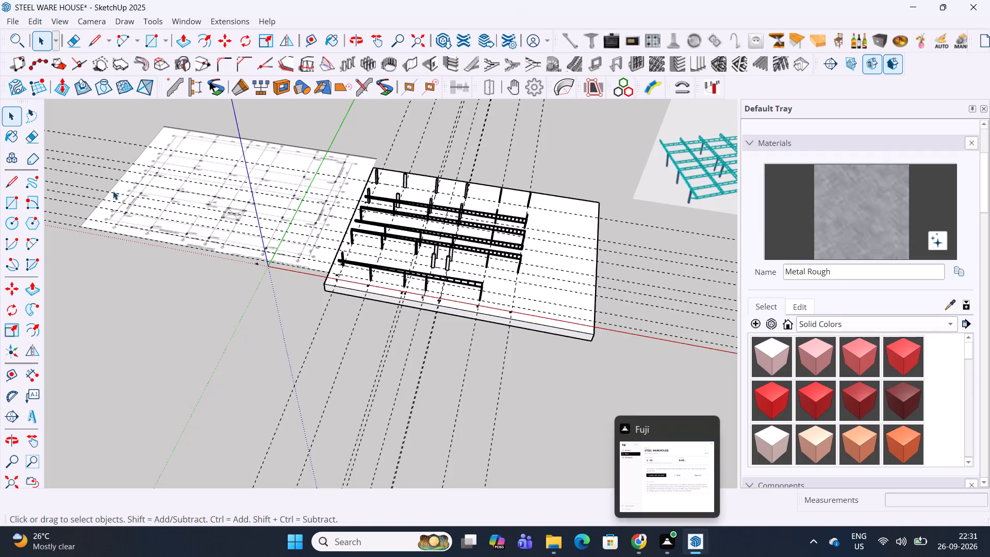
{"action": "middle_click_drag", "start_coordinate": [492, 289], "coordinate": [434, 293]}
{"action": "middle_click_drag", "start_coordinate": [397, 270], "coordinate": [446, 227]}
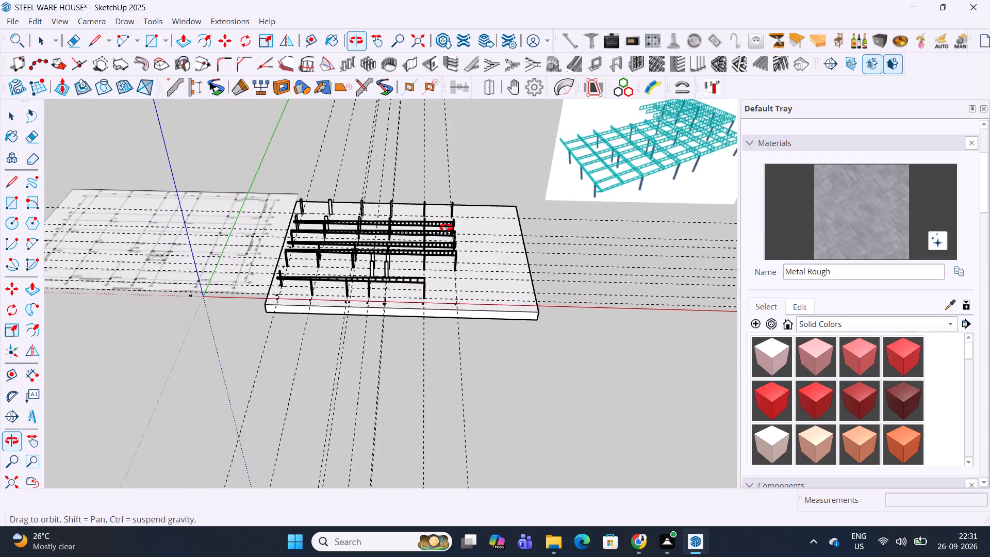
{"action": "middle_click_drag", "start_coordinate": [446, 227], "coordinate": [454, 299]}
{"action": "scroll", "coordinate": [402, 211], "scroll_direction": "up", "scroll_amount": 5}
{"action": "middle_click_drag", "start_coordinate": [340, 245], "coordinate": [343, 245]}
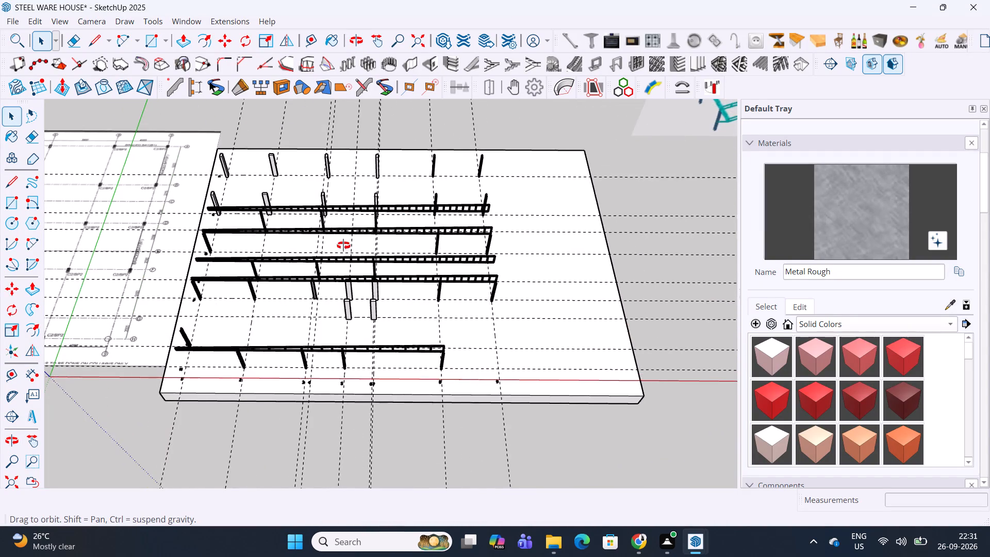
{"action": "middle_click_drag", "start_coordinate": [343, 245], "coordinate": [506, 178]}
{"action": "scroll", "coordinate": [505, 178], "scroll_direction": "down", "scroll_amount": 3}
{"action": "middle_click_drag", "start_coordinate": [511, 159], "coordinate": [473, 285]}
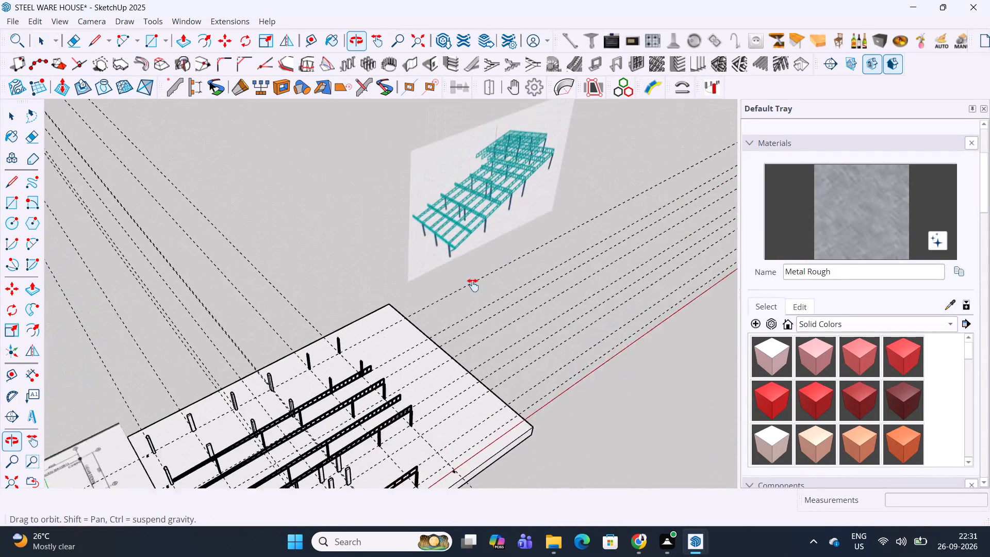
{"action": "middle_click_drag", "start_coordinate": [473, 285], "coordinate": [415, 244]}
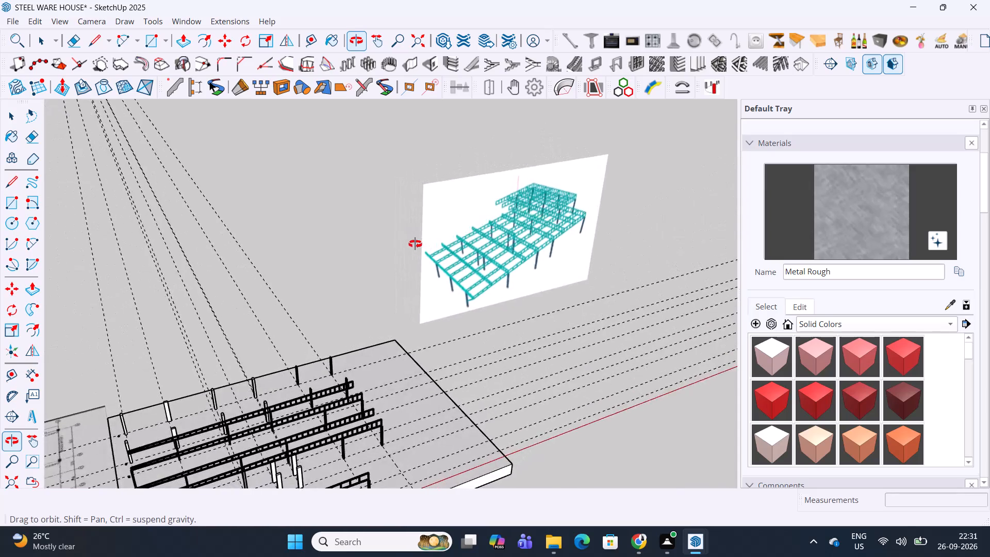
{"action": "middle_click_drag", "start_coordinate": [415, 244], "coordinate": [349, 264]}
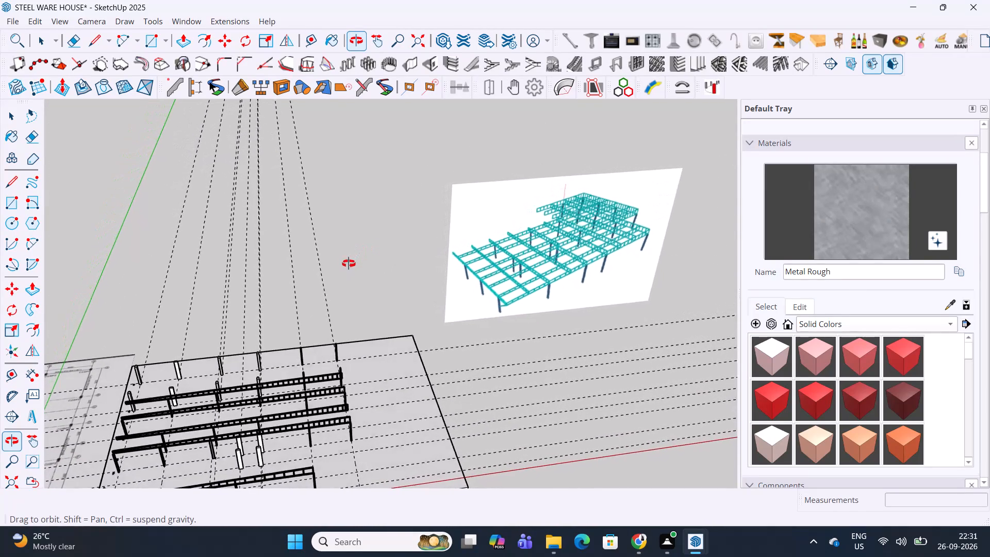
{"action": "middle_click_drag", "start_coordinate": [349, 264], "coordinate": [348, 265]}
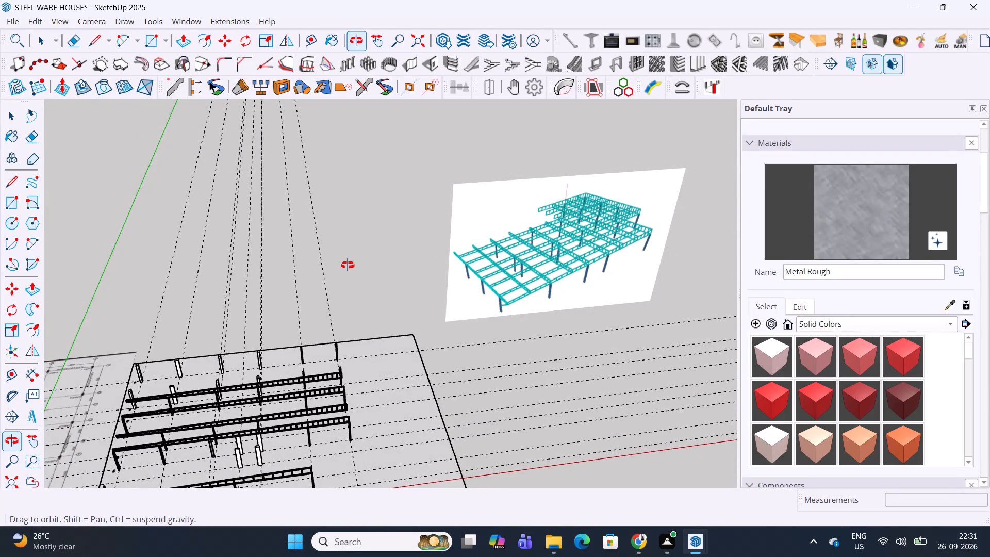
{"action": "middle_click_drag", "start_coordinate": [348, 265], "coordinate": [345, 217]}
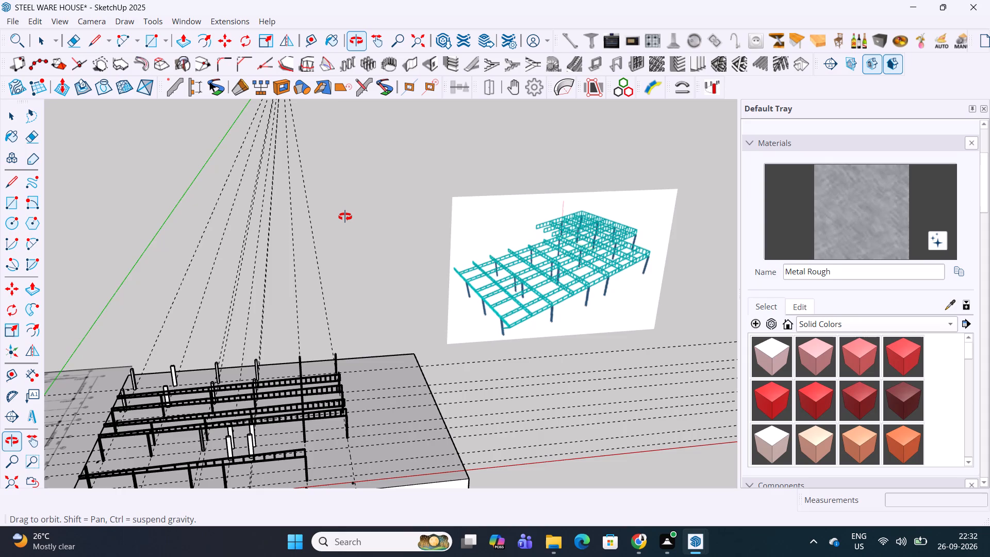
{"action": "middle_click_drag", "start_coordinate": [345, 217], "coordinate": [340, 216]}
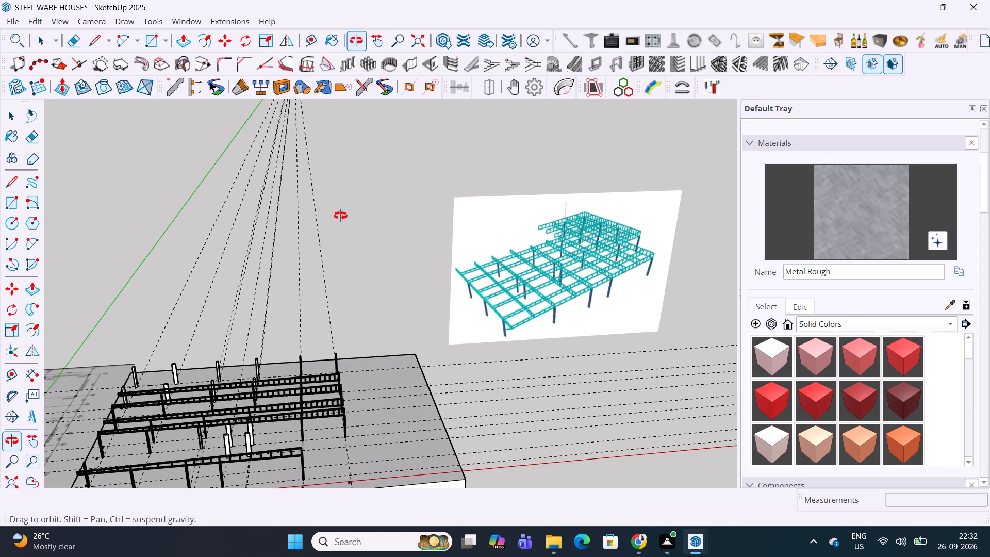
{"action": "middle_click_drag", "start_coordinate": [340, 216], "coordinate": [336, 227]}
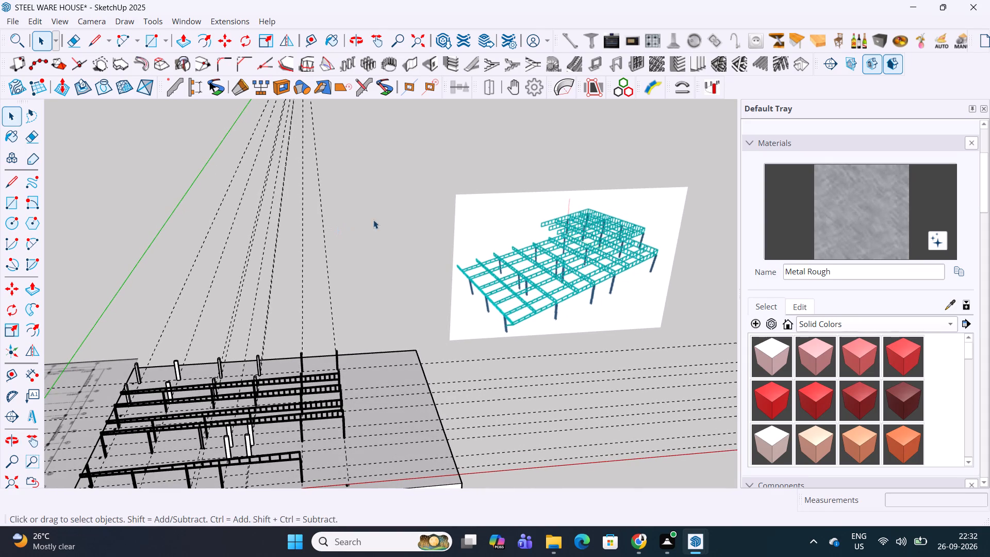
{"action": "scroll", "coordinate": [393, 216], "scroll_direction": "down", "scroll_amount": 2}
{"action": "middle_click_drag", "start_coordinate": [468, 270], "coordinate": [453, 261], "text": "shift"}
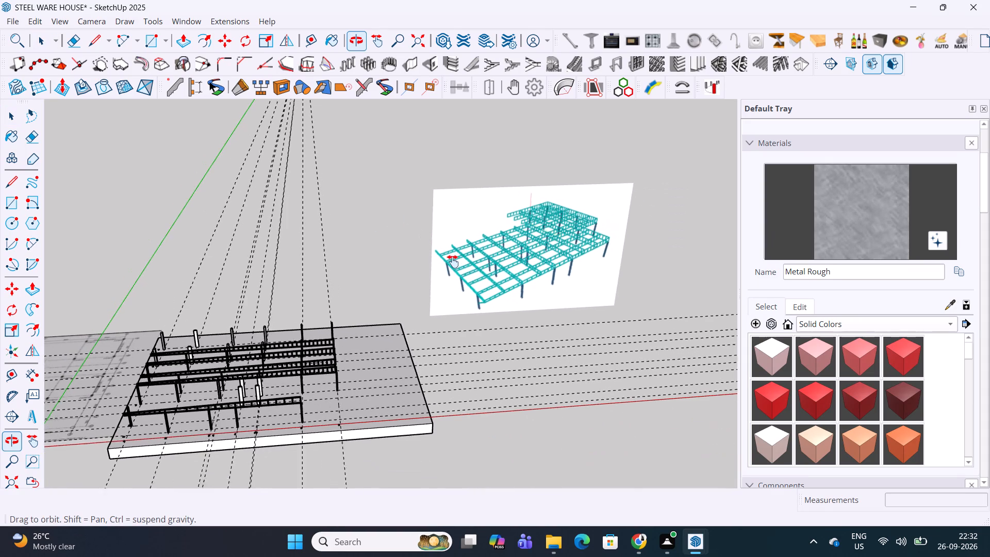
{"action": "middle_click_drag", "start_coordinate": [453, 261], "coordinate": [444, 258], "text": "shift"}
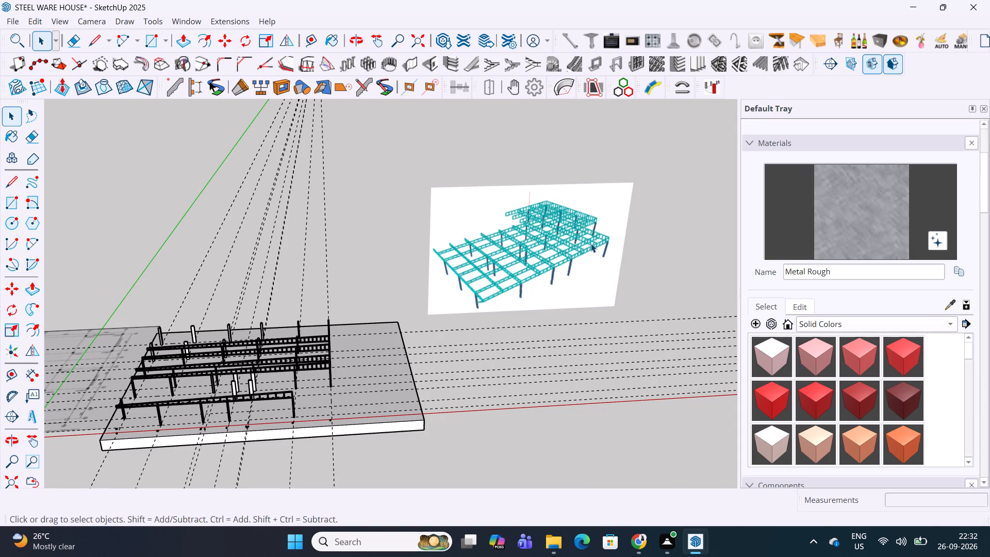
{"action": "scroll", "coordinate": [302, 368], "scroll_direction": "up", "scroll_amount": 2}
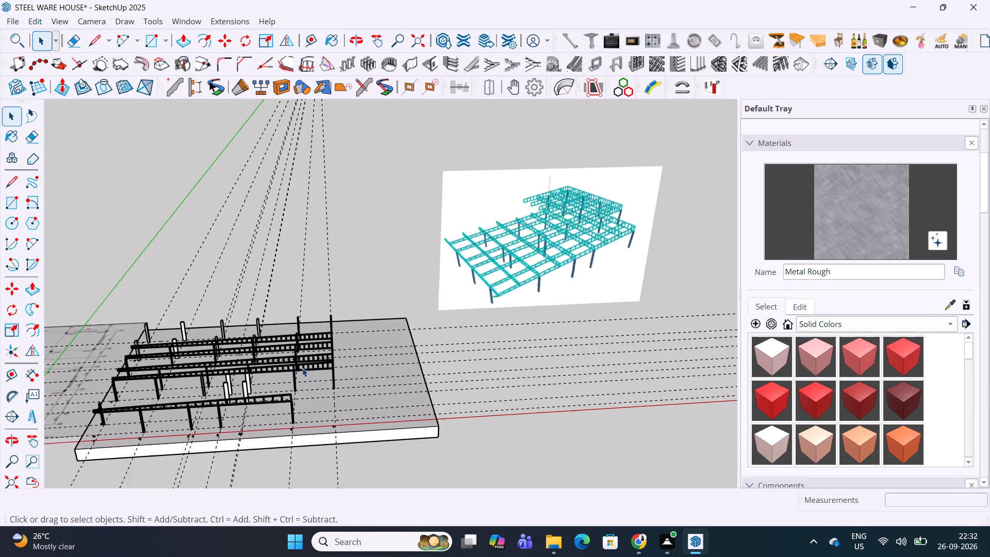
{"action": "scroll", "coordinate": [302, 368], "scroll_direction": "up", "scroll_amount": 3}
{"action": "scroll", "coordinate": [359, 363], "scroll_direction": "up", "scroll_amount": 5}
{"action": "middle_click_drag", "start_coordinate": [379, 339], "coordinate": [103, 305]}
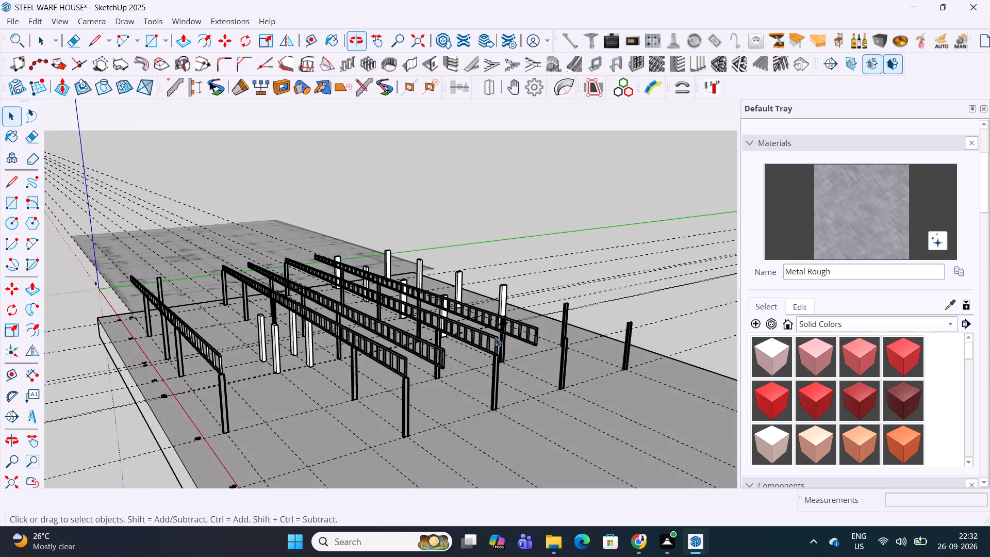
{"action": "middle_click_drag", "start_coordinate": [544, 339], "coordinate": [418, 353]}
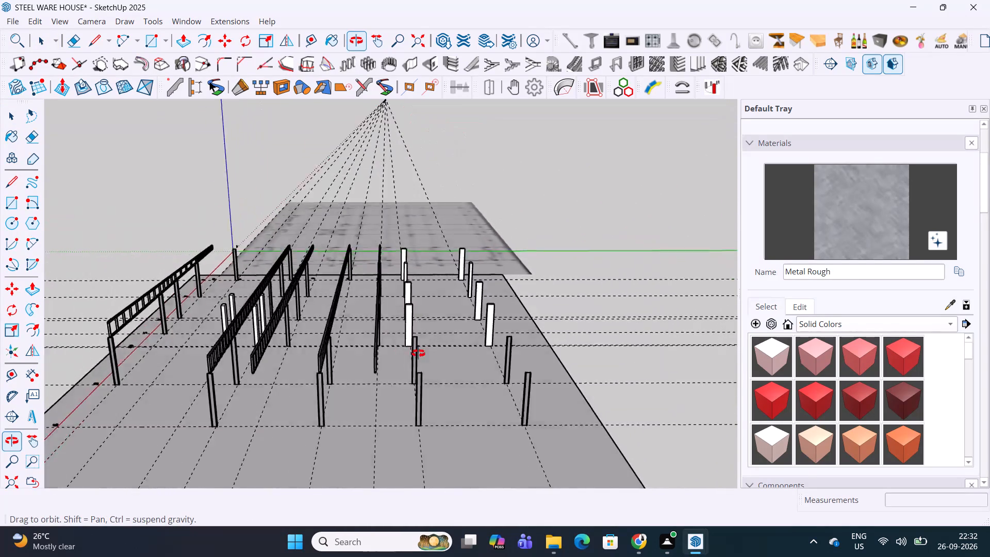
Push/Pull the top of the solid white column in the inner row nearest the slim steel columns up by 3000 mm.
{"action": "middle_click_drag", "start_coordinate": [418, 353], "coordinate": [695, 360]}
{"action": "scroll", "coordinate": [486, 309], "scroll_direction": "down", "scroll_amount": 6}
{"action": "middle_click_drag", "start_coordinate": [601, 311], "coordinate": [264, 358], "text": "shift"}
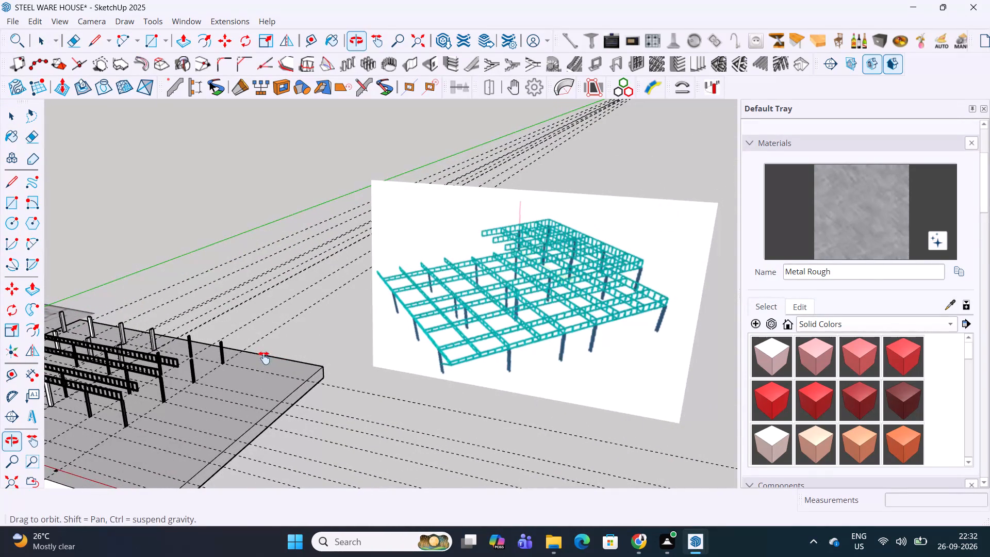
{"action": "middle_click_drag", "start_coordinate": [264, 358], "coordinate": [272, 351], "text": "shift"}
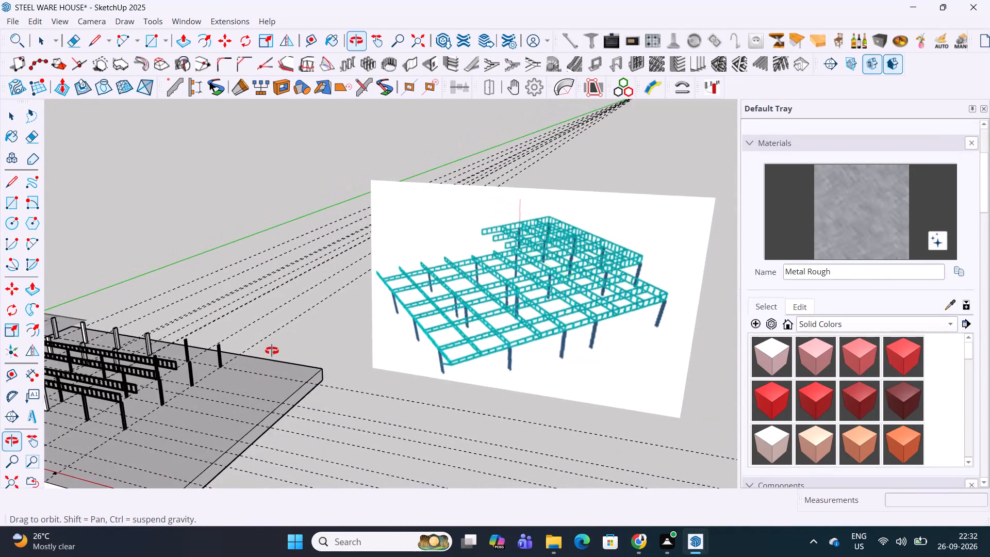
{"action": "middle_click_drag", "start_coordinate": [272, 351], "coordinate": [295, 406], "text": "shift"}
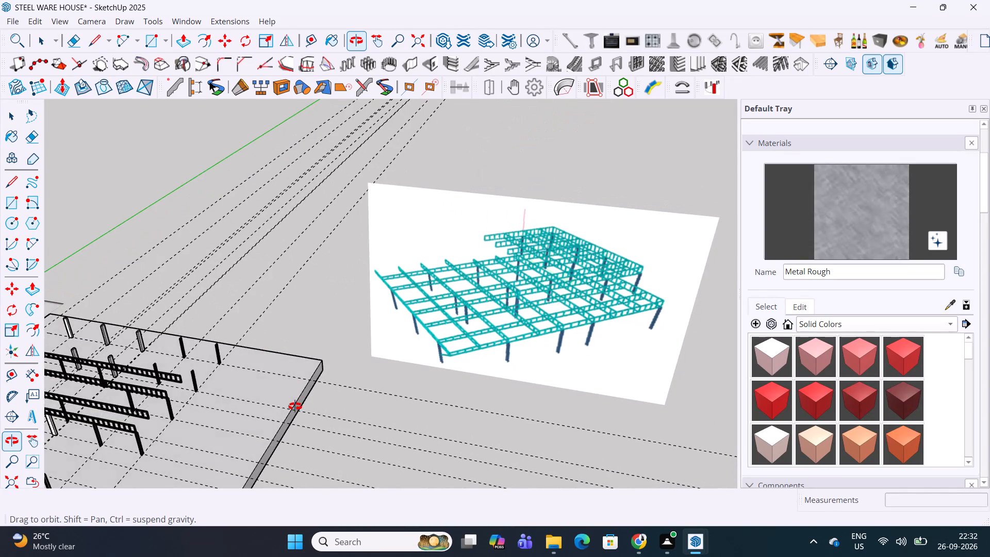
{"action": "middle_click_drag", "start_coordinate": [295, 406], "coordinate": [319, 379], "text": "shift"}
{"action": "middle_click_drag", "start_coordinate": [216, 355], "coordinate": [454, 352]}
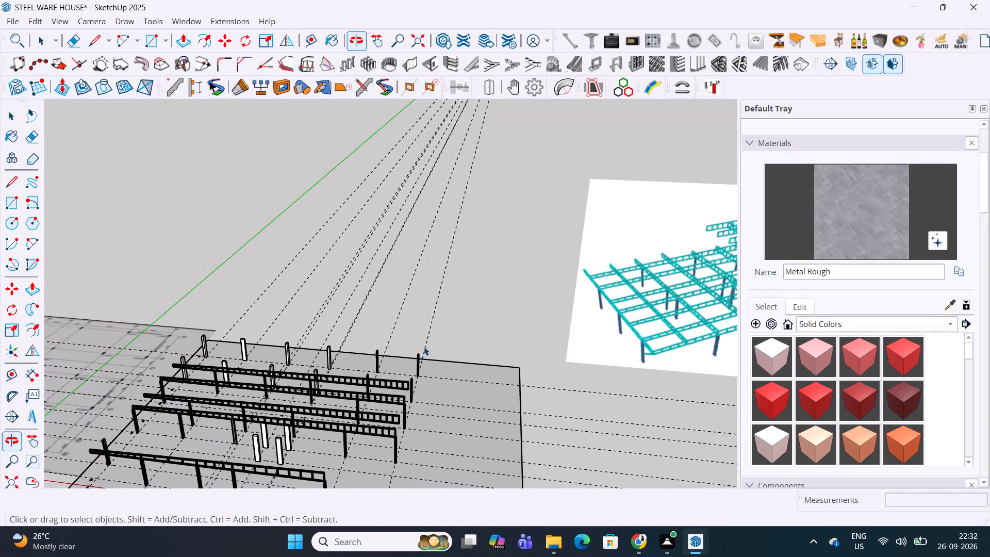
{"action": "scroll", "coordinate": [275, 357], "scroll_direction": "up", "scroll_amount": 11}
{"action": "left_click", "coordinate": [312, 374]}
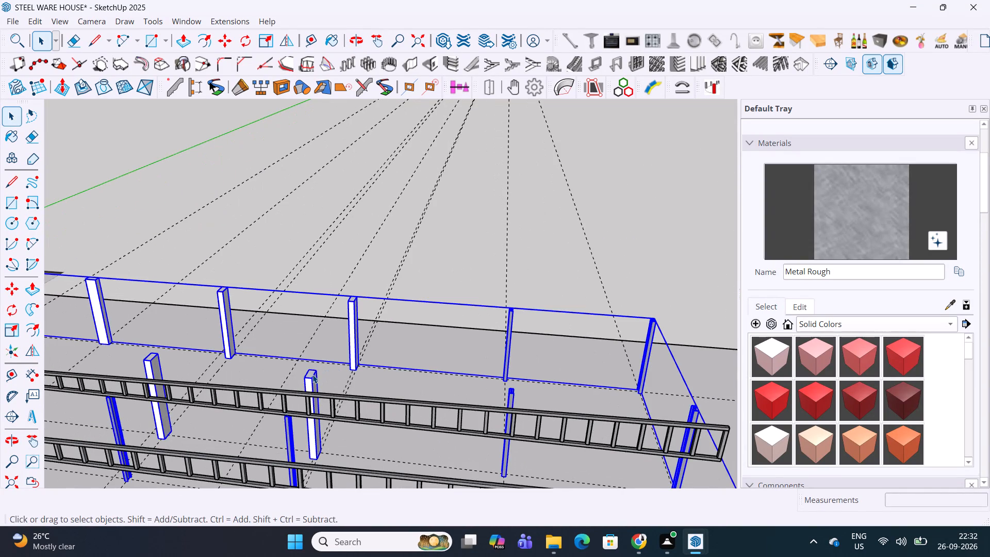
{"action": "double_click", "coordinate": [312, 374]}
{"action": "scroll", "coordinate": [312, 374], "scroll_direction": "up", "scroll_amount": 1}
{"action": "left_click", "coordinate": [312, 374]}
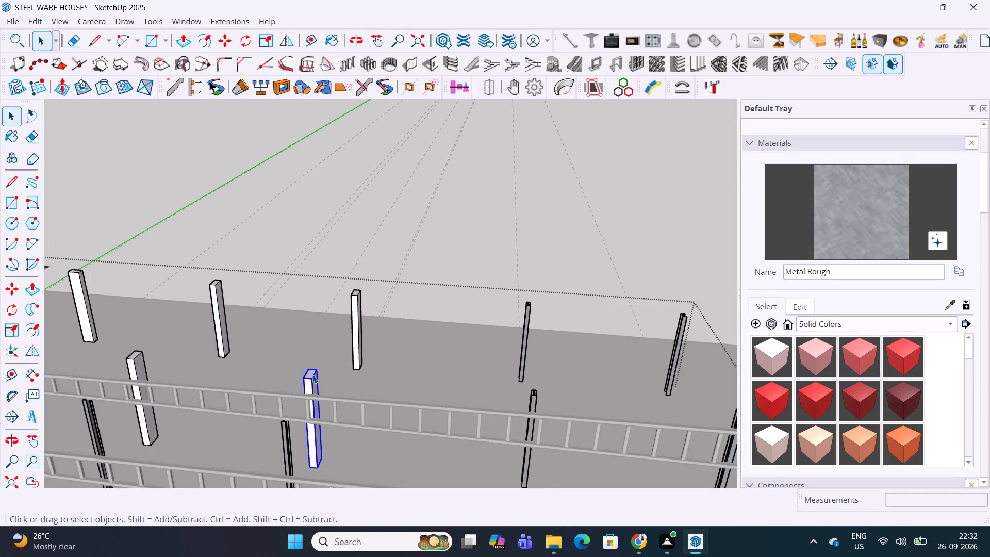
{"action": "double_click", "coordinate": [312, 374]}
{"action": "key", "text": "p"}
{"action": "left_click", "coordinate": [311, 374]}
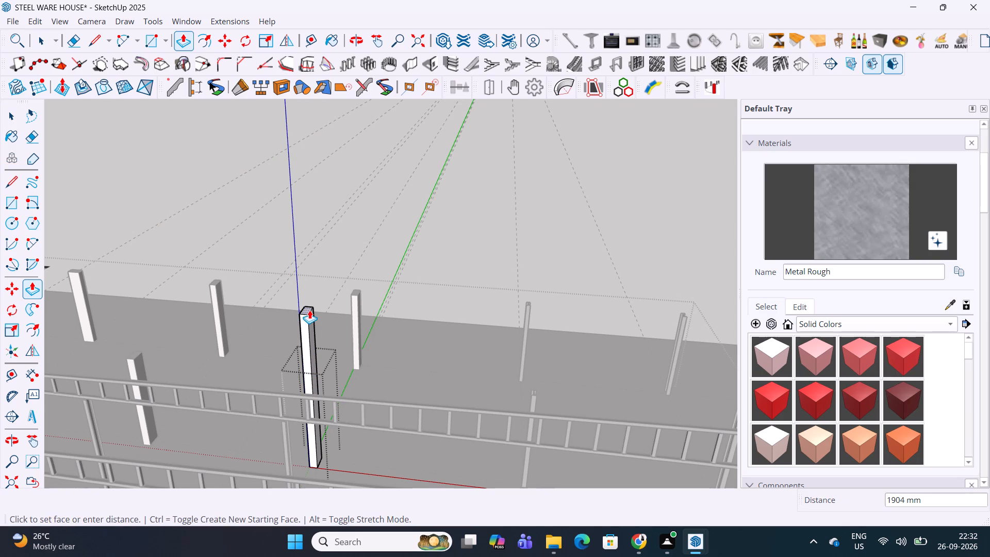
{"action": "type", "text": "30"}
{"action": "type", "text": "00"}
{"action": "key", "text": "Return"}
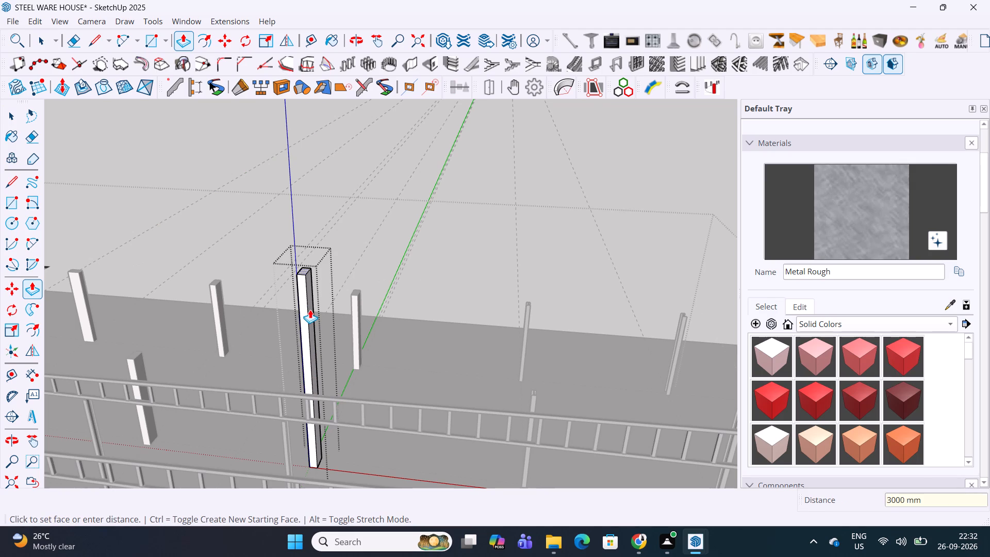
Raise three more solid white columns by the same 3000 mm: its outer-row neighbour and the adjacent pair across both rows.
{"action": "key", "text": "space"}
{"action": "double_click", "coordinate": [355, 302]}
{"action": "key", "text": "p"}
{"action": "double_click", "coordinate": [356, 292]}
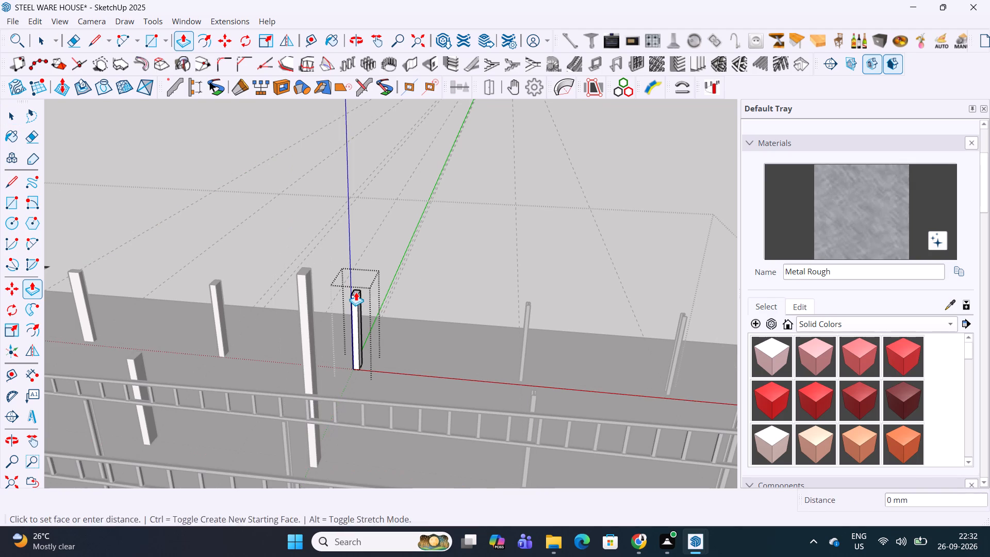
{"action": "middle_click_drag", "start_coordinate": [244, 293], "coordinate": [422, 298]}
{"action": "key", "text": "space"}
{"action": "double_click", "coordinate": [430, 300]}
{"action": "key", "text": "p"}
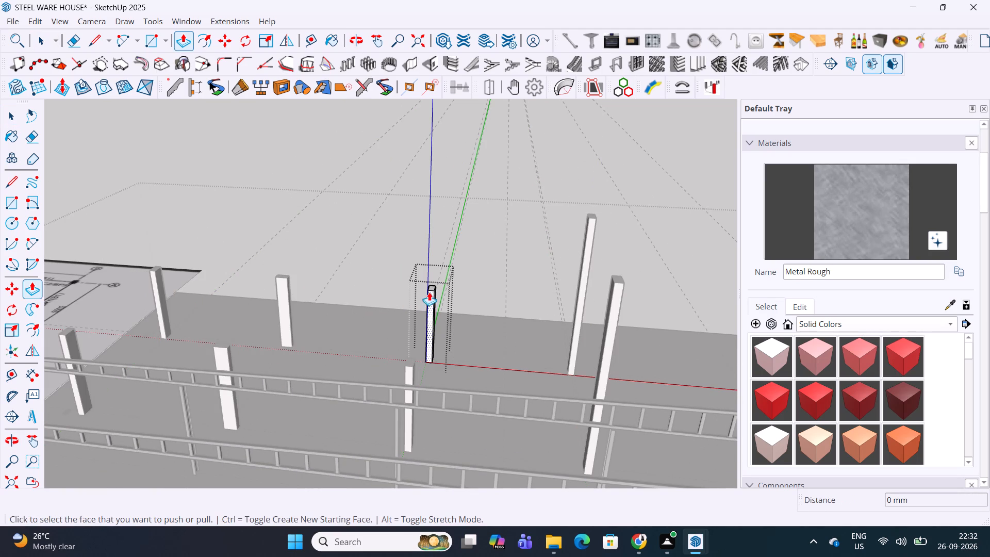
{"action": "double_click", "coordinate": [432, 289]}
{"action": "key", "text": "space"}
{"action": "double_click", "coordinate": [407, 377]}
{"action": "key", "text": "p"}
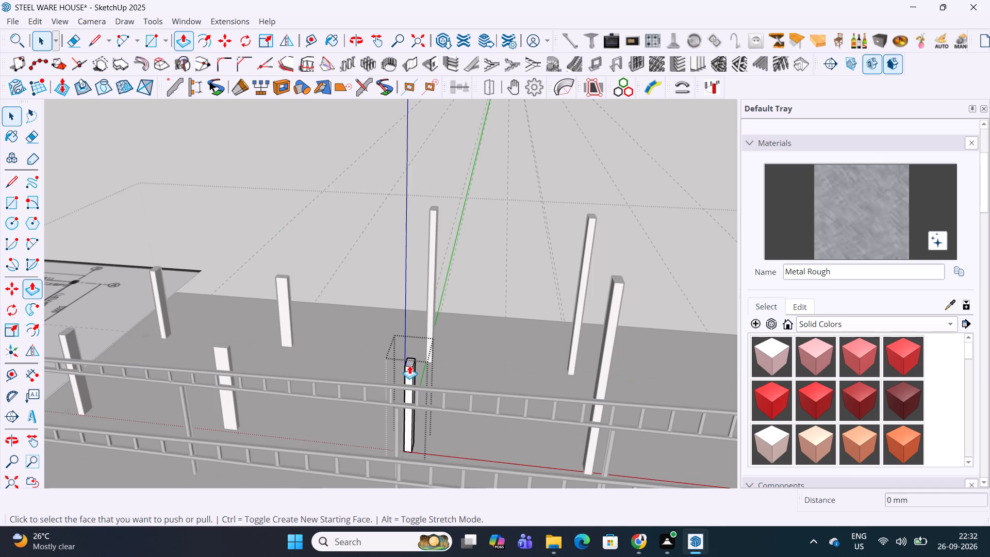
{"action": "double_click", "coordinate": [410, 364]}
Raise the following pair of solid white columns, one in each row, by the same 3000 mm.
{"action": "key", "text": "space"}
{"action": "double_click", "coordinate": [284, 285]}
{"action": "key", "text": "p"}
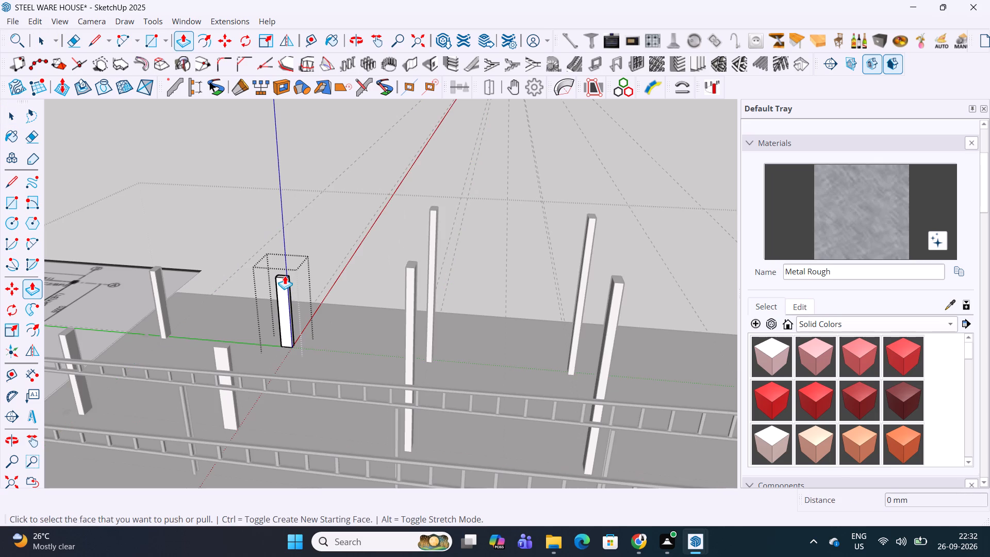
{"action": "double_click", "coordinate": [284, 275]}
{"action": "key", "text": "space"}
{"action": "double_click", "coordinate": [224, 354]}
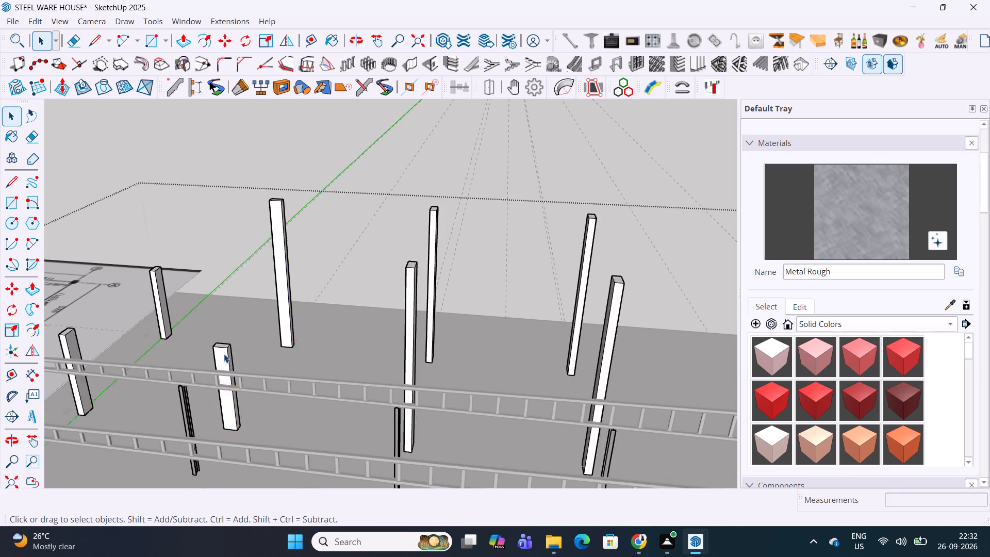
{"action": "key", "text": "p"}
{"action": "double_click", "coordinate": [221, 345]}
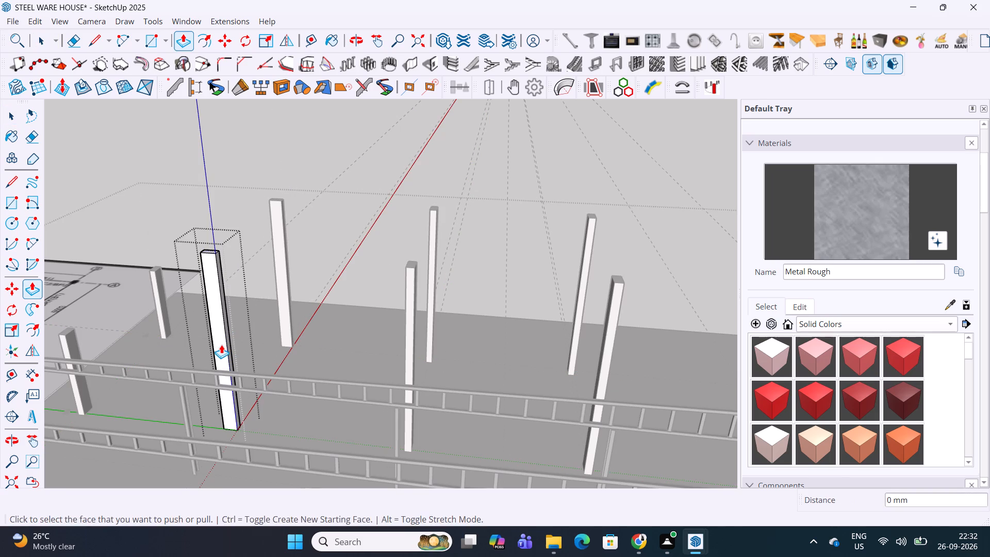
{"action": "key", "text": "space"}
{"action": "key", "text": "Escape"}
{"action": "key", "text": "Escape"}
Examine the heightened solid columns among the trusses and compare the arrangement with the roof framing reference image.
{"action": "scroll", "coordinate": [247, 345], "scroll_direction": "down", "scroll_amount": 6}
{"action": "middle_click_drag", "start_coordinate": [386, 343], "coordinate": [288, 330]}
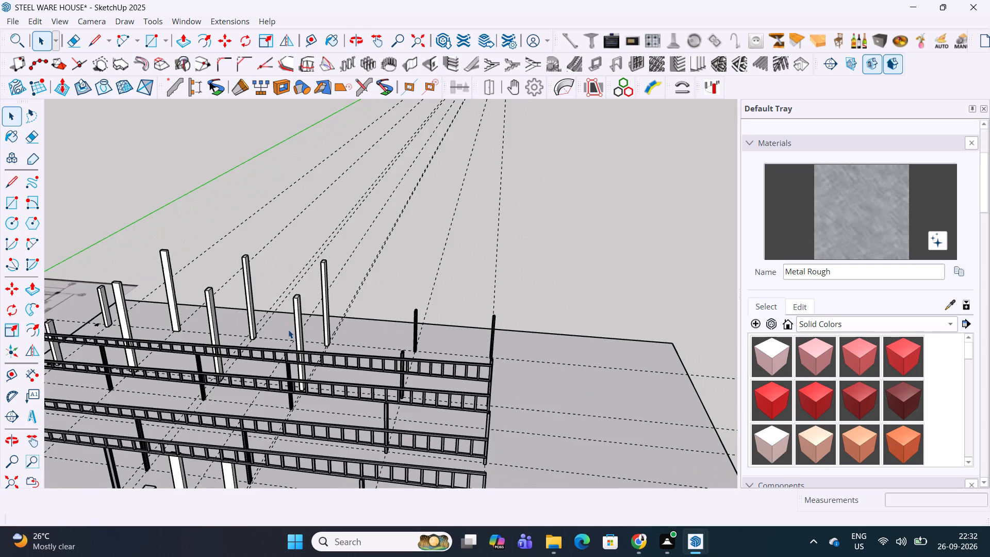
{"action": "middle_click_drag", "start_coordinate": [376, 353], "coordinate": [197, 306]}
{"action": "scroll", "coordinate": [374, 366], "scroll_direction": "up", "scroll_amount": 3}
{"action": "middle_click_drag", "start_coordinate": [374, 358], "coordinate": [295, 353]}
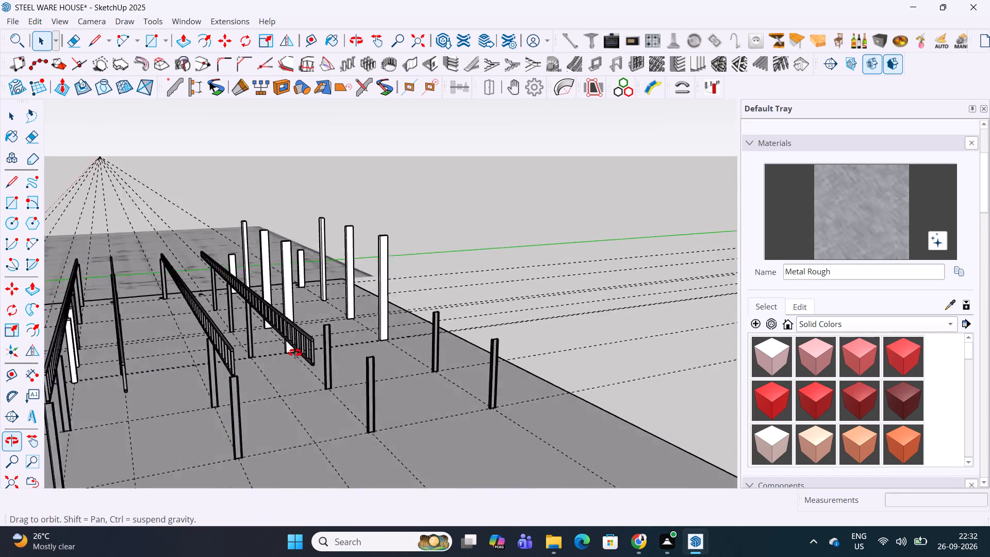
{"action": "middle_click_drag", "start_coordinate": [295, 353], "coordinate": [401, 394]}
{"action": "scroll", "coordinate": [406, 394], "scroll_direction": "down", "scroll_amount": 13}
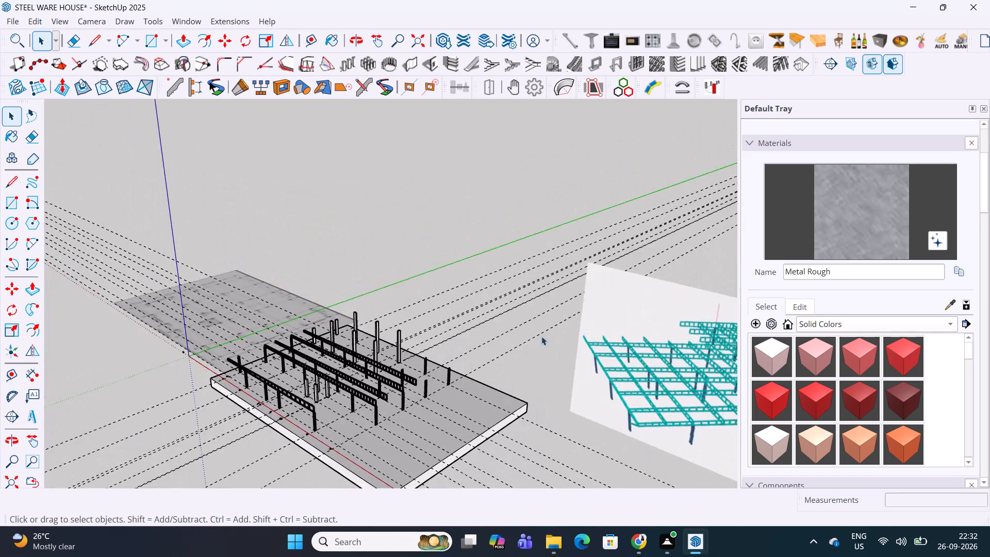
{"action": "middle_click_drag", "start_coordinate": [541, 336], "coordinate": [433, 332], "text": "shift"}
{"action": "middle_click_drag", "start_coordinate": [463, 353], "coordinate": [540, 374]}
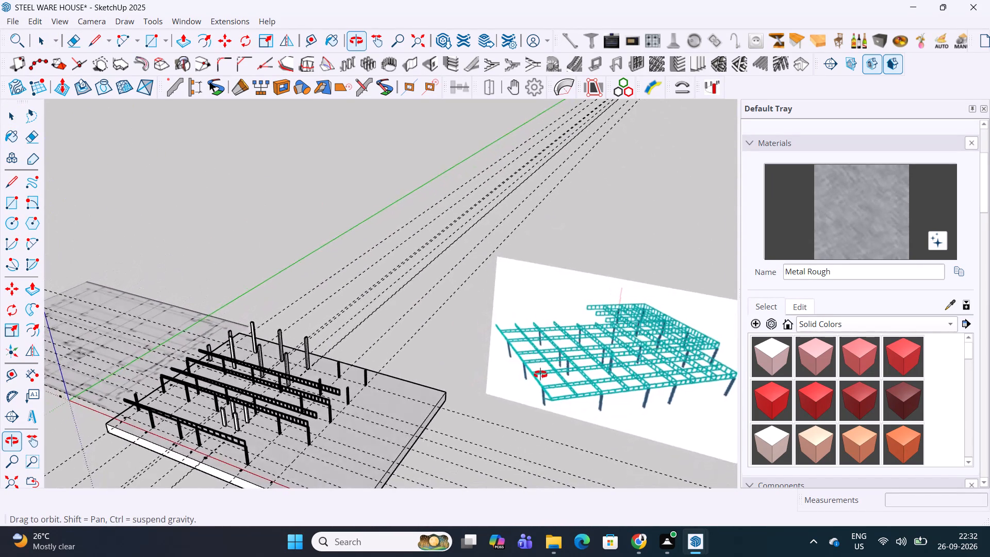
{"action": "middle_click_drag", "start_coordinate": [540, 374], "coordinate": [352, 394]}
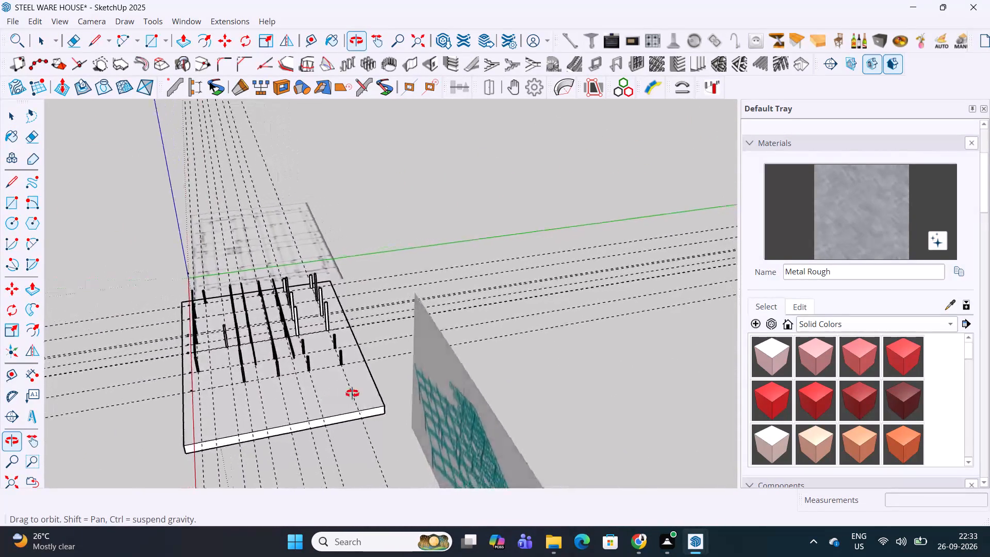
{"action": "middle_click_drag", "start_coordinate": [352, 394], "coordinate": [560, 348]}
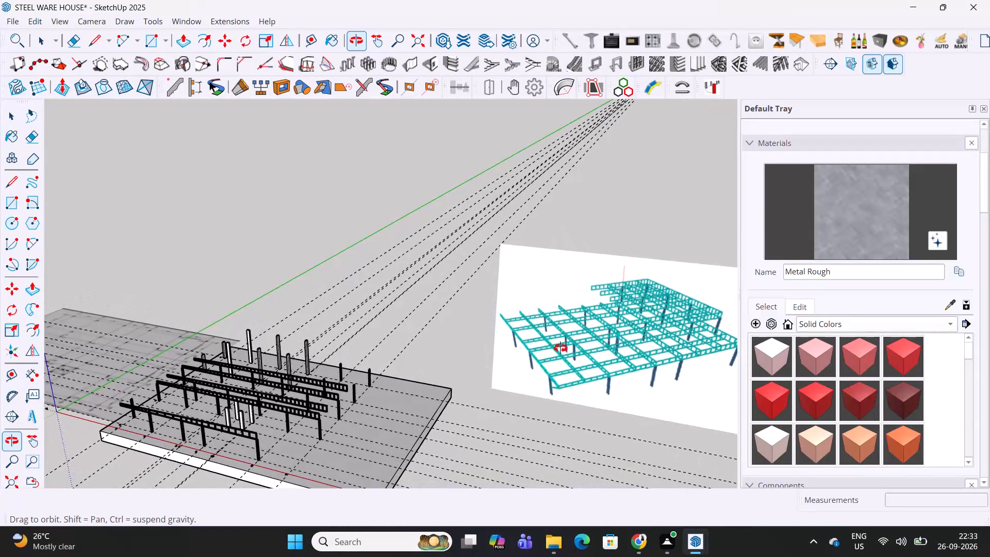
{"action": "middle_click_drag", "start_coordinate": [560, 348], "coordinate": [544, 346]}
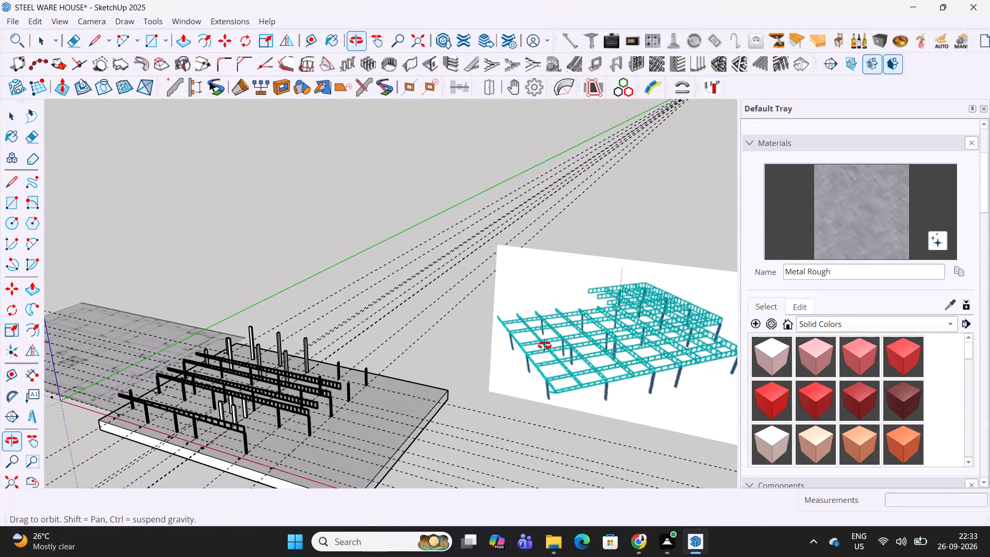
{"action": "middle_click_drag", "start_coordinate": [544, 346], "coordinate": [549, 346]}
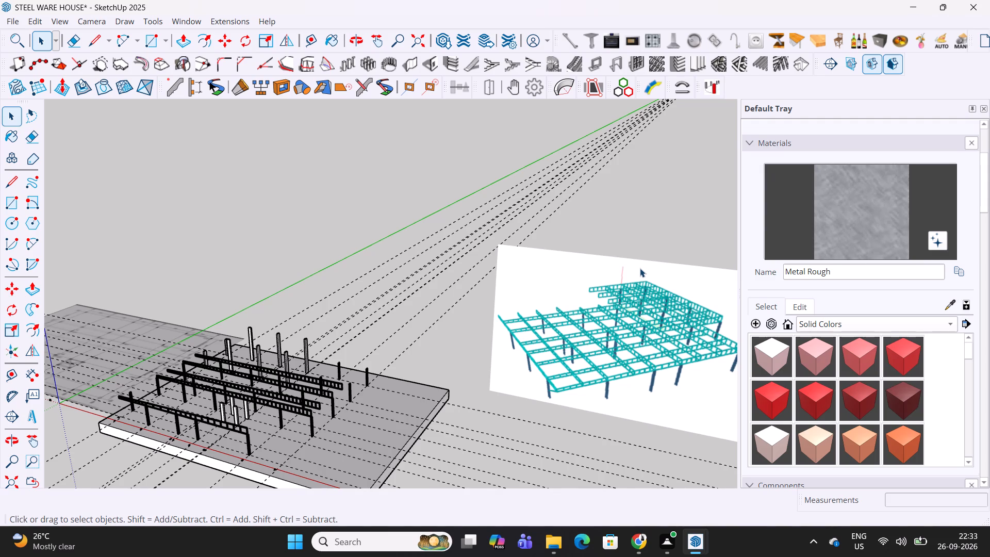
{"action": "scroll", "coordinate": [525, 300], "scroll_direction": "down", "scroll_amount": 4}
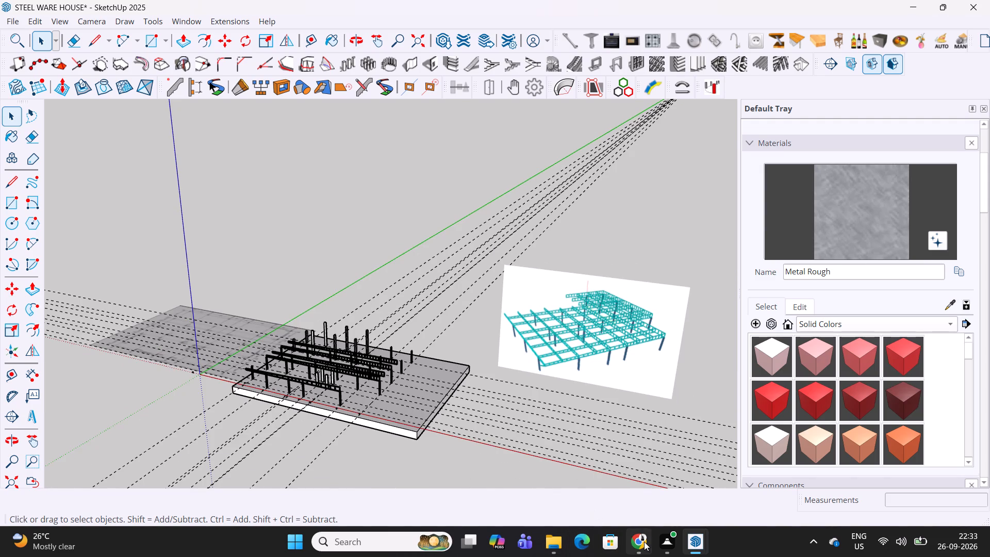
Switch to the truss framing PDF in Chrome and review the sections along grids D, H, 8 and 1 on page 4.
{"action": "left_click", "coordinate": [644, 542]}
{"action": "left_click", "coordinate": [112, 353]}
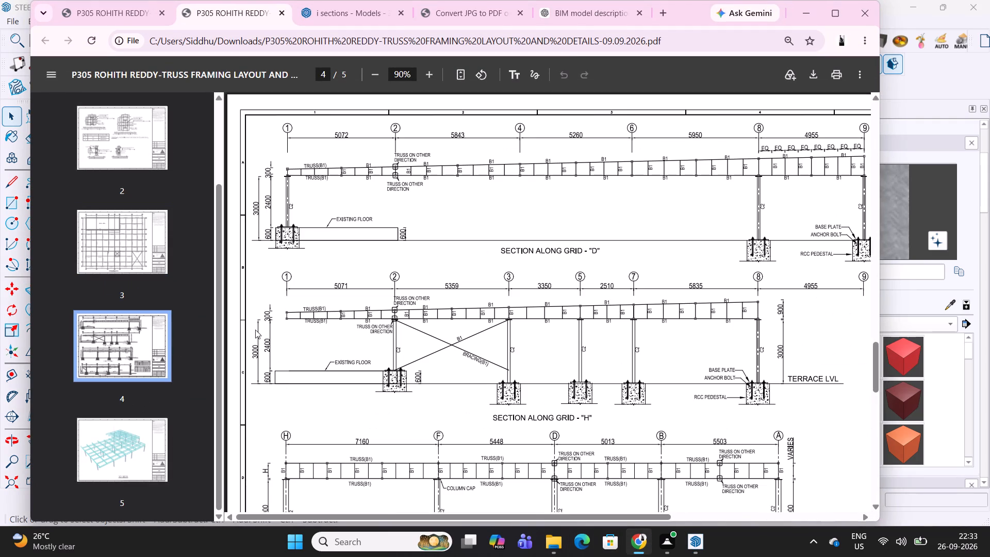
{"action": "scroll", "coordinate": [428, 319], "scroll_direction": "down", "scroll_amount": 1}
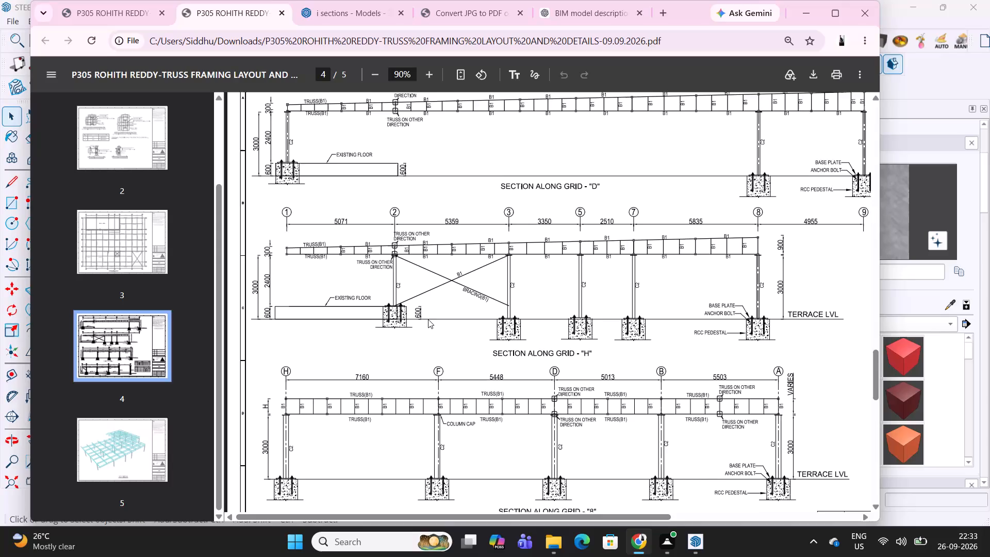
{"action": "scroll", "coordinate": [428, 319], "scroll_direction": "down", "scroll_amount": 4}
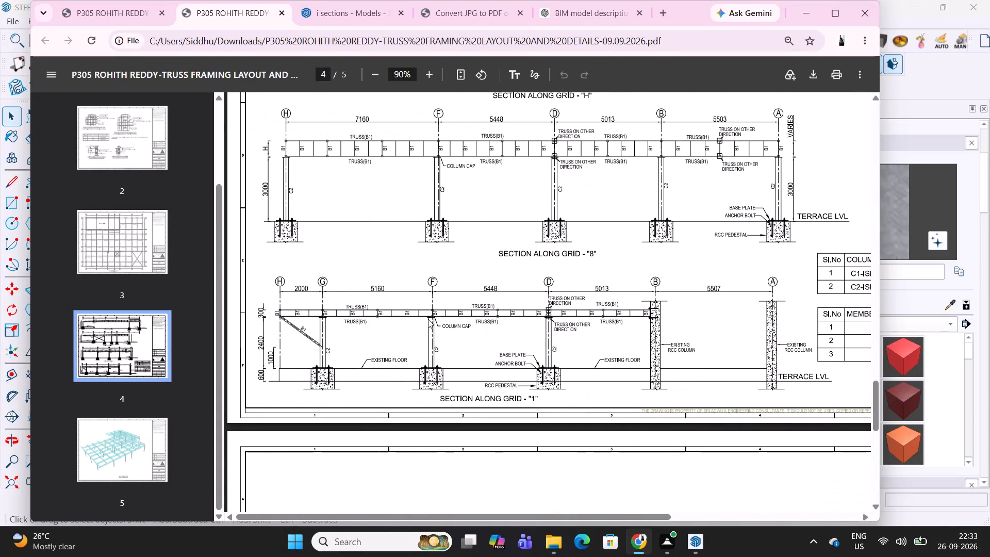
{"action": "scroll", "coordinate": [428, 319], "scroll_direction": "up", "scroll_amount": 2}
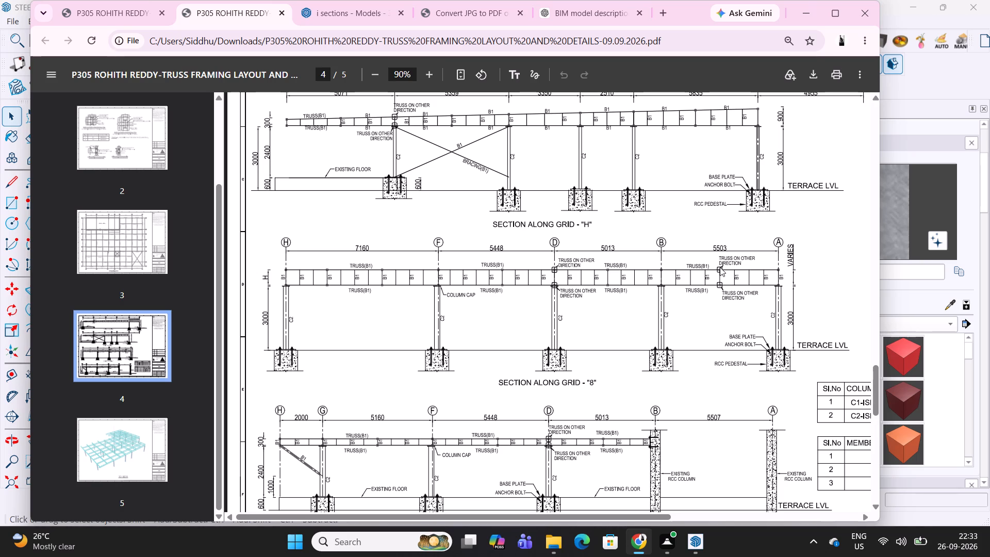
Check the column positions on the page 1 anchor bolt layout against the grid 8 and grid 1 sections on page 4.
{"action": "scroll", "coordinate": [120, 151], "scroll_direction": "up", "scroll_amount": 4}
{"action": "left_click", "coordinate": [121, 150]}
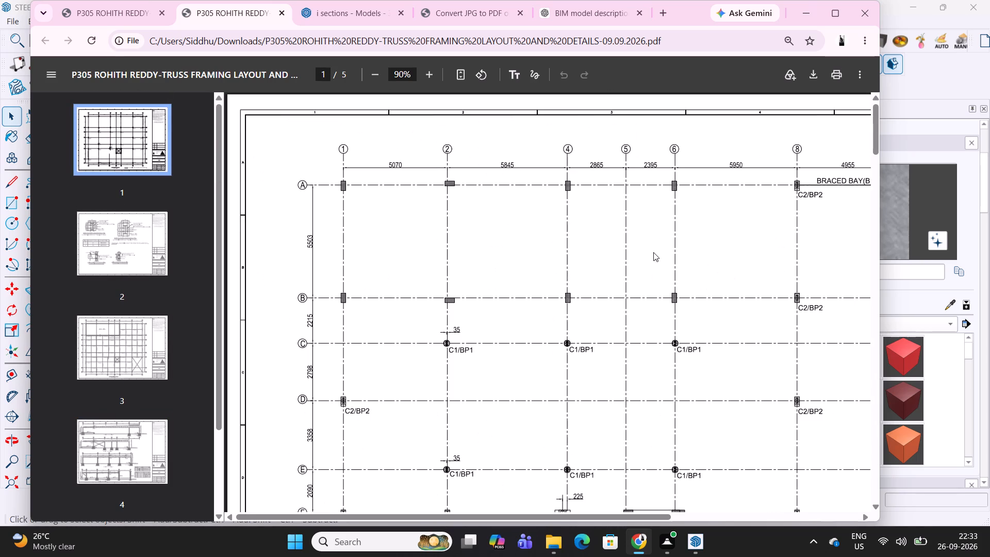
{"action": "scroll", "coordinate": [653, 252], "scroll_direction": "down", "scroll_amount": 4}
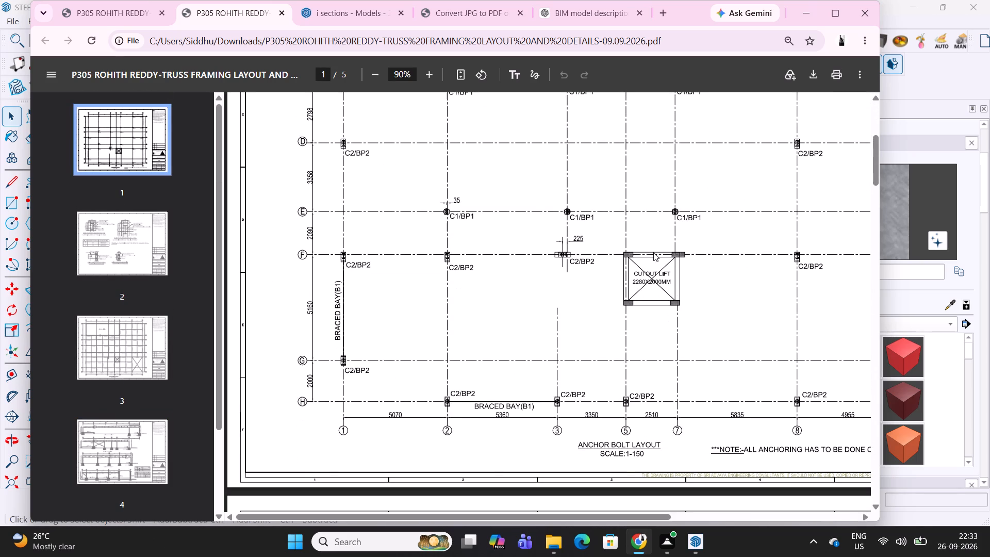
{"action": "scroll", "coordinate": [653, 252], "scroll_direction": "down", "scroll_amount": 1}
{"action": "scroll", "coordinate": [653, 252], "scroll_direction": "up", "scroll_amount": 3}
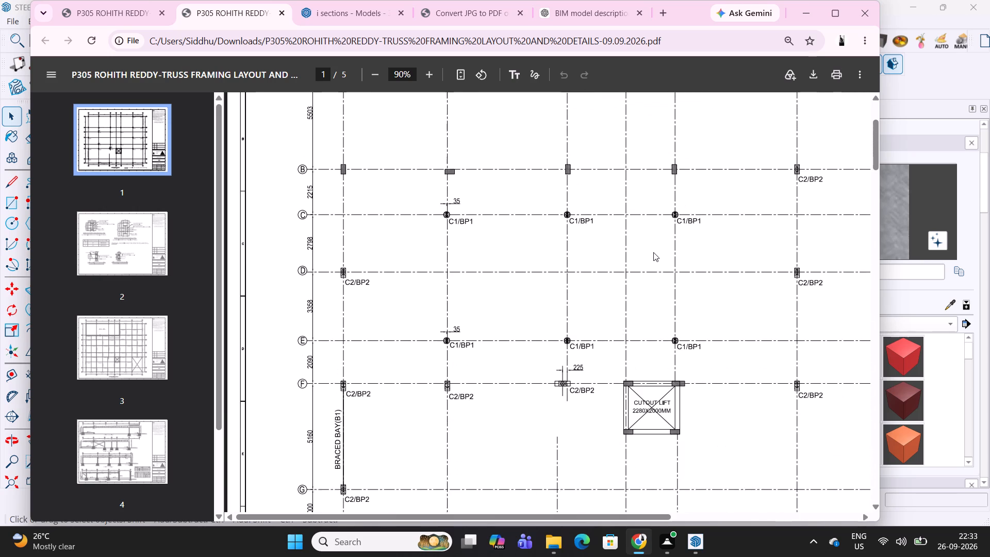
{"action": "scroll", "coordinate": [653, 252], "scroll_direction": "up", "scroll_amount": 2}
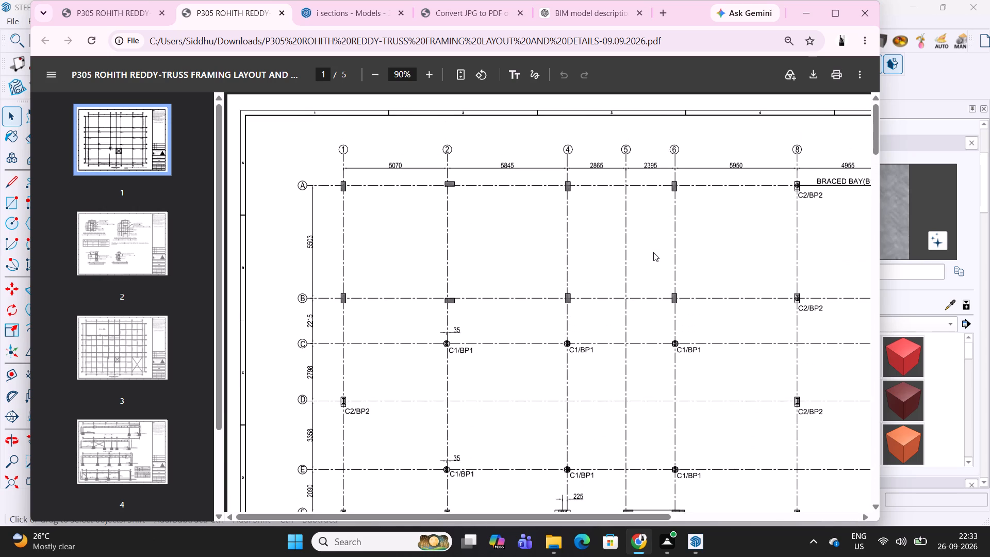
{"action": "scroll", "coordinate": [653, 252], "scroll_direction": "down", "scroll_amount": 1}
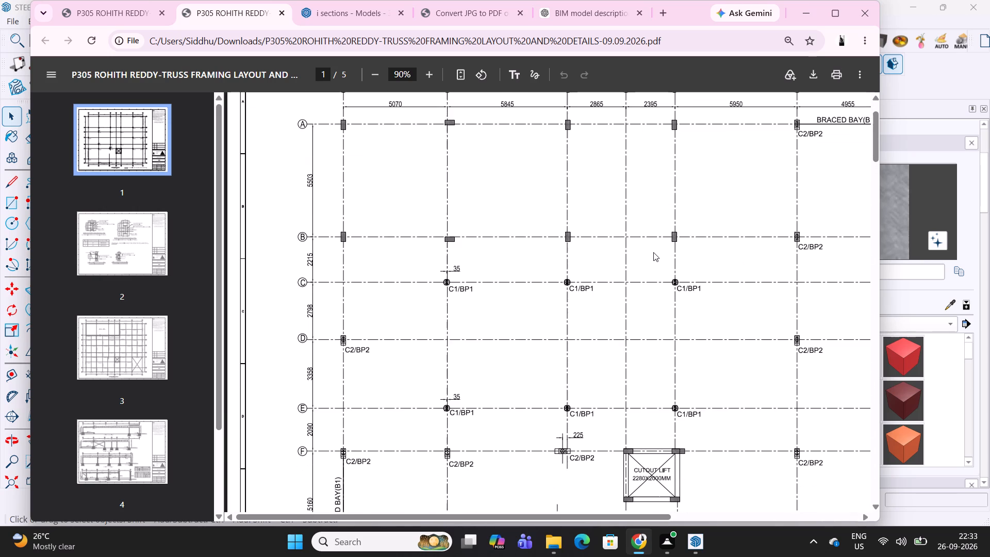
{"action": "left_click", "coordinate": [134, 439]}
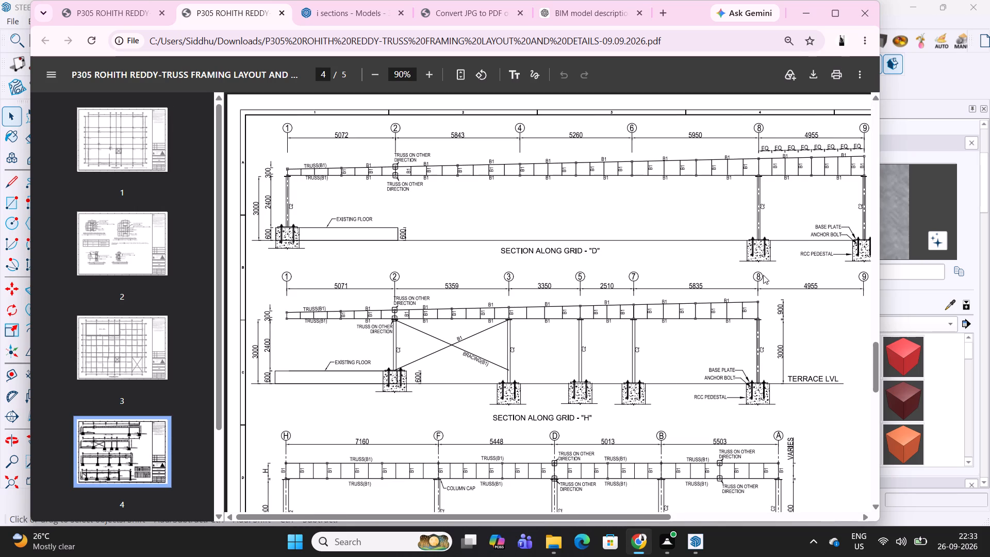
{"action": "scroll", "coordinate": [763, 275], "scroll_direction": "down", "scroll_amount": 2}
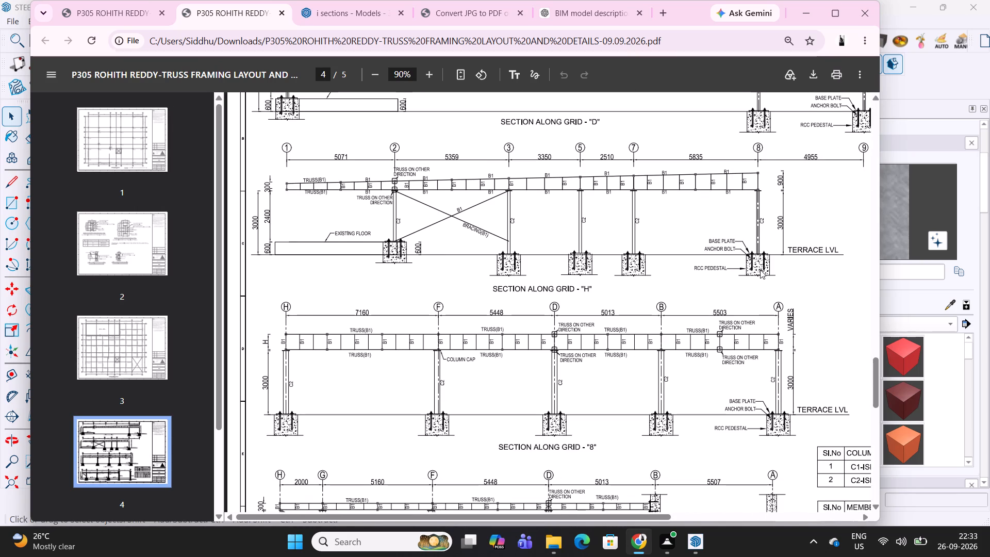
{"action": "scroll", "coordinate": [571, 242], "scroll_direction": "down", "scroll_amount": 2}
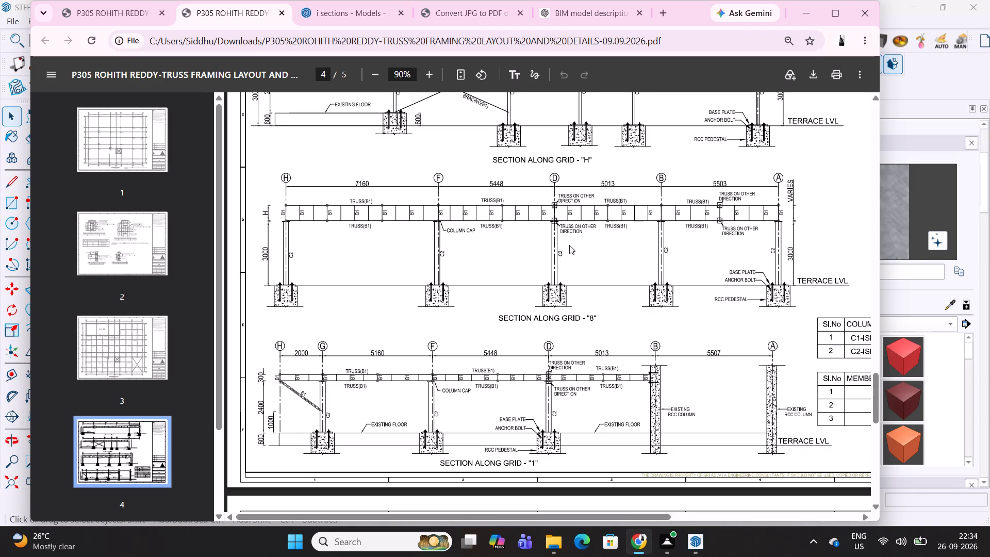
Recheck the grid D and H sections, then switch to SketchUp and compare the modelled trusses and columns with the reference image.
{"action": "scroll", "coordinate": [522, 197], "scroll_direction": "up", "scroll_amount": 4}
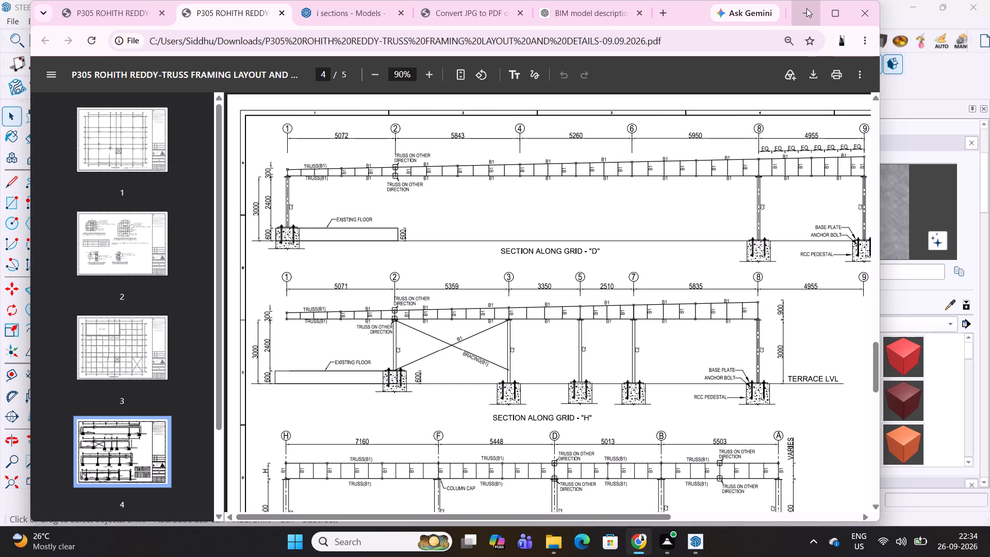
{"action": "left_click", "coordinate": [806, 8]}
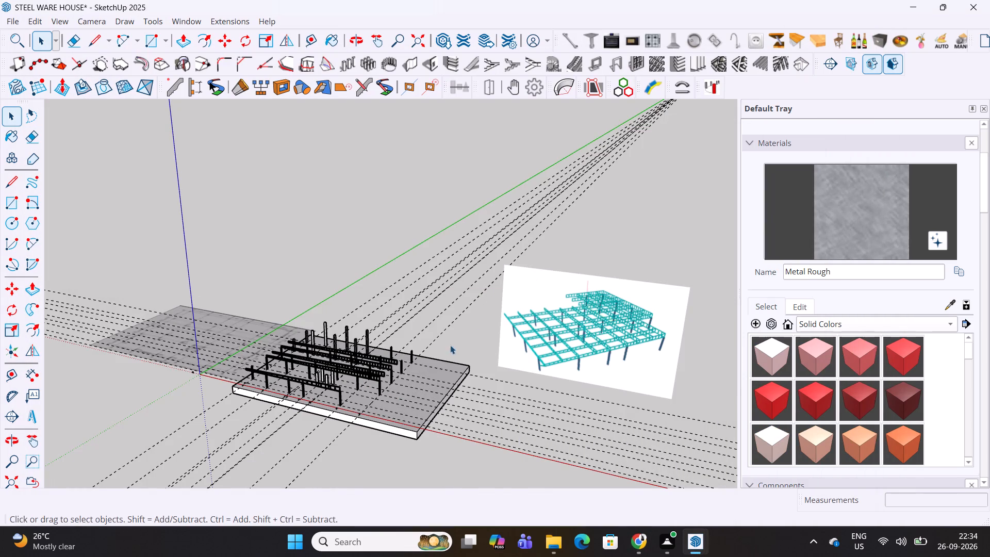
{"action": "scroll", "coordinate": [328, 390], "scroll_direction": "up", "scroll_amount": 16}
{"action": "middle_click_drag", "start_coordinate": [285, 354], "coordinate": [371, 321]}
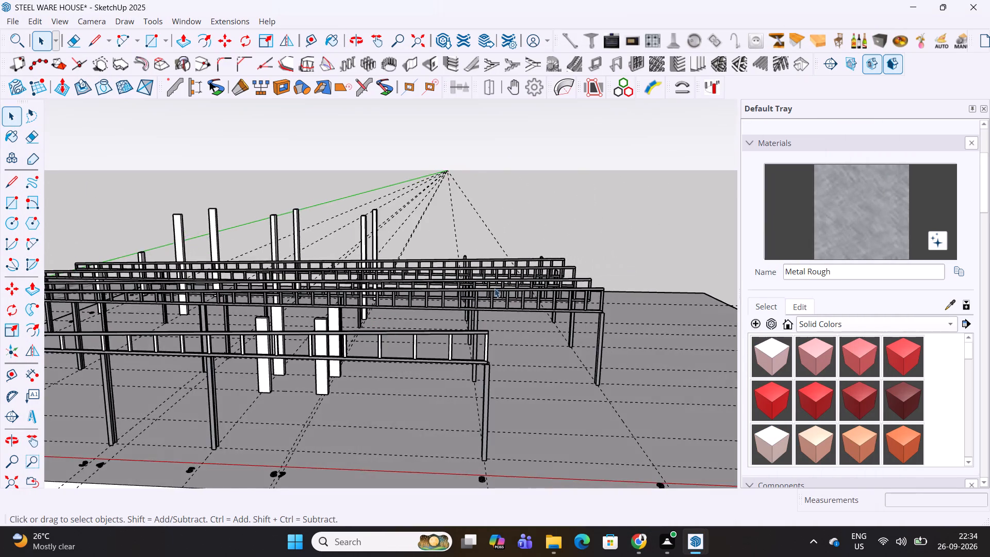
{"action": "scroll", "coordinate": [516, 283], "scroll_direction": "down", "scroll_amount": 6}
{"action": "scroll", "coordinate": [313, 345], "scroll_direction": "up", "scroll_amount": 5}
{"action": "scroll", "coordinate": [300, 299], "scroll_direction": "up", "scroll_amount": 2}
{"action": "middle_click_drag", "start_coordinate": [298, 277], "coordinate": [358, 256]}
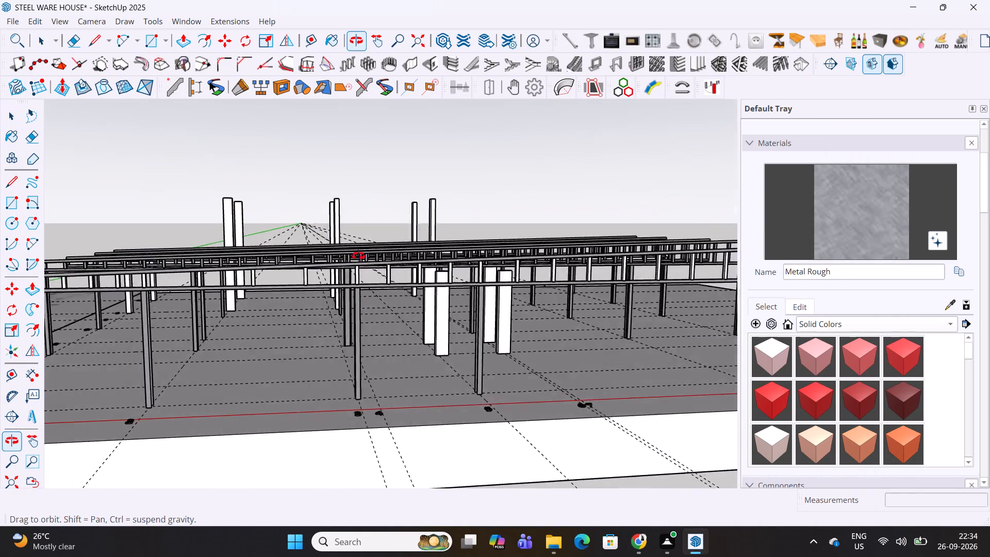
{"action": "middle_click_drag", "start_coordinate": [358, 256], "coordinate": [271, 275]}
{"action": "scroll", "coordinate": [270, 277], "scroll_direction": "down", "scroll_amount": 7}
{"action": "middle_click_drag", "start_coordinate": [525, 283], "coordinate": [484, 303]}
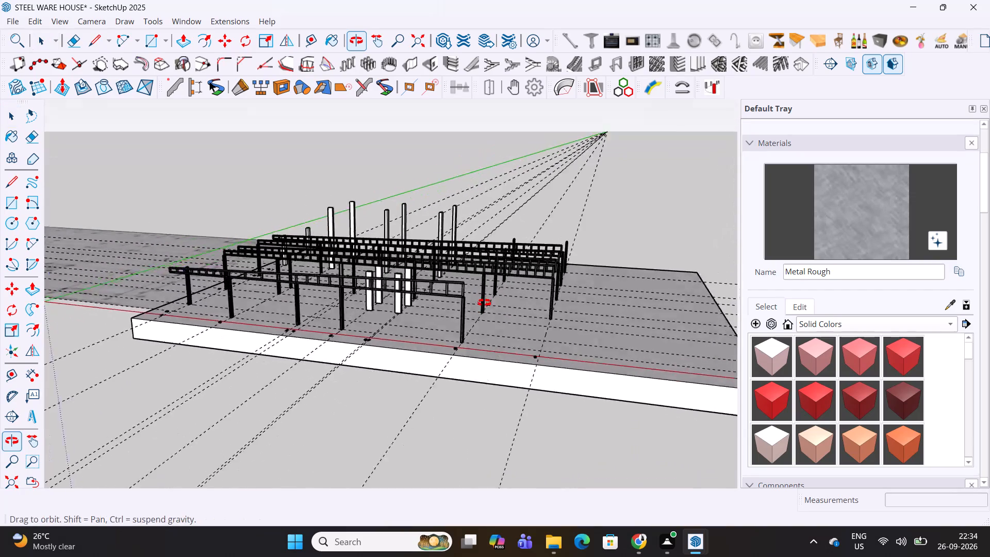
{"action": "middle_click_drag", "start_coordinate": [484, 303], "coordinate": [208, 368]}
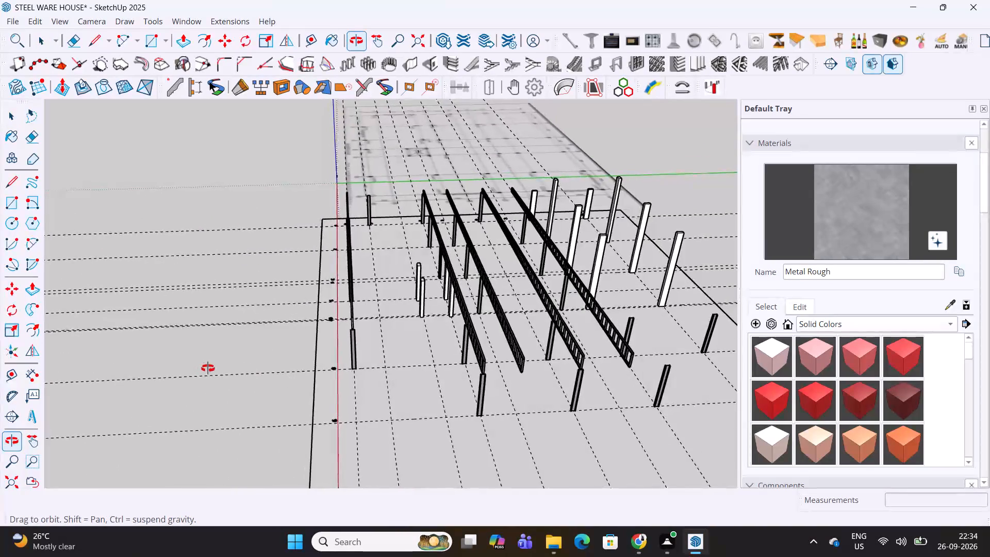
{"action": "middle_click_drag", "start_coordinate": [208, 368], "coordinate": [479, 357]}
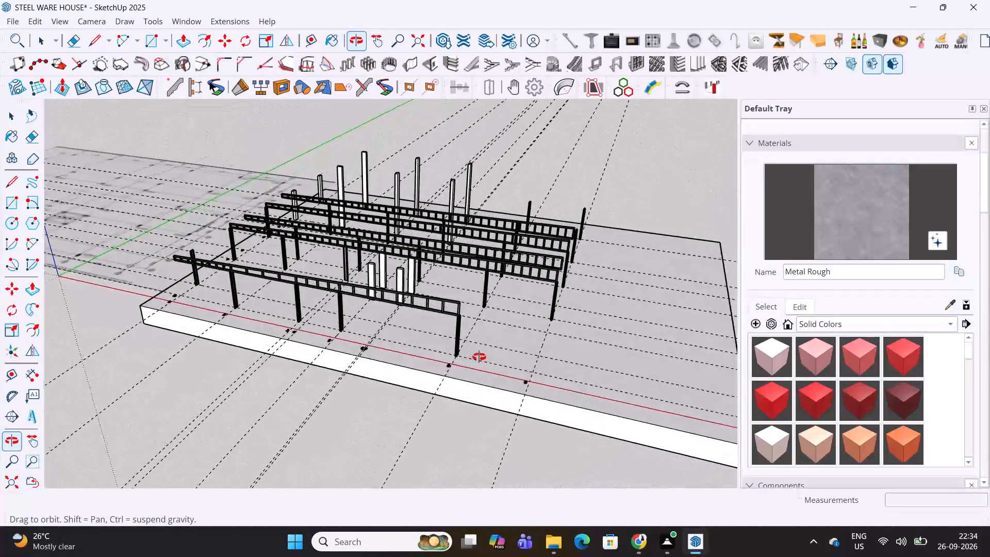
{"action": "middle_click_drag", "start_coordinate": [479, 357], "coordinate": [704, 292]}
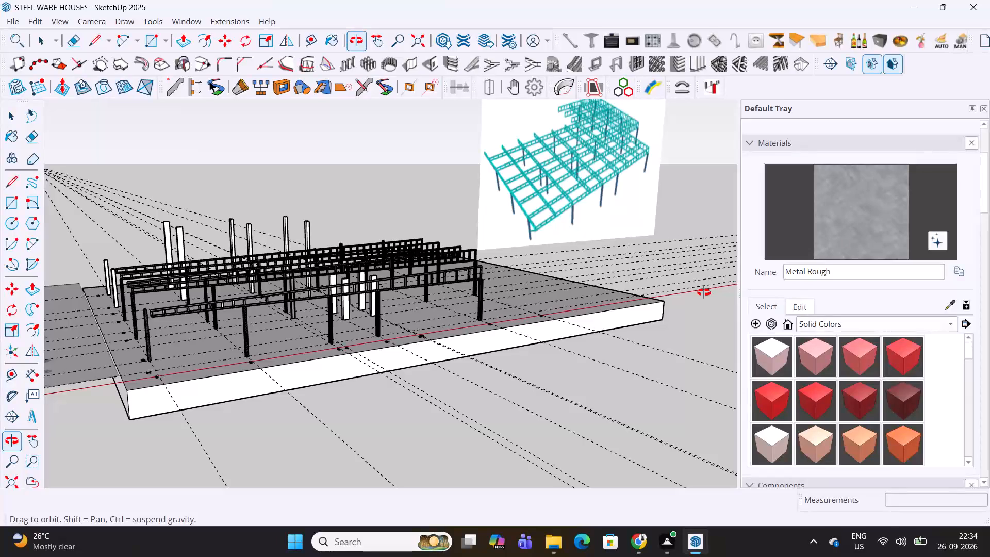
{"action": "middle_click_drag", "start_coordinate": [704, 292], "coordinate": [704, 289]}
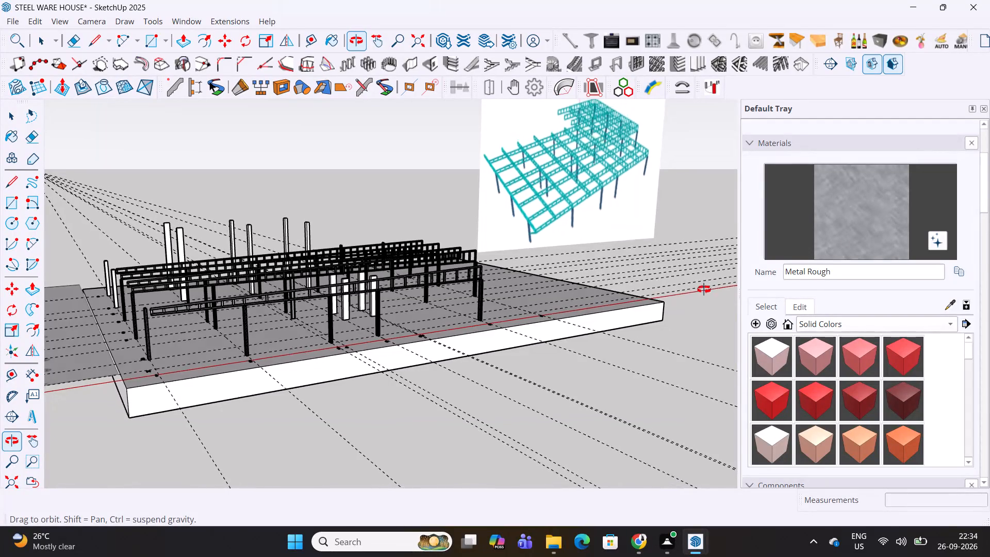
{"action": "middle_click_drag", "start_coordinate": [704, 289], "coordinate": [704, 283]}
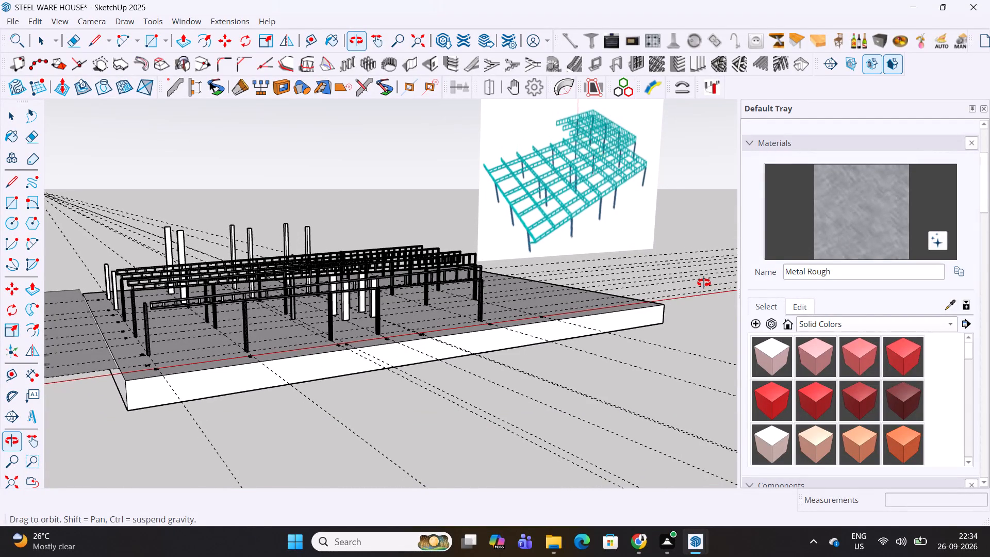
{"action": "middle_click_drag", "start_coordinate": [704, 283], "coordinate": [705, 283]}
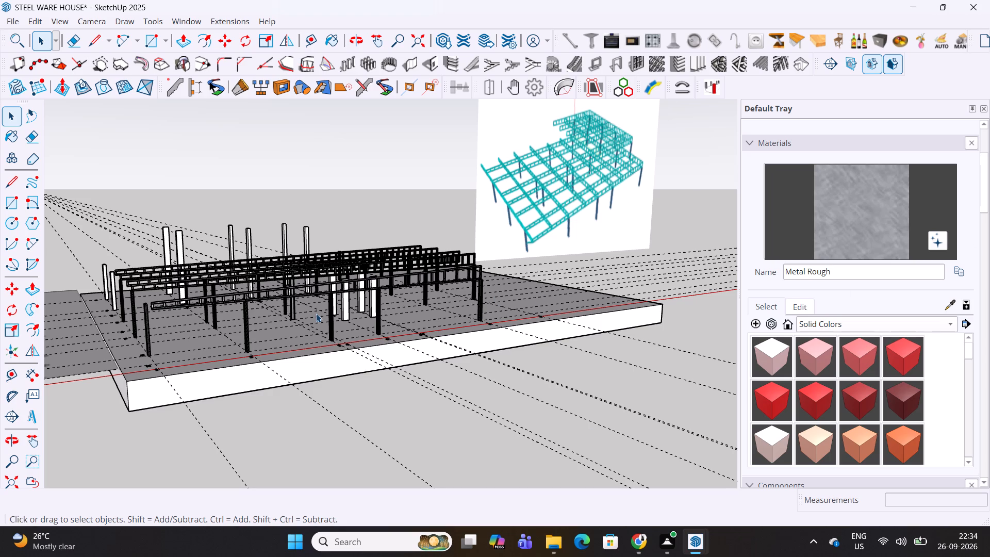
Switch to the truss framing PDF in Chrome and review the page 3 layout between grids D and H, including the lift cutout.
{"action": "left_click", "coordinate": [638, 550]}
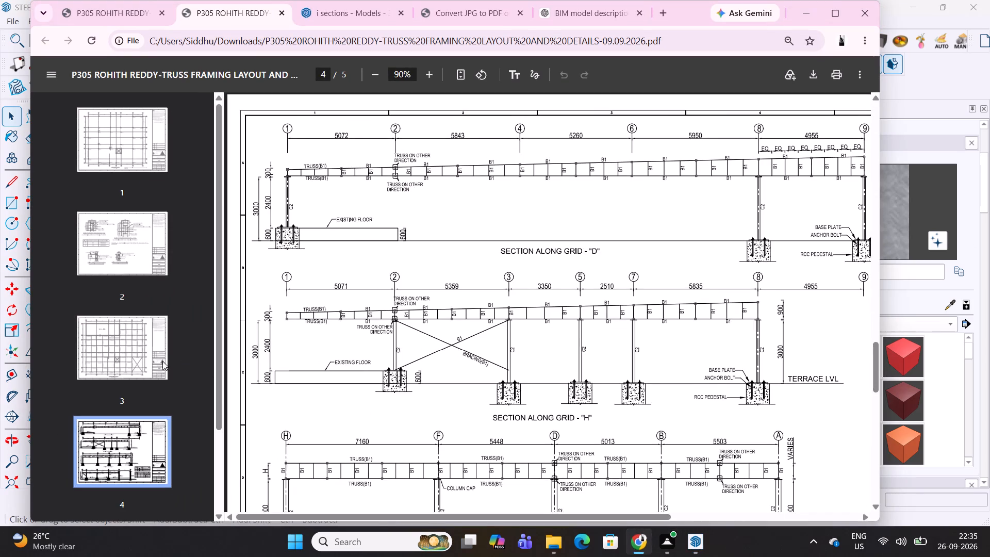
{"action": "left_click", "coordinate": [125, 354]}
{"action": "scroll", "coordinate": [499, 324], "scroll_direction": "down", "scroll_amount": 3}
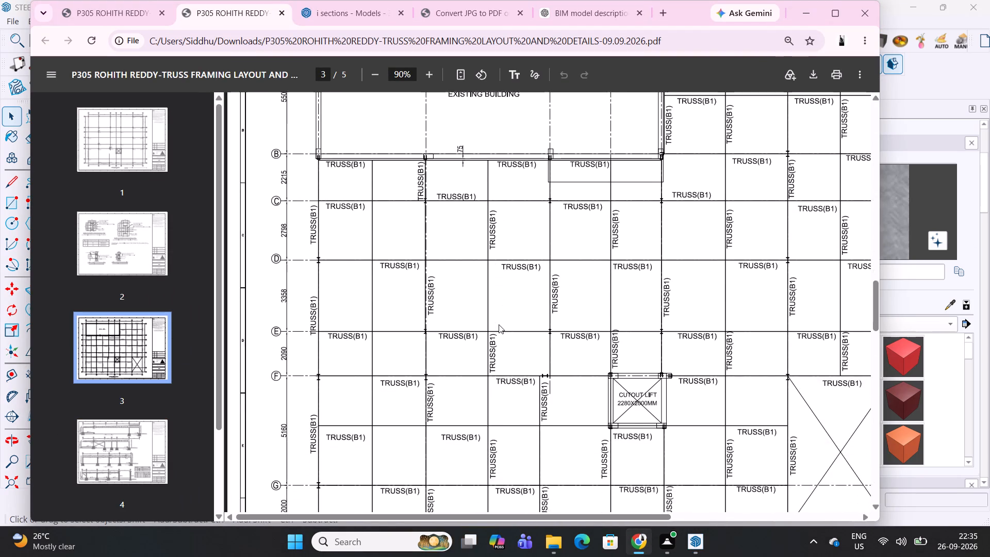
{"action": "scroll", "coordinate": [499, 324], "scroll_direction": "down", "scroll_amount": 1}
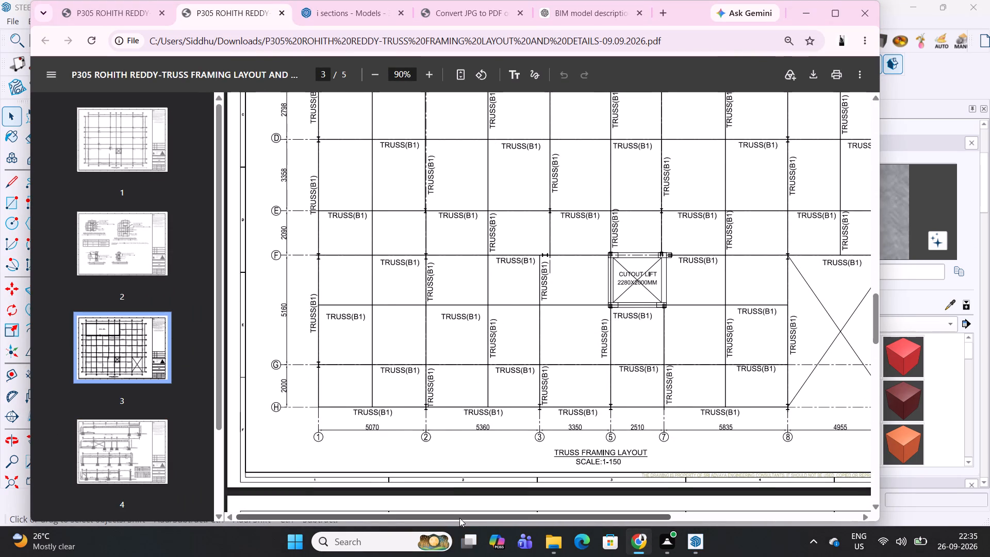
{"action": "left_click_drag", "start_coordinate": [459, 518], "coordinate": [549, 518]}
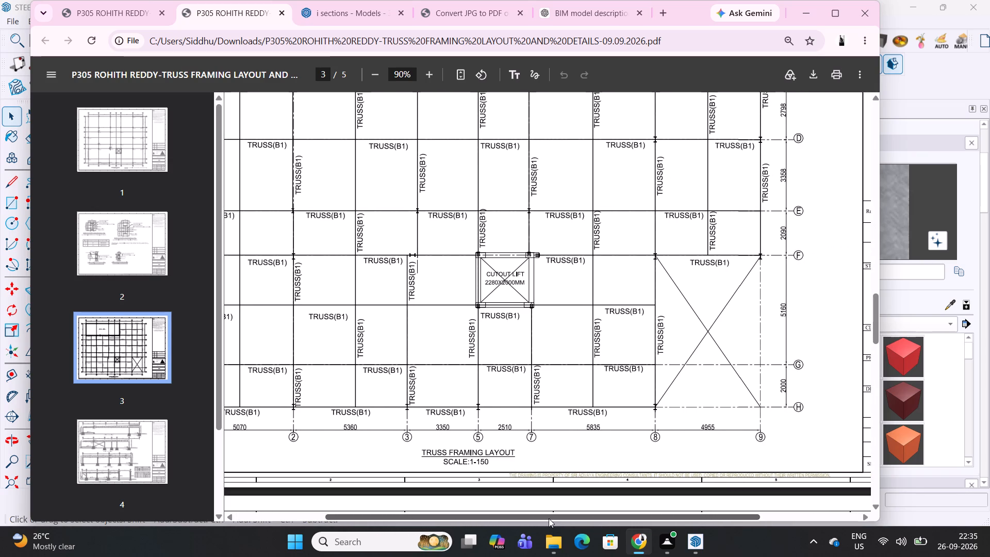
{"action": "left_click_drag", "start_coordinate": [549, 518], "coordinate": [518, 507]}
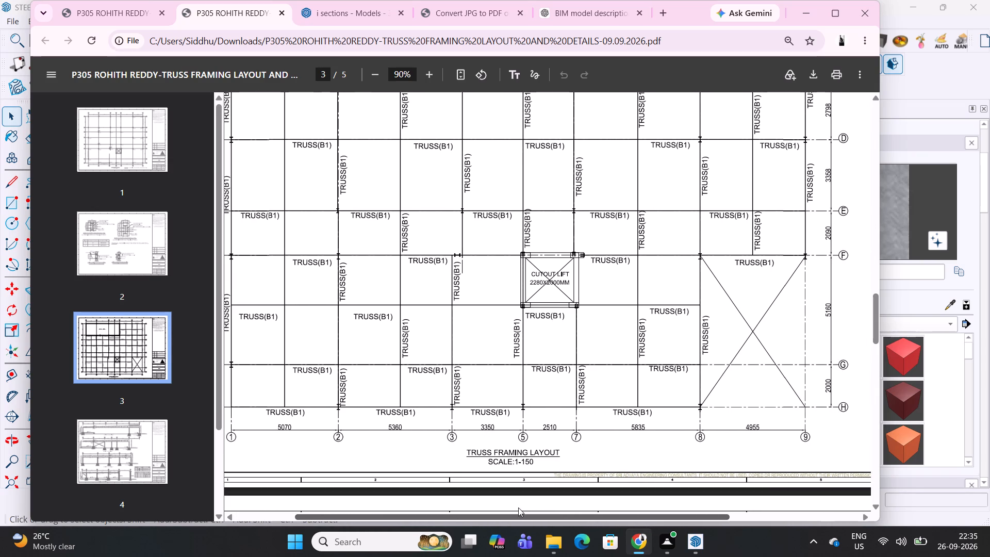
{"action": "left_click_drag", "start_coordinate": [518, 507], "coordinate": [517, 507]}
{"action": "left_click", "coordinate": [517, 507]}
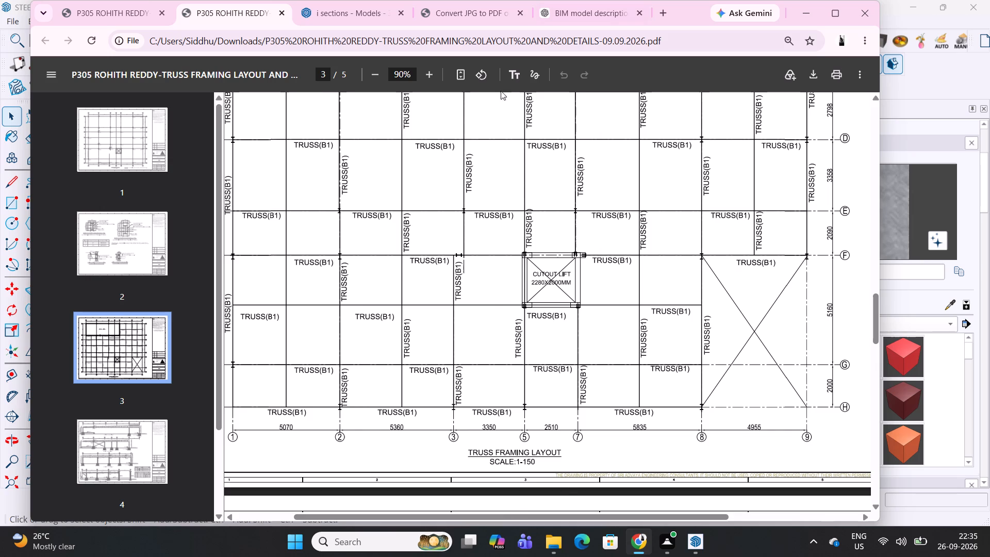
Return to SketchUp and examine the truss rows and their supporting columns from several angles, selecting the front truss above the red axis.
{"action": "left_click", "coordinate": [810, 17]}
{"action": "scroll", "coordinate": [432, 314], "scroll_direction": "down", "scroll_amount": 2}
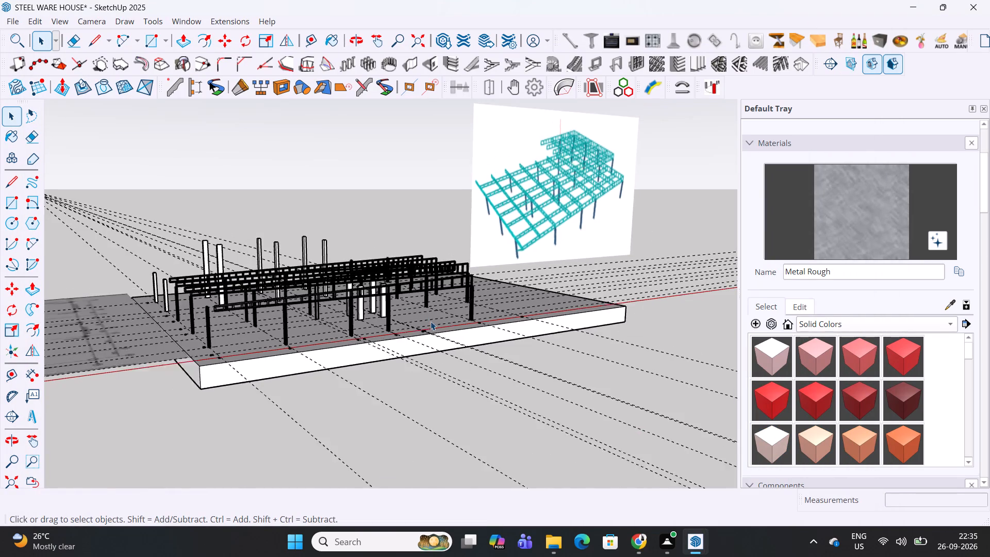
{"action": "scroll", "coordinate": [431, 321], "scroll_direction": "down", "scroll_amount": 1}
{"action": "middle_click_drag", "start_coordinate": [492, 252], "coordinate": [223, 412]}
{"action": "scroll", "coordinate": [525, 333], "scroll_direction": "up", "scroll_amount": 3}
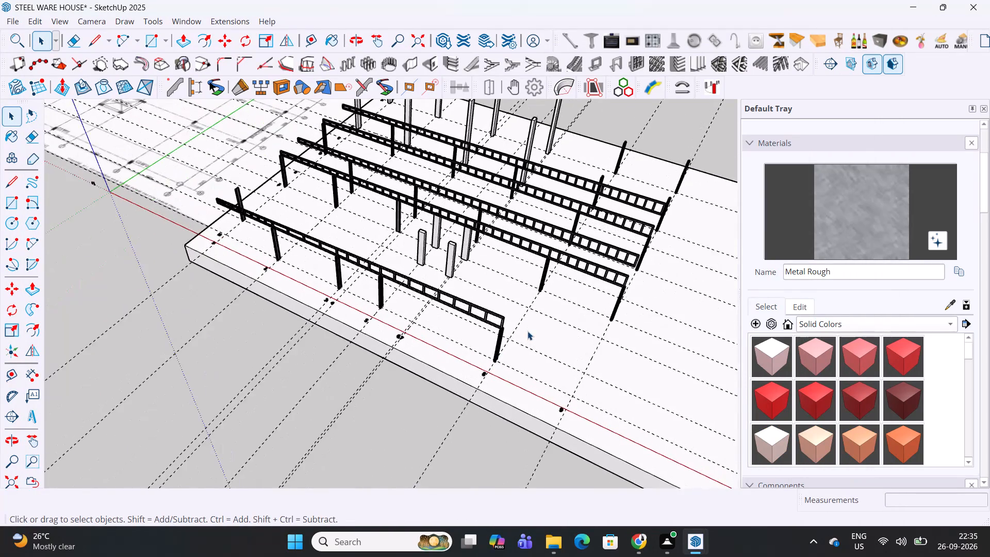
{"action": "scroll", "coordinate": [527, 331], "scroll_direction": "up", "scroll_amount": 2}
{"action": "scroll", "coordinate": [420, 297], "scroll_direction": "up", "scroll_amount": 4}
{"action": "middle_click_drag", "start_coordinate": [406, 282], "coordinate": [473, 383]}
{"action": "middle_click_drag", "start_coordinate": [480, 367], "coordinate": [620, 230]}
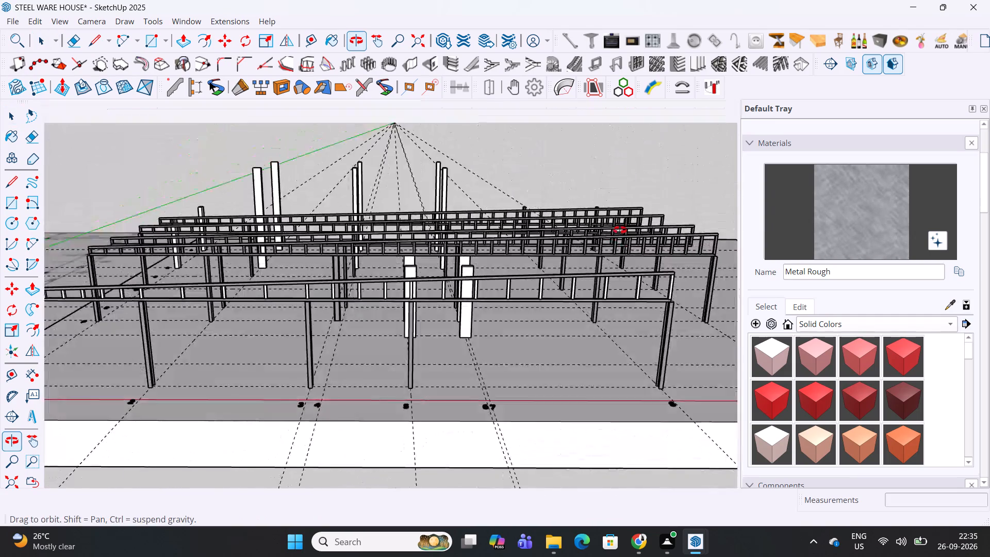
{"action": "middle_click_drag", "start_coordinate": [620, 230], "coordinate": [645, 216]}
{"action": "middle_click_drag", "start_coordinate": [362, 296], "coordinate": [422, 334], "text": "shift"}
{"action": "middle_click_drag", "start_coordinate": [422, 334], "coordinate": [398, 292]}
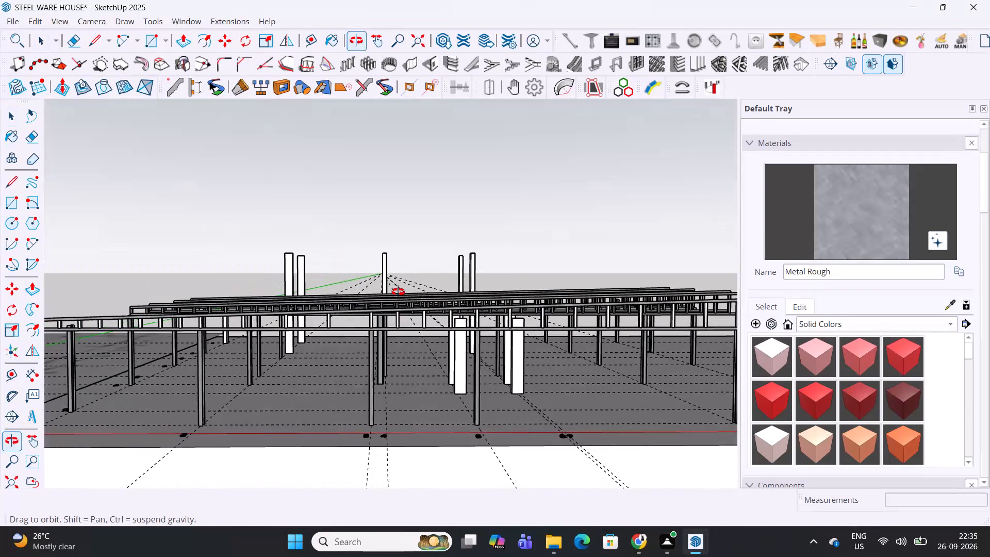
{"action": "middle_click_drag", "start_coordinate": [398, 292], "coordinate": [398, 291]}
{"action": "scroll", "coordinate": [315, 323], "scroll_direction": "up", "scroll_amount": 4}
{"action": "scroll", "coordinate": [388, 327], "scroll_direction": "down", "scroll_amount": 6}
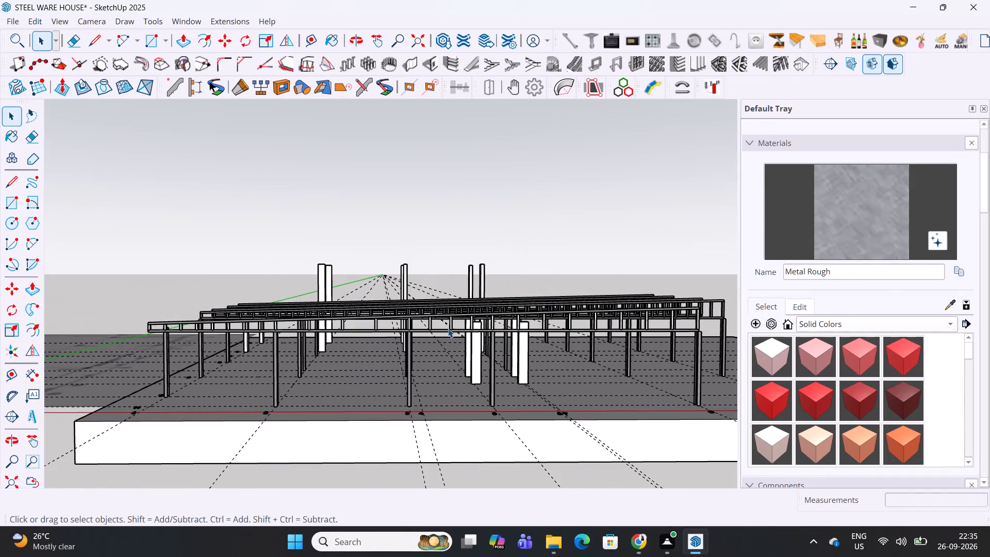
{"action": "middle_click_drag", "start_coordinate": [487, 329], "coordinate": [419, 278]}
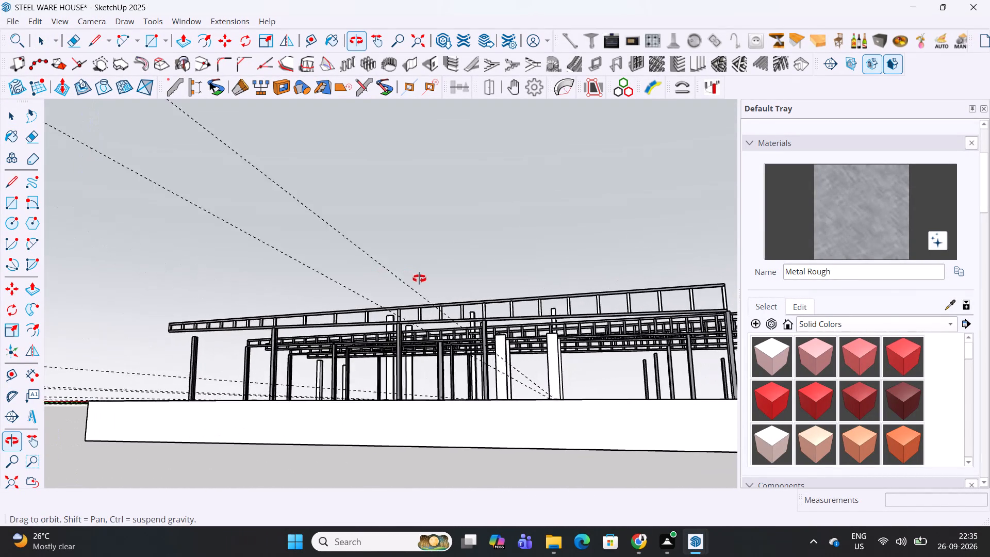
{"action": "middle_click_drag", "start_coordinate": [419, 278], "coordinate": [373, 384]}
{"action": "middle_click_drag", "start_coordinate": [480, 355], "coordinate": [376, 339], "text": "shift"}
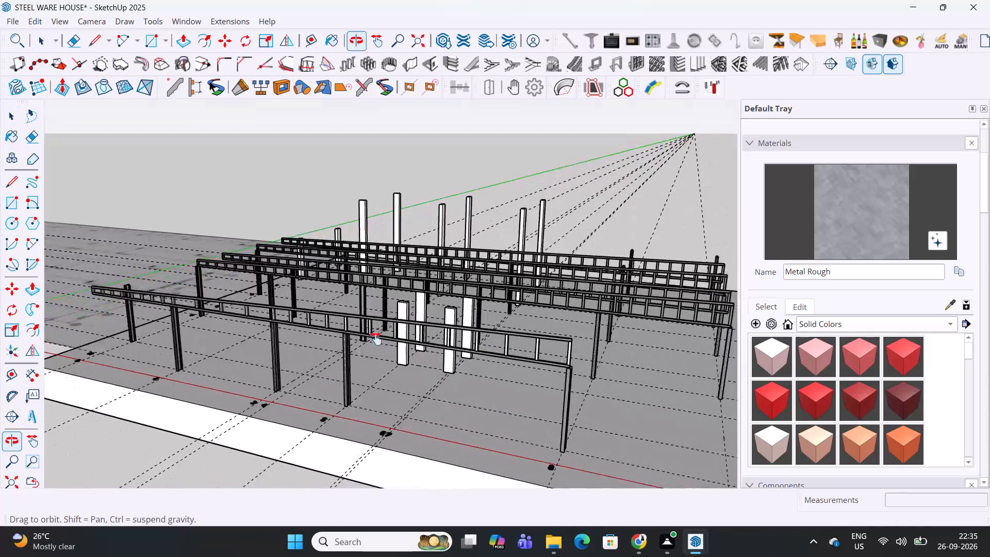
{"action": "middle_click_drag", "start_coordinate": [376, 339], "coordinate": [341, 330], "text": "shift"}
{"action": "left_click", "coordinate": [471, 317]}
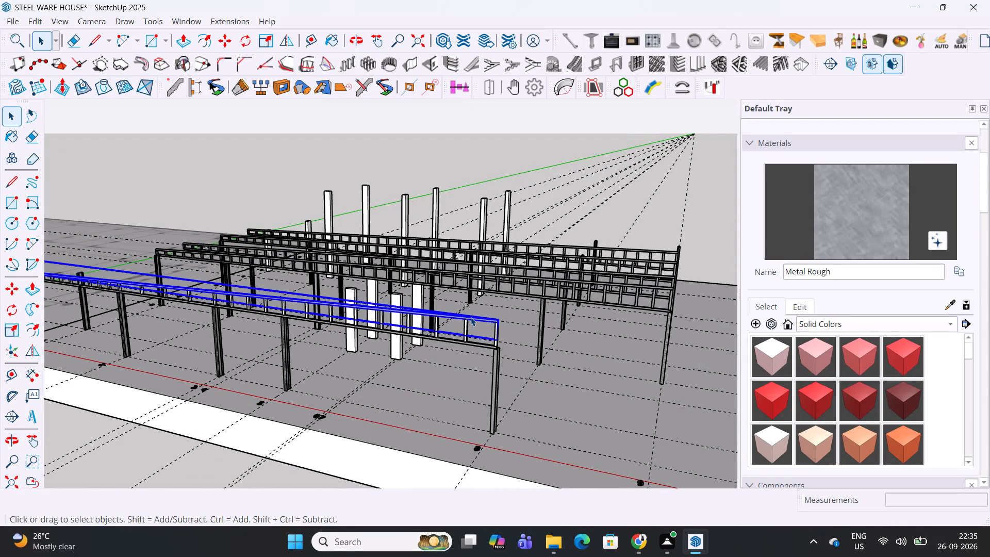
{"action": "middle_click_drag", "start_coordinate": [548, 309], "coordinate": [316, 299]}
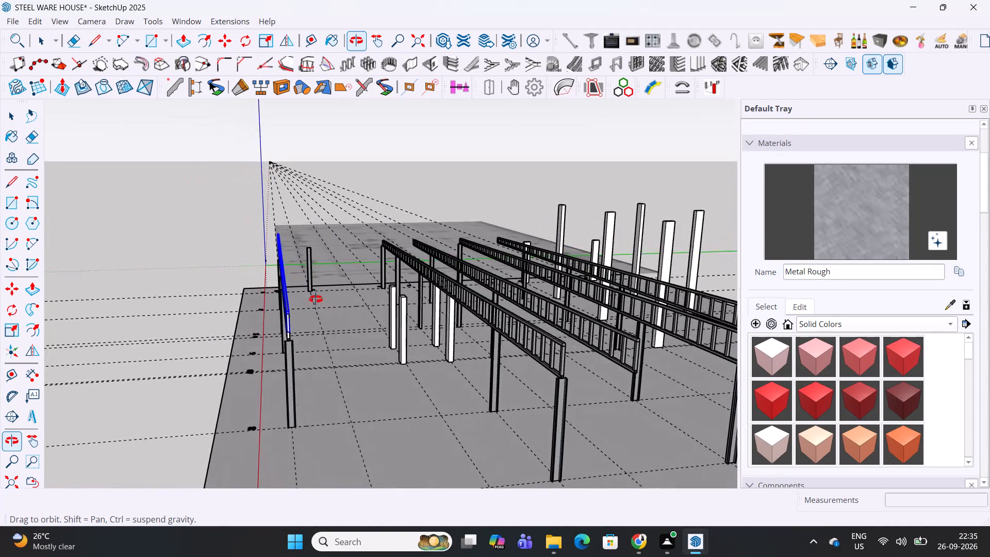
{"action": "middle_click_drag", "start_coordinate": [316, 299], "coordinate": [563, 363]}
{"action": "middle_click_drag", "start_coordinate": [637, 331], "coordinate": [626, 331]}
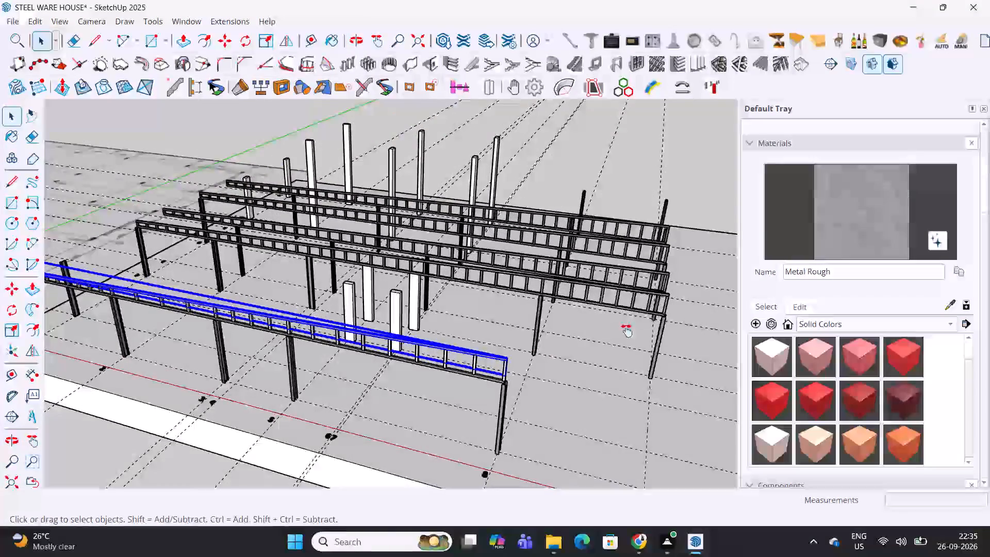
{"action": "middle_click_drag", "start_coordinate": [626, 331], "coordinate": [604, 337]}
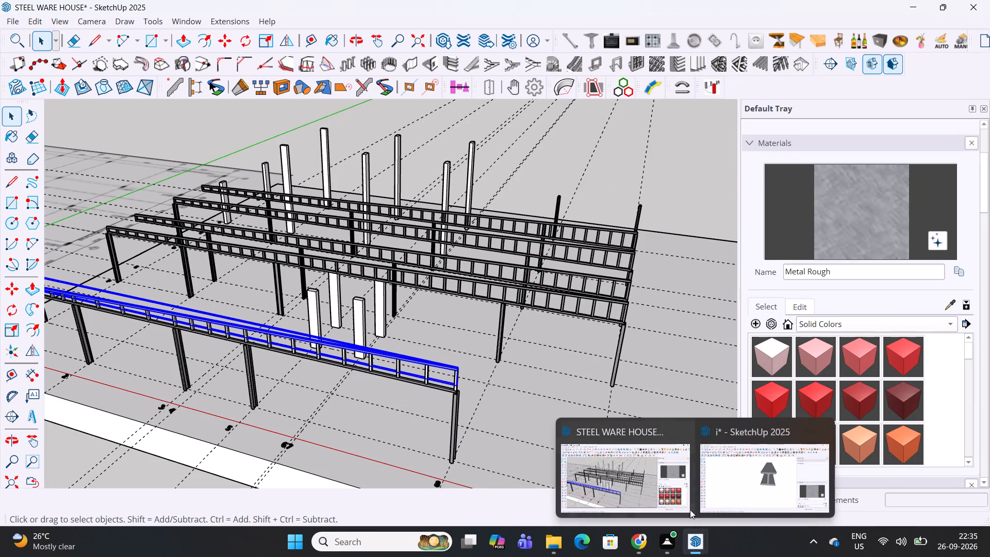
{"action": "left_click", "coordinate": [625, 477]}
Review the sections along grids D, H and 8 on page 4 of the truss framing PDF in Chrome, then return to SketchUp.
{"action": "left_click", "coordinate": [548, 539]}
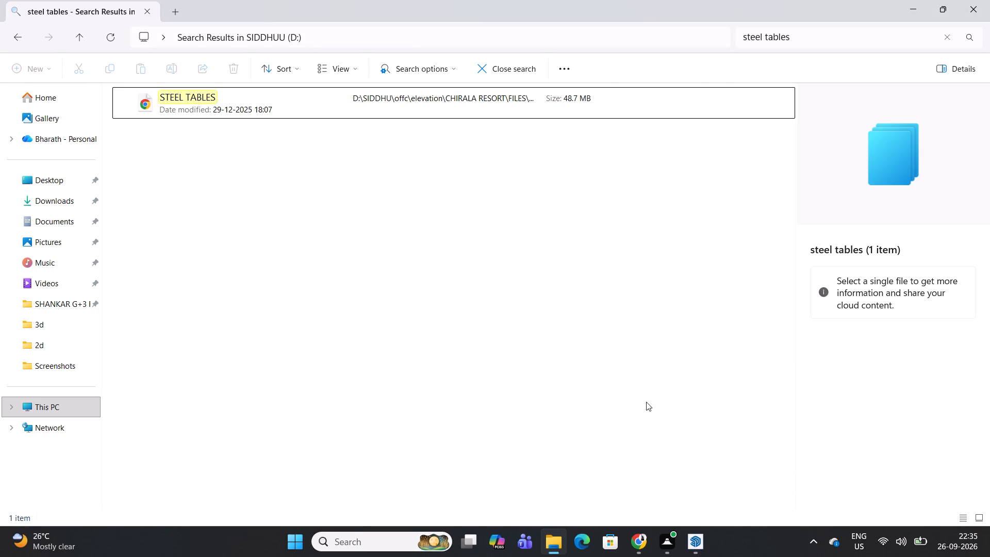
{"action": "left_click", "coordinate": [649, 544]}
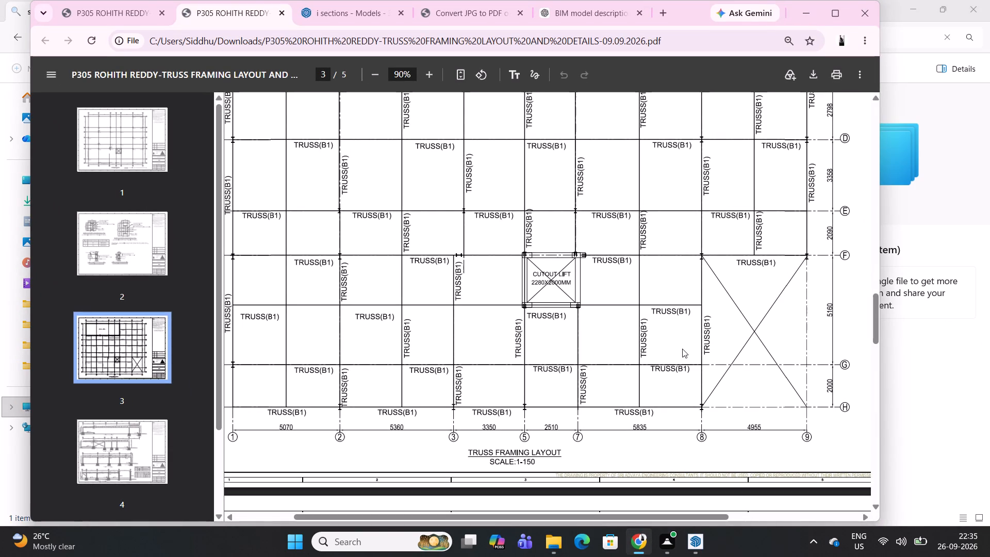
{"action": "scroll", "coordinate": [163, 345], "scroll_direction": "up", "scroll_amount": 1}
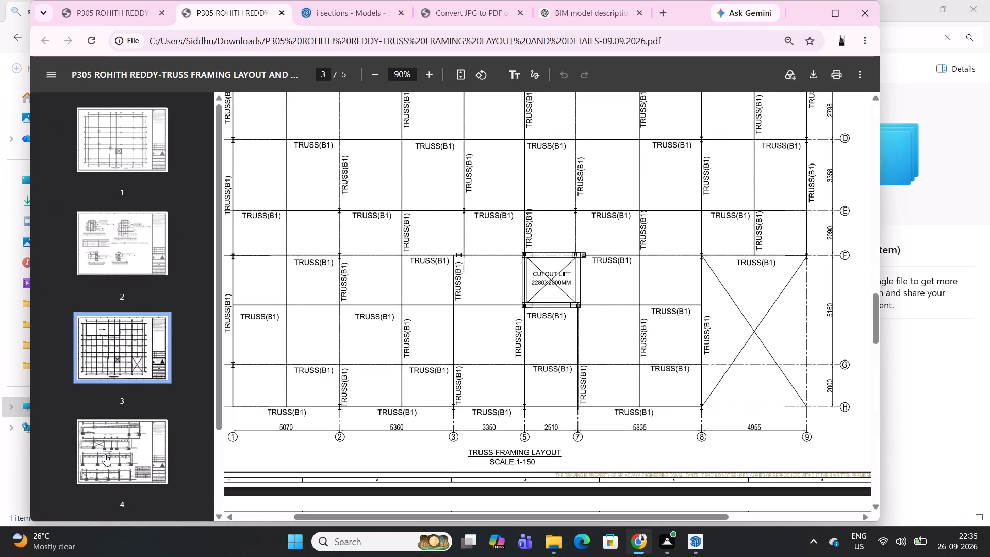
{"action": "left_click", "coordinate": [105, 455]}
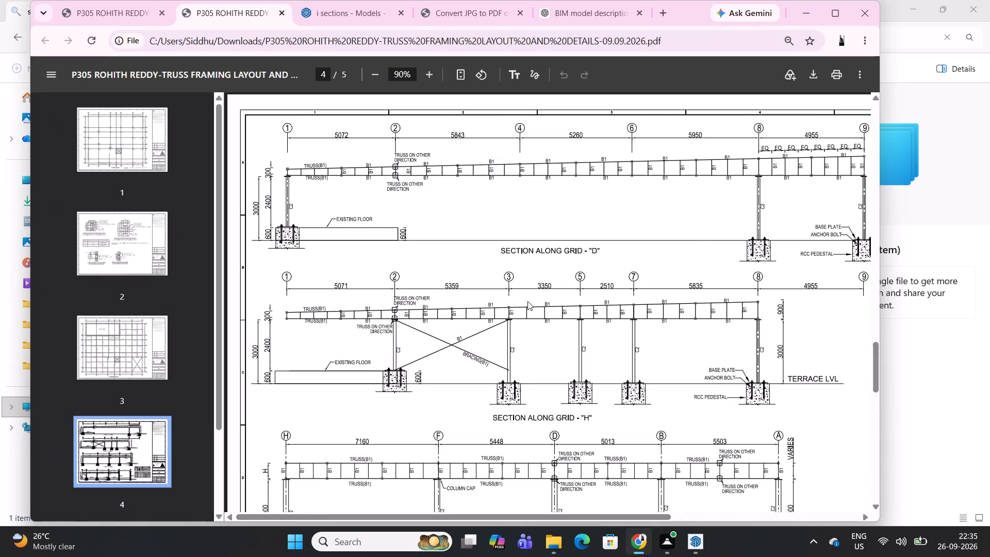
{"action": "scroll", "coordinate": [528, 302], "scroll_direction": "down", "scroll_amount": 3}
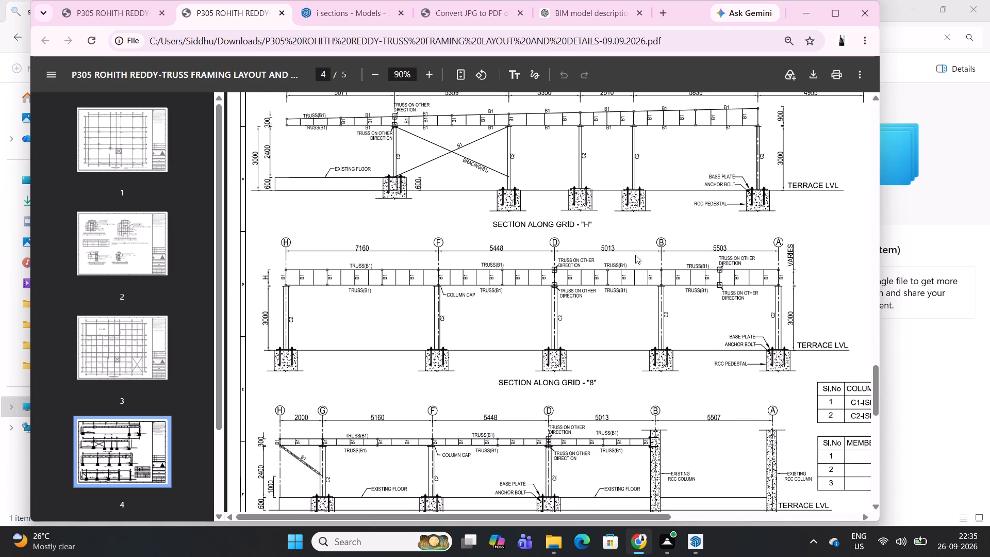
{"action": "scroll", "coordinate": [535, 299], "scroll_direction": "up", "scroll_amount": 3}
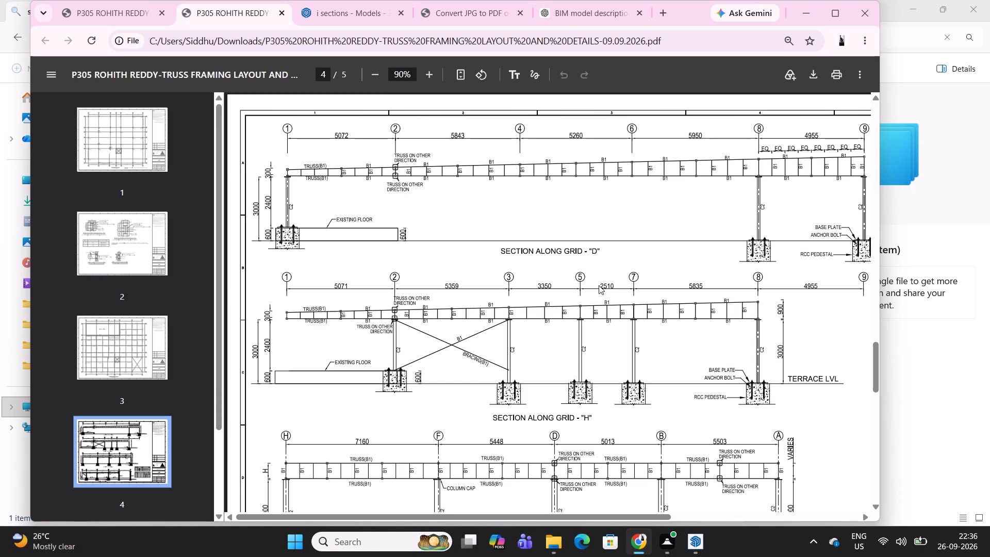
{"action": "left_click", "coordinate": [803, 17]}
{"action": "left_click", "coordinate": [909, 5]}
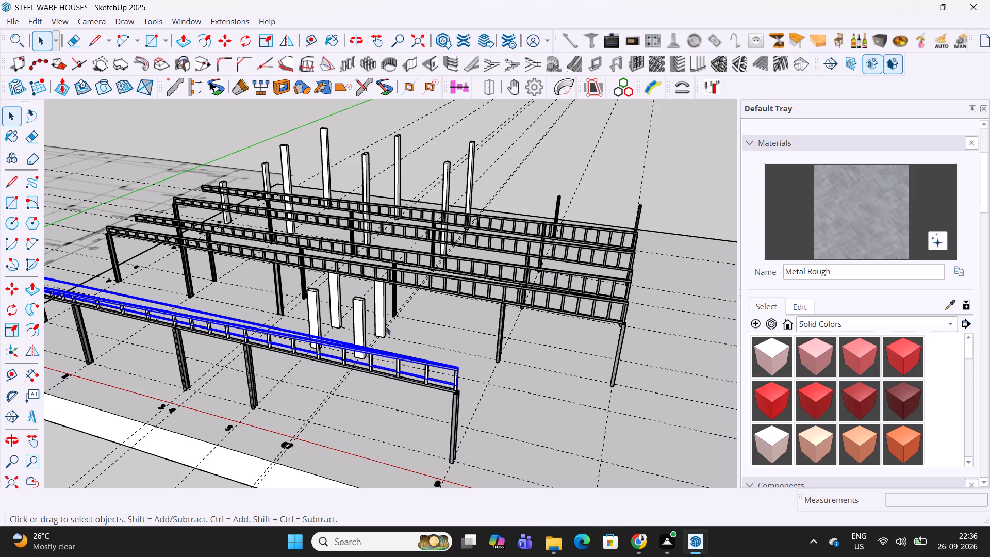
Delete the front truss above the red axis, keeping the columns beneath it.
{"action": "scroll", "coordinate": [484, 362], "scroll_direction": "down", "scroll_amount": 2}
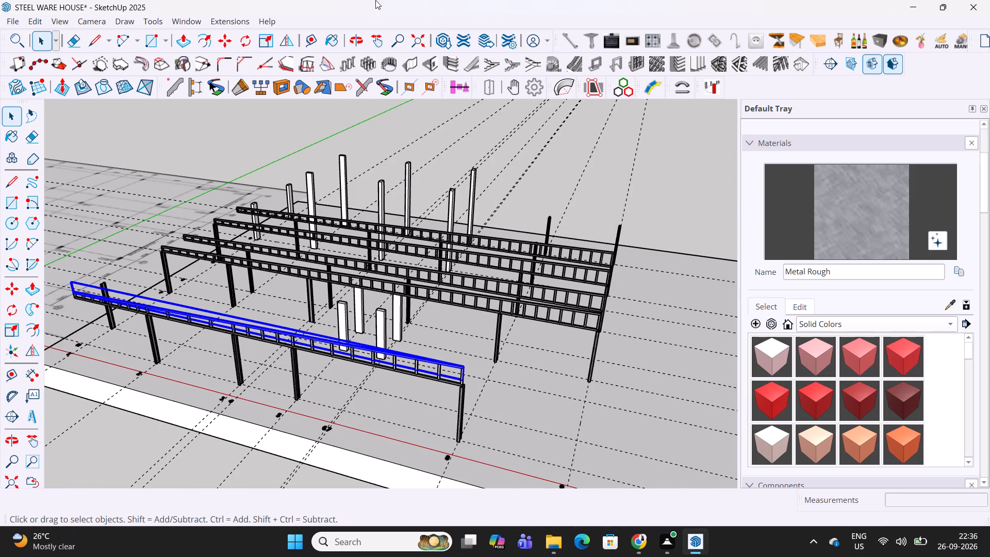
{"action": "middle_click_drag", "start_coordinate": [423, 239], "coordinate": [399, 217]}
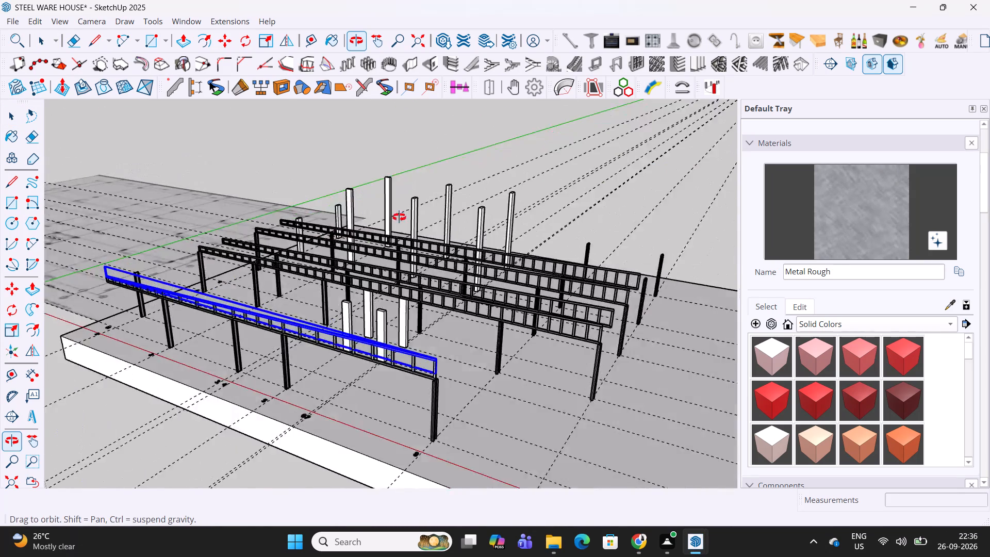
{"action": "middle_click_drag", "start_coordinate": [399, 217], "coordinate": [423, 214]}
{"action": "scroll", "coordinate": [436, 354], "scroll_direction": "up", "scroll_amount": 4}
{"action": "middle_click_drag", "start_coordinate": [480, 355], "coordinate": [341, 328]}
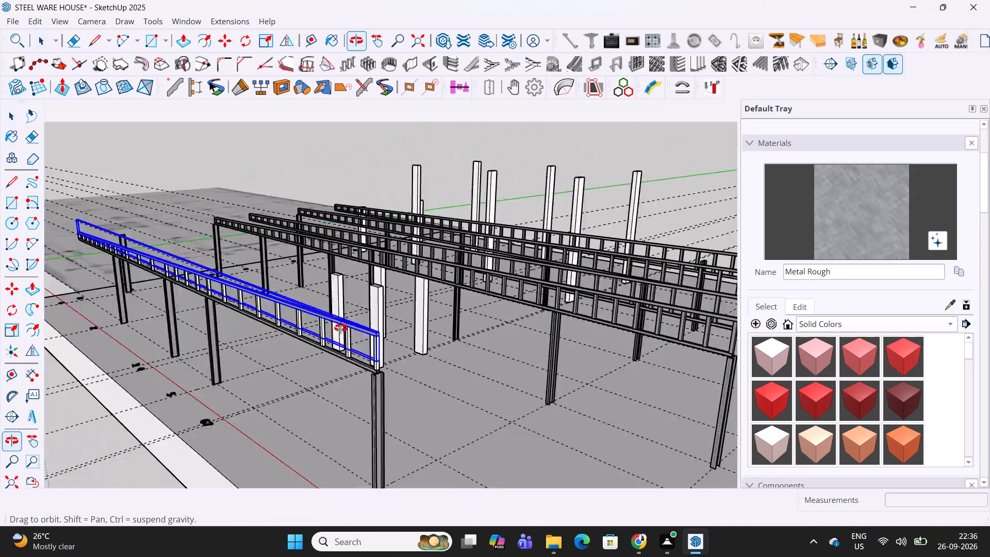
{"action": "middle_click_drag", "start_coordinate": [341, 328], "coordinate": [213, 252]}
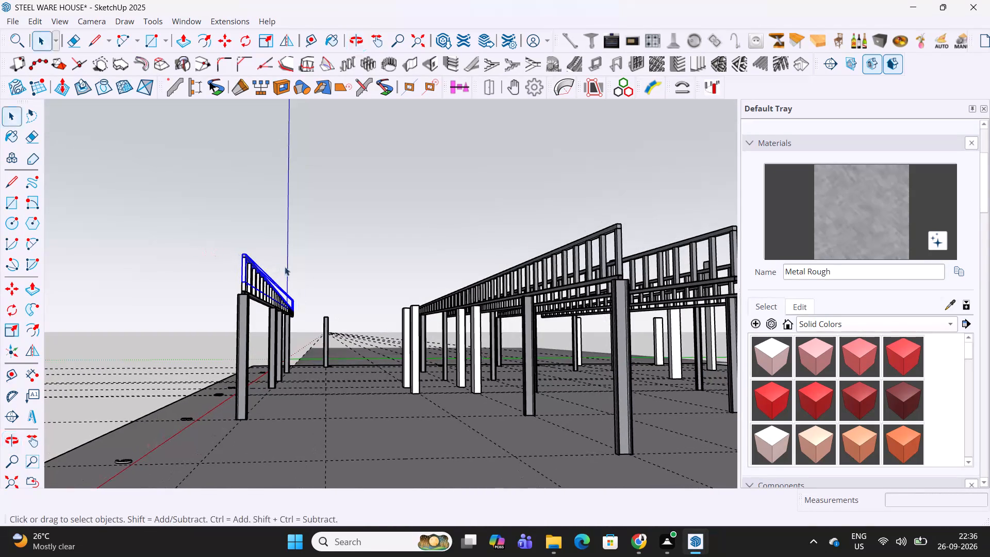
{"action": "left_click_drag", "start_coordinate": [308, 275], "coordinate": [207, 316]}
{"action": "left_click", "coordinate": [243, 324], "text": "shift"}
{"action": "middle_click_drag", "start_coordinate": [249, 313], "coordinate": [493, 378]}
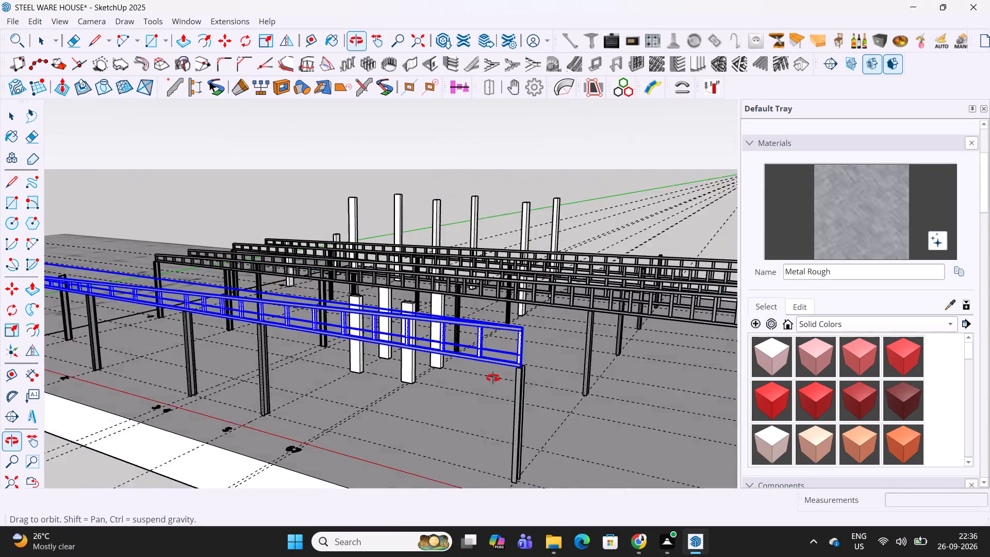
{"action": "middle_click_drag", "start_coordinate": [493, 378], "coordinate": [502, 378]}
{"action": "key", "text": "Delete"}
Delete the small stray rectangular faces floating outside the slab edge, beside the column row along the red axis.
{"action": "middle_click_drag", "start_coordinate": [308, 312], "coordinate": [781, 324]}
{"action": "middle_click_drag", "start_coordinate": [667, 349], "coordinate": [571, 316], "text": "shift"}
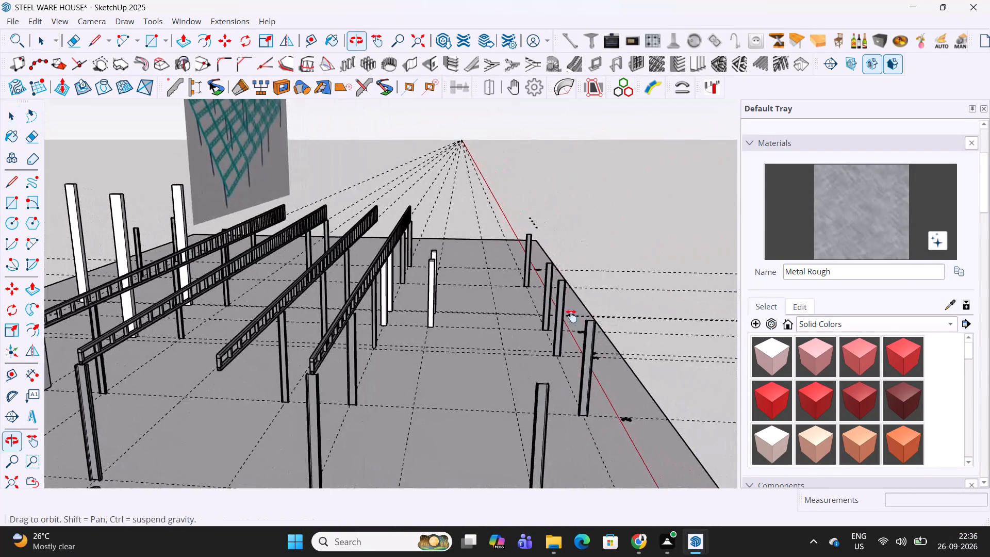
{"action": "middle_click_drag", "start_coordinate": [571, 316], "coordinate": [559, 276], "text": "shift"}
{"action": "scroll", "coordinate": [492, 215], "scroll_direction": "up", "scroll_amount": 1}
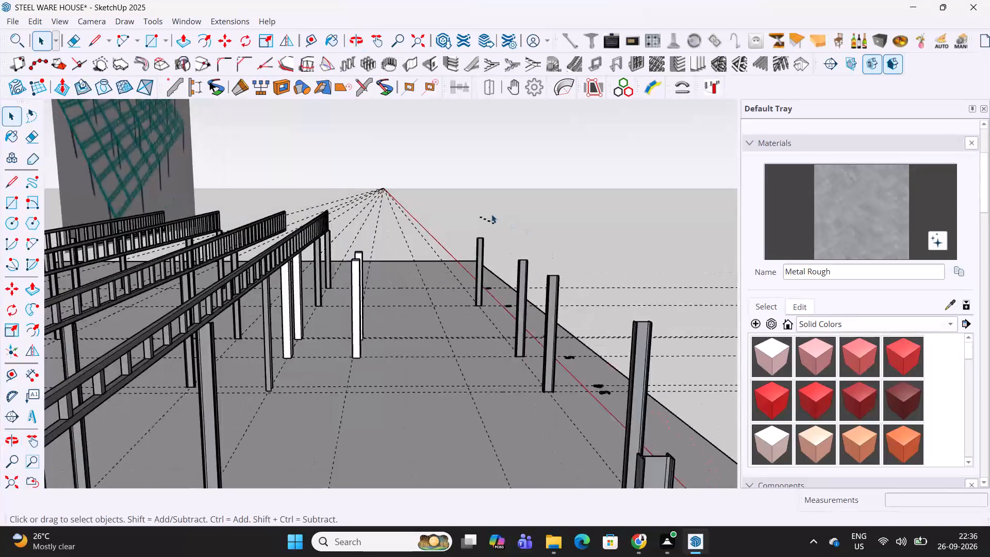
{"action": "scroll", "coordinate": [491, 214], "scroll_direction": "up", "scroll_amount": 3}
{"action": "middle_click_drag", "start_coordinate": [489, 281], "coordinate": [513, 286]}
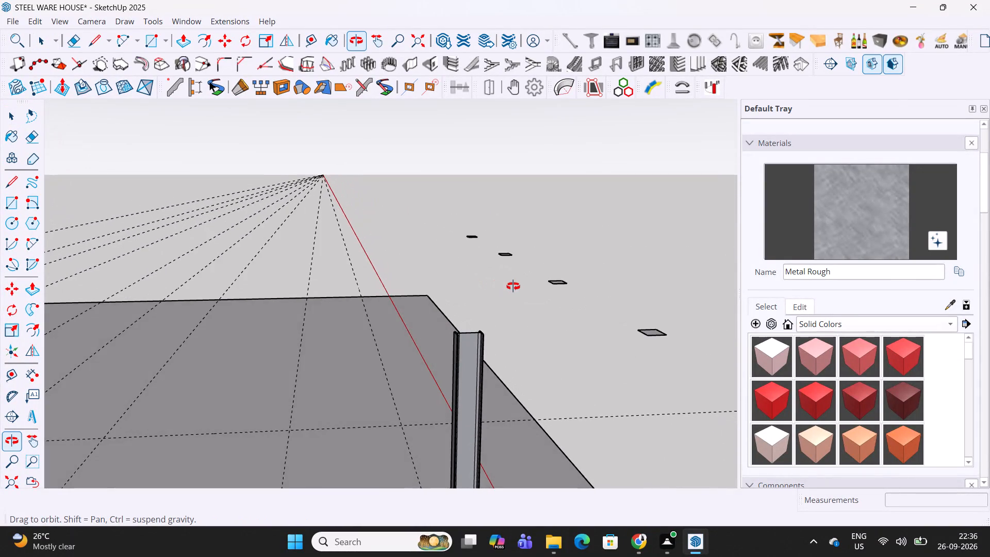
{"action": "middle_click_drag", "start_coordinate": [513, 286], "coordinate": [493, 274]}
{"action": "left_click_drag", "start_coordinate": [597, 205], "coordinate": [431, 276]}
{"action": "key", "text": "Delete"}
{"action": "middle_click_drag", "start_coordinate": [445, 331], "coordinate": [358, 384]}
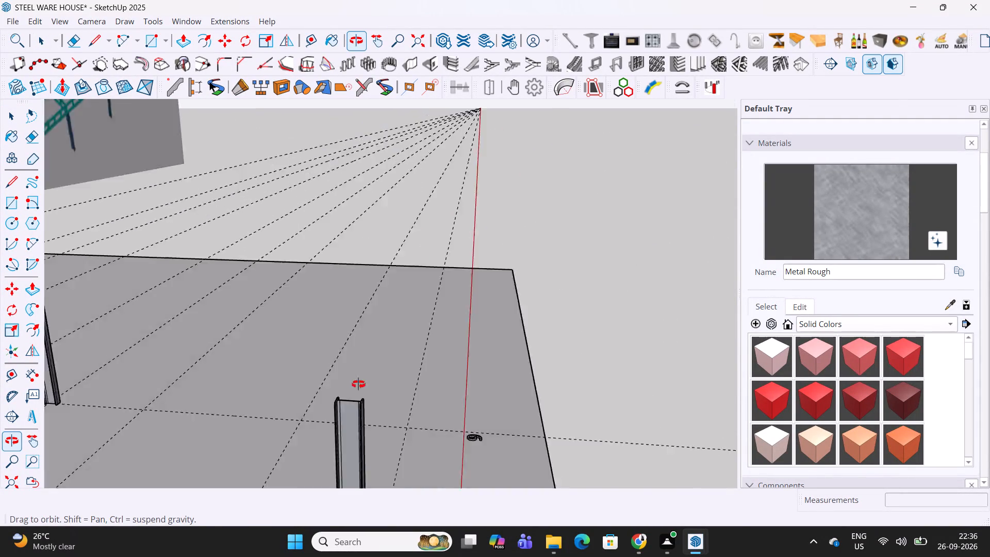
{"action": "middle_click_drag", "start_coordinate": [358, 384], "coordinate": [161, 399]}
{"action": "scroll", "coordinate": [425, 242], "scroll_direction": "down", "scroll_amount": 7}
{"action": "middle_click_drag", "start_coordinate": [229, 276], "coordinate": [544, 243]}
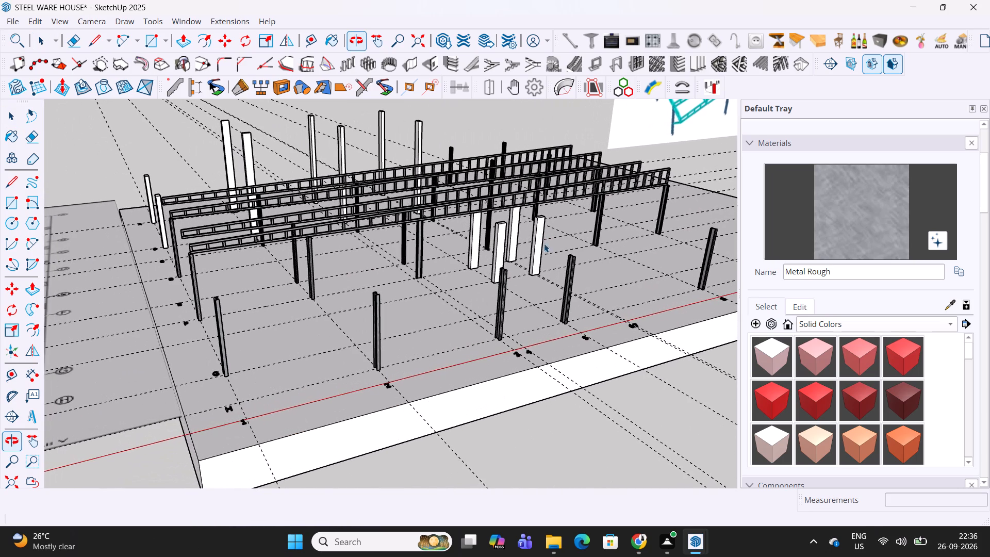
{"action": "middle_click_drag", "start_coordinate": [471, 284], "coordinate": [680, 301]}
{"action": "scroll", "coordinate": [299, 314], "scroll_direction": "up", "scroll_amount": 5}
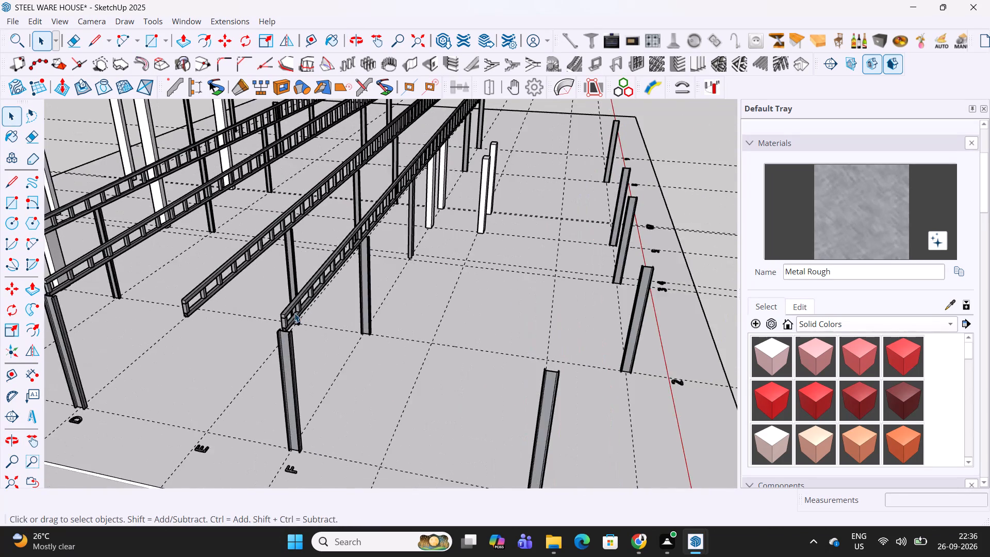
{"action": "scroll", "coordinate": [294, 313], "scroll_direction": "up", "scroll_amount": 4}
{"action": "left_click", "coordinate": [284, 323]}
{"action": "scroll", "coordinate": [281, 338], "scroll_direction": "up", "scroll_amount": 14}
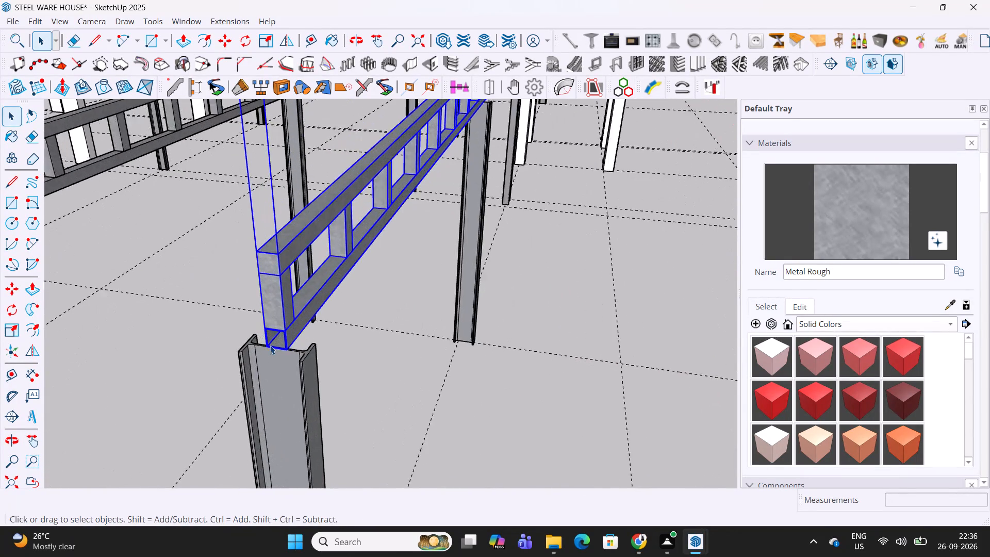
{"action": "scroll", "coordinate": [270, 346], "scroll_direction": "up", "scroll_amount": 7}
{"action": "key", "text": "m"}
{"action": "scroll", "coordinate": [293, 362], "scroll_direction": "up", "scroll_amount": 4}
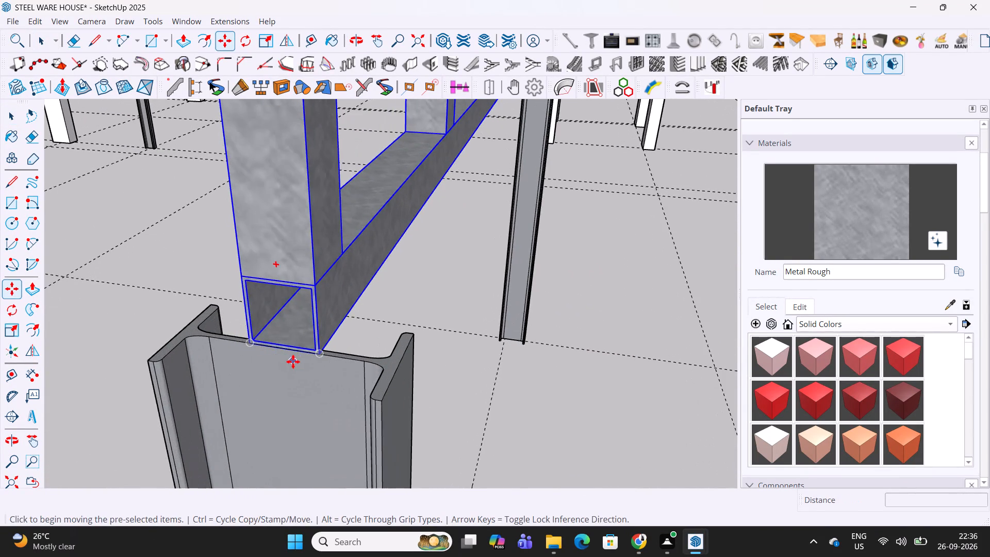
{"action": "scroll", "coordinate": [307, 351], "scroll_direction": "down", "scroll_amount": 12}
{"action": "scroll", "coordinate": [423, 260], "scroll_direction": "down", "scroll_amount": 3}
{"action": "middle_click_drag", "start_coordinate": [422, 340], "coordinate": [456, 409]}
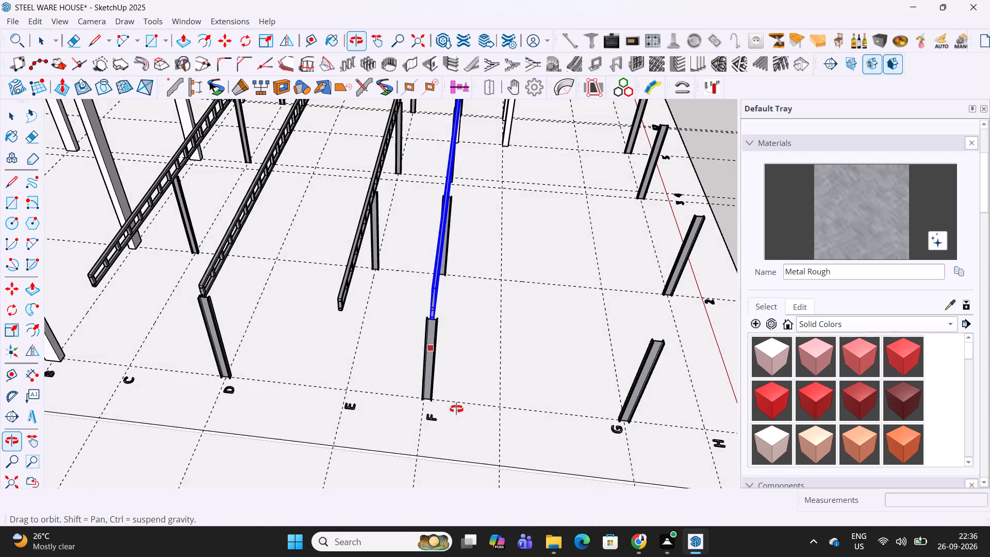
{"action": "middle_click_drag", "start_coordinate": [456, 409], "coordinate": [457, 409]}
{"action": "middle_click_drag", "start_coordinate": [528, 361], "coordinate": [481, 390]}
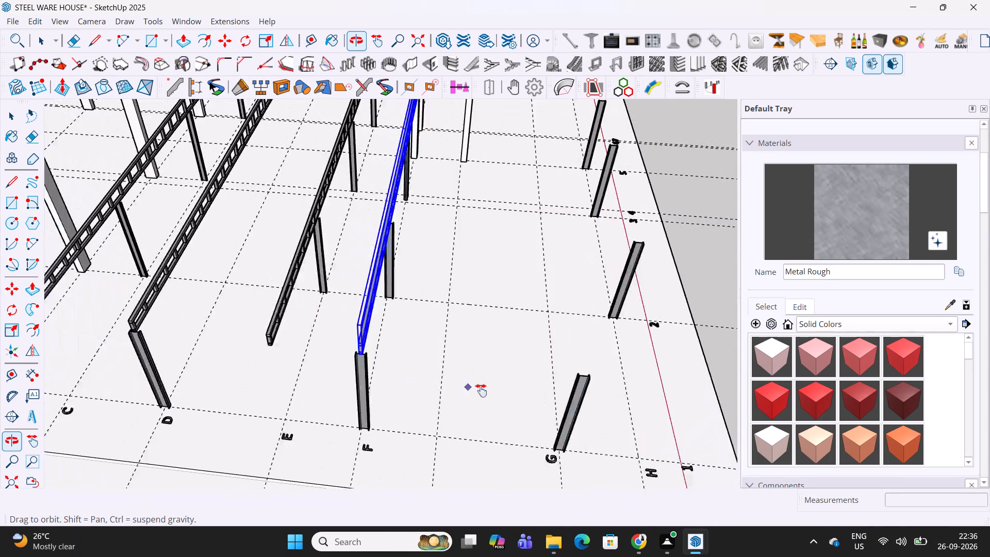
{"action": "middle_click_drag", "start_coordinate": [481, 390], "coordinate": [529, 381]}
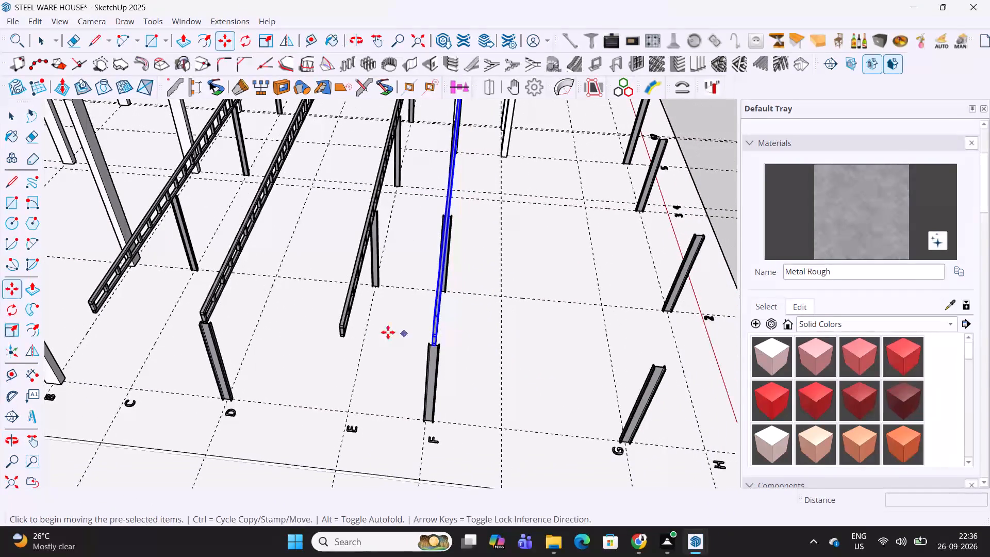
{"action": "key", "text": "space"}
Copy the truss on grid E across to the column row along grid H.
{"action": "left_click", "coordinate": [346, 319]}
{"action": "key", "text": "m"}
{"action": "left_click", "coordinate": [365, 338]}
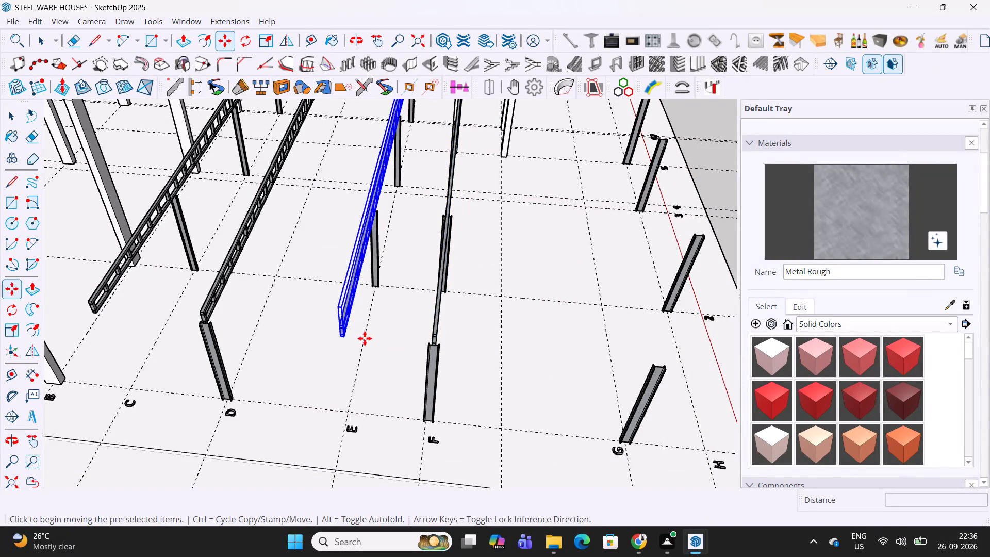
{"action": "left_click", "coordinate": [684, 371]}
{"action": "middle_click_drag", "start_coordinate": [694, 332], "coordinate": [490, 332], "text": "shift"}
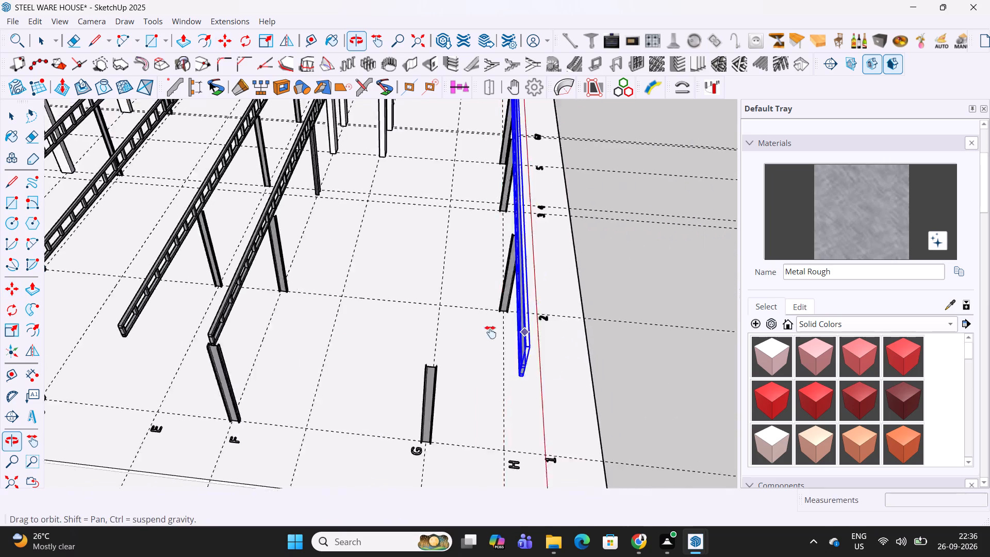
{"action": "middle_click_drag", "start_coordinate": [490, 332], "coordinate": [437, 336], "text": "shift"}
{"action": "key", "text": "space"}
{"action": "left_click", "coordinate": [615, 269]}
Examine how the copied truss on grid H sits on its columns, especially around the grid 8 column and its base.
{"action": "middle_click_drag", "start_coordinate": [653, 243], "coordinate": [624, 488]}
{"action": "middle_click_drag", "start_coordinate": [635, 264], "coordinate": [633, 485], "text": "shift"}
{"action": "middle_click_drag", "start_coordinate": [459, 162], "coordinate": [488, 354], "text": "shift"}
{"action": "middle_click_drag", "start_coordinate": [515, 265], "coordinate": [143, 184]}
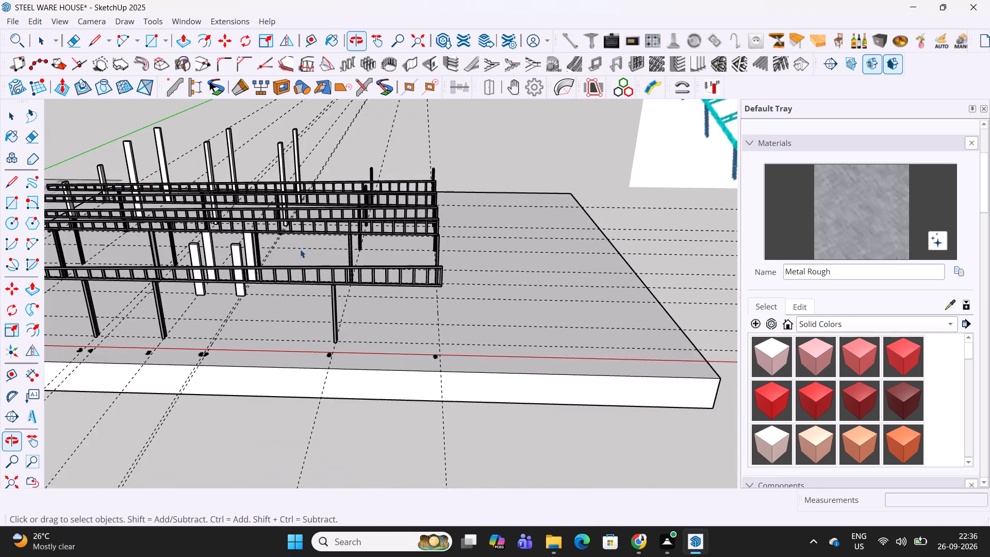
{"action": "scroll", "coordinate": [354, 290], "scroll_direction": "up", "scroll_amount": 5}
{"action": "scroll", "coordinate": [313, 335], "scroll_direction": "up", "scroll_amount": 5}
{"action": "scroll", "coordinate": [326, 218], "scroll_direction": "up", "scroll_amount": 6}
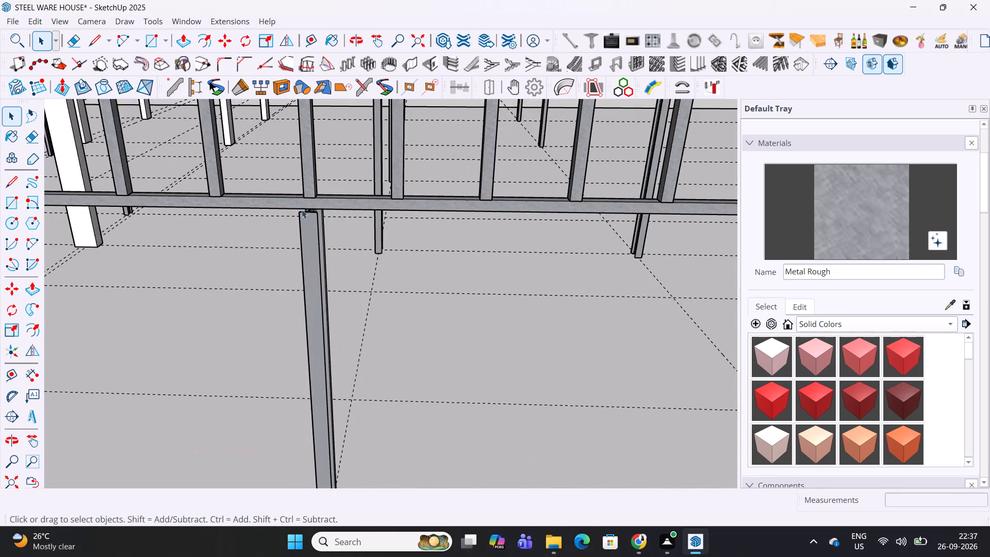
{"action": "scroll", "coordinate": [302, 209], "scroll_direction": "up", "scroll_amount": 9}
{"action": "middle_click_drag", "start_coordinate": [338, 196], "coordinate": [173, 166]}
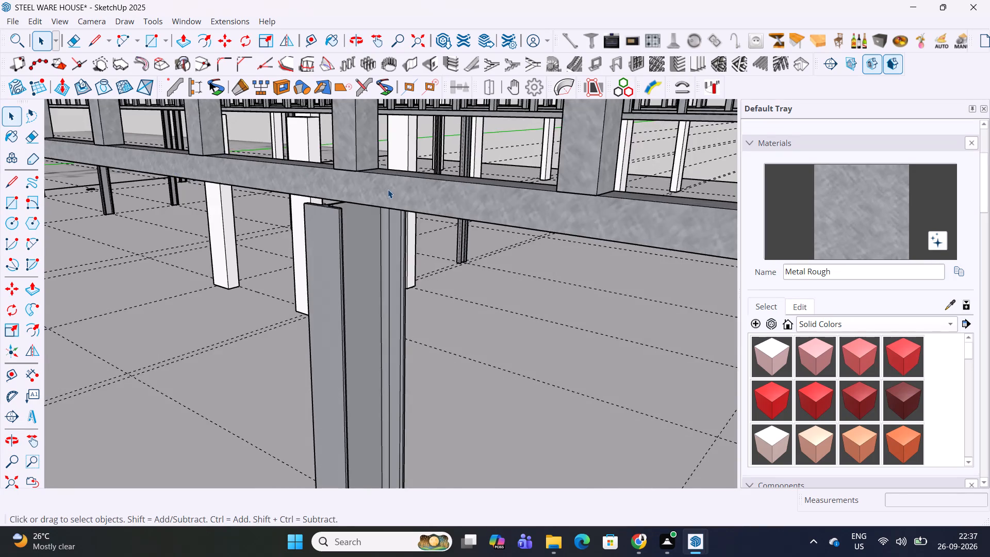
{"action": "scroll", "coordinate": [389, 189], "scroll_direction": "down", "scroll_amount": 6}
{"action": "scroll", "coordinate": [385, 192], "scroll_direction": "down", "scroll_amount": 17}
{"action": "middle_click_drag", "start_coordinate": [312, 206], "coordinate": [454, 191]}
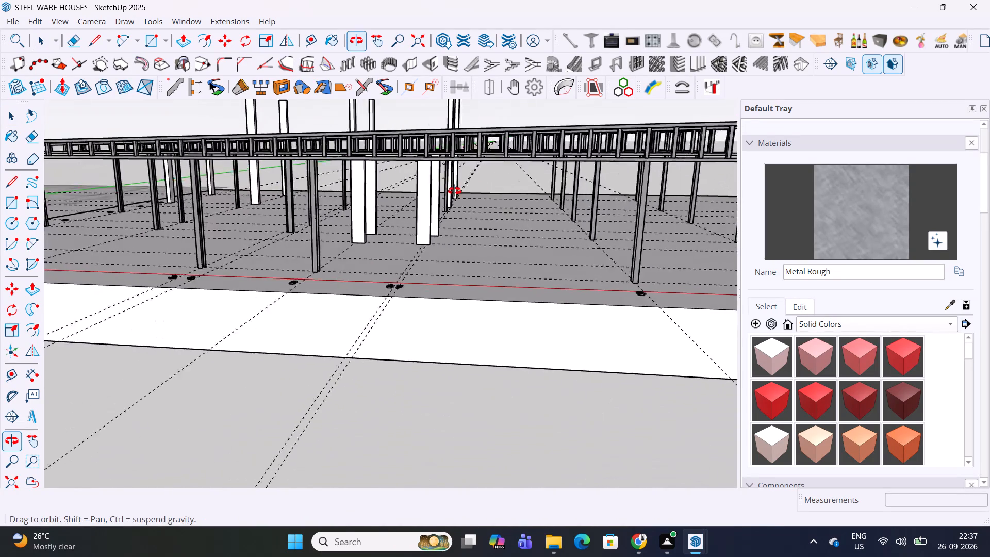
{"action": "middle_click_drag", "start_coordinate": [454, 191], "coordinate": [493, 214]}
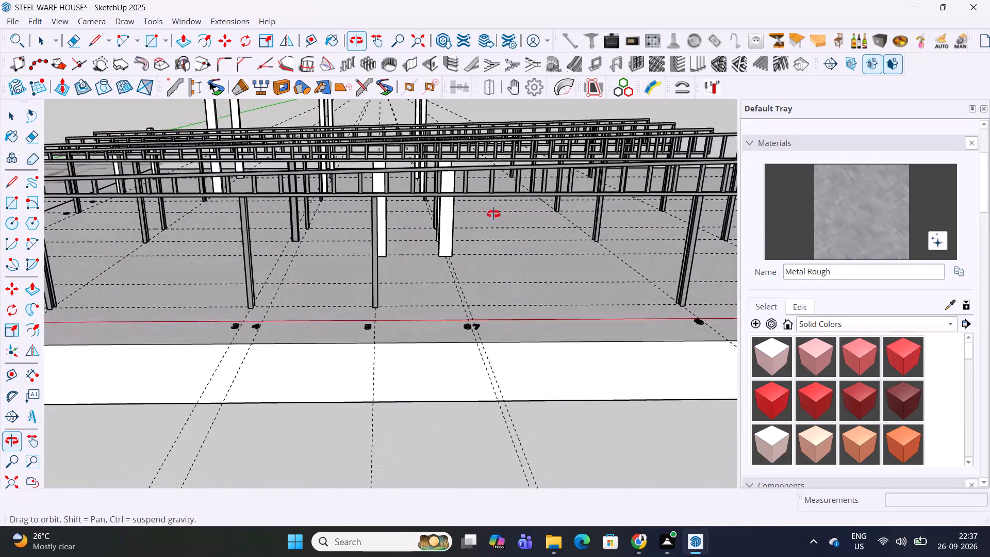
{"action": "middle_click_drag", "start_coordinate": [493, 214], "coordinate": [370, 223]}
{"action": "scroll", "coordinate": [474, 367], "scroll_direction": "up", "scroll_amount": 17}
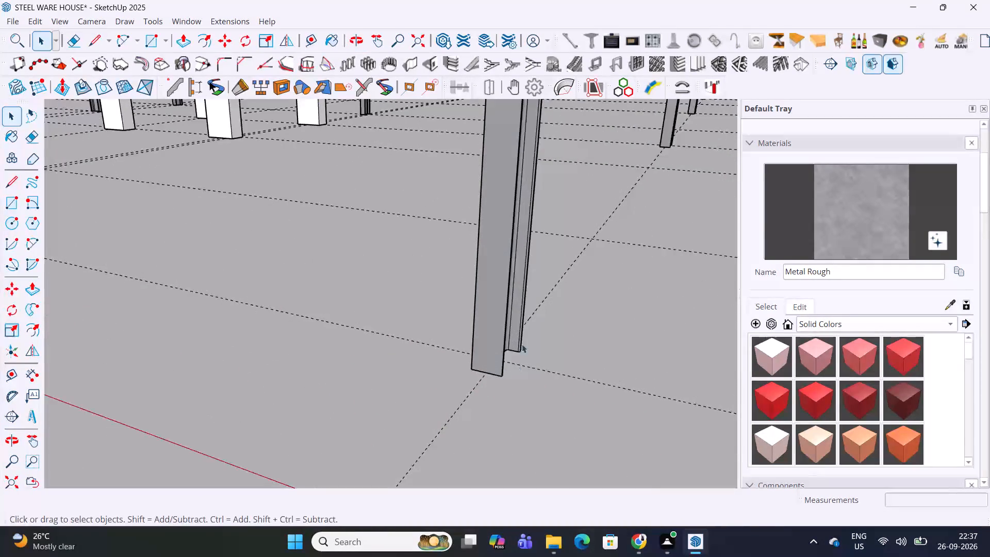
{"action": "middle_click_drag", "start_coordinate": [522, 344], "coordinate": [474, 370]}
{"action": "scroll", "coordinate": [476, 370], "scroll_direction": "down", "scroll_amount": 5}
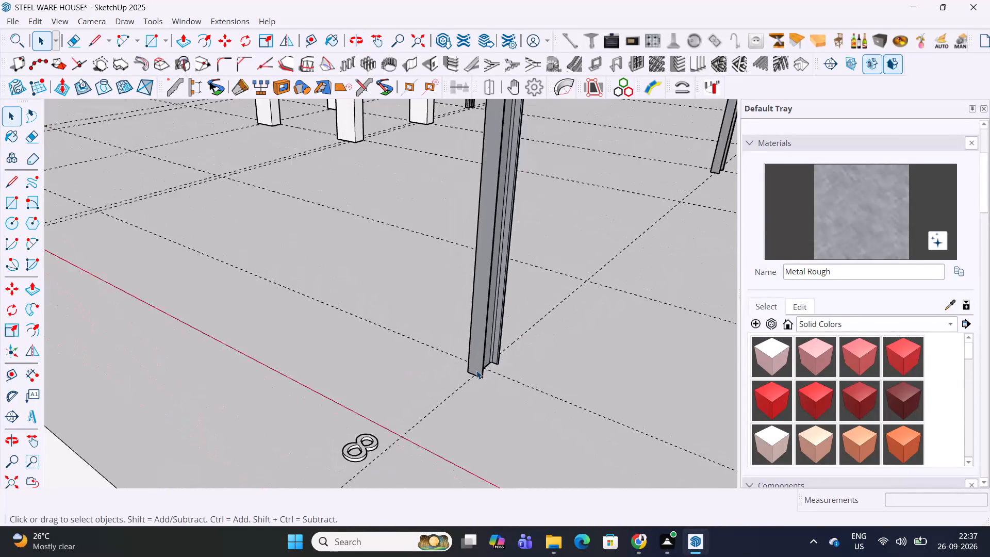
{"action": "scroll", "coordinate": [476, 370], "scroll_direction": "down", "scroll_amount": 14}
{"action": "middle_click_drag", "start_coordinate": [506, 237], "coordinate": [361, 315]}
{"action": "middle_click_drag", "start_coordinate": [337, 327], "coordinate": [401, 302]}
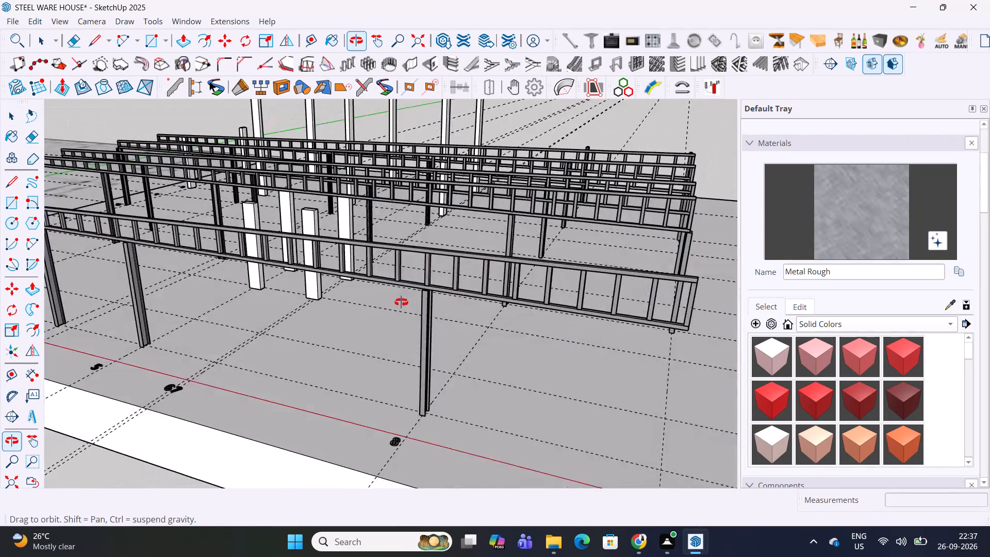
{"action": "middle_click_drag", "start_coordinate": [401, 302], "coordinate": [404, 302]}
{"action": "scroll", "coordinate": [452, 284], "scroll_direction": "up", "scroll_amount": 5}
{"action": "middle_click_drag", "start_coordinate": [450, 301], "coordinate": [336, 277]}
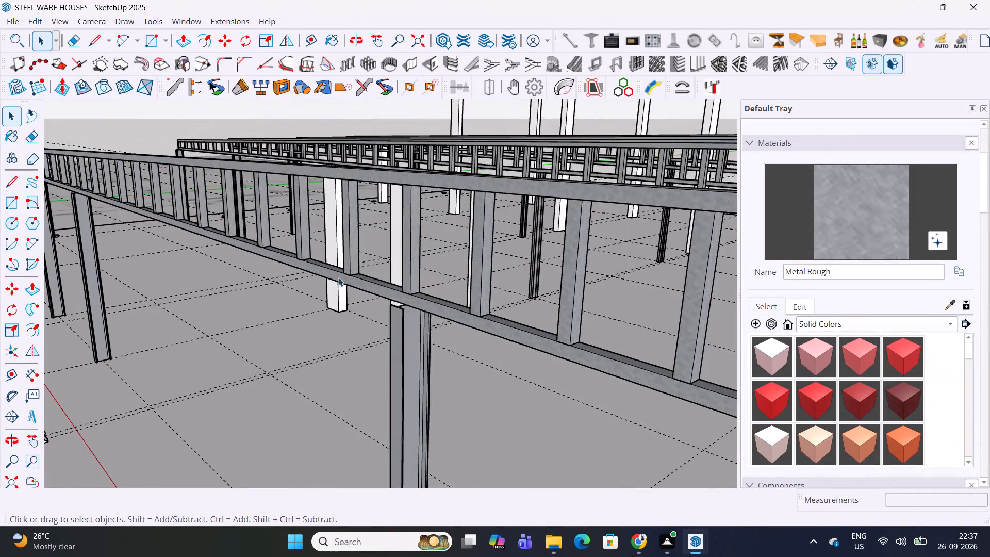
Open the grid H truss's bottom chord and push its end face back about 4955 mm to the grid 8 column.
{"action": "scroll", "coordinate": [339, 277], "scroll_direction": "down", "scroll_amount": 7}
{"action": "middle_click_drag", "start_coordinate": [489, 300], "coordinate": [361, 260]}
{"action": "scroll", "coordinate": [256, 257], "scroll_direction": "up", "scroll_amount": 9}
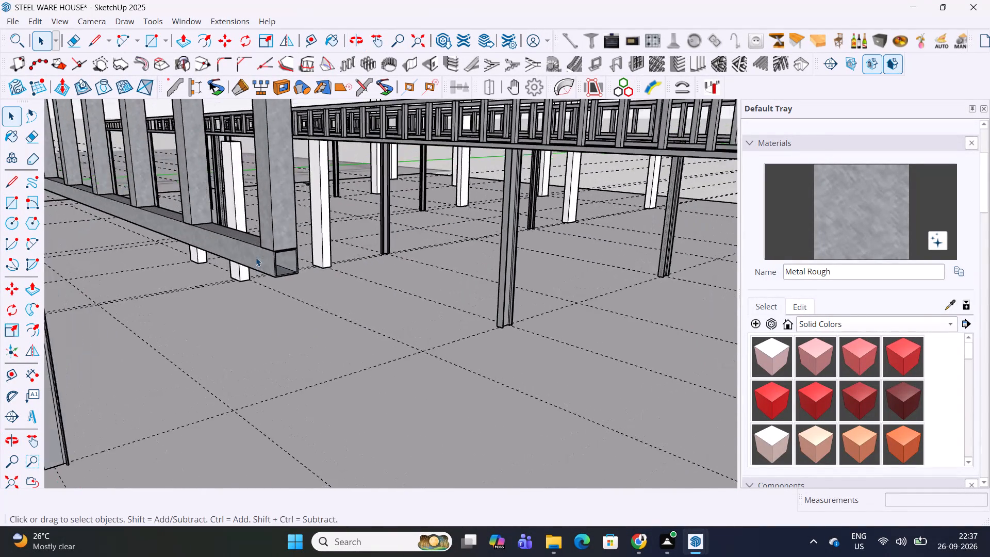
{"action": "scroll", "coordinate": [256, 257], "scroll_direction": "up", "scroll_amount": 6}
{"action": "triple_click", "coordinate": [256, 257]}
{"action": "double_click", "coordinate": [256, 257]}
{"action": "scroll", "coordinate": [256, 257], "scroll_direction": "up", "scroll_amount": 5}
{"action": "double_click", "coordinate": [256, 257]}
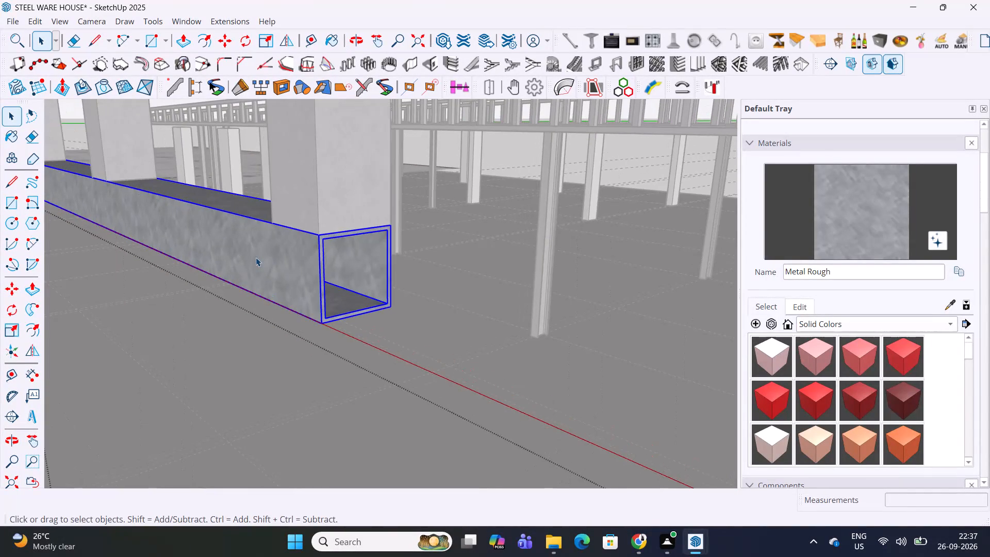
{"action": "key", "text": "p"}
{"action": "left_click", "coordinate": [321, 272]}
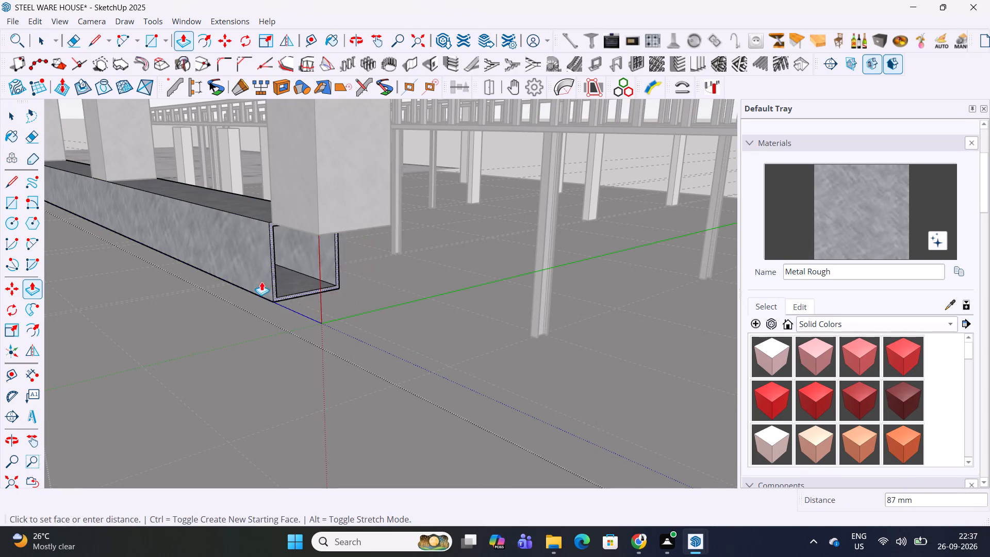
{"action": "middle_click_drag", "start_coordinate": [261, 282], "coordinate": [661, 338]}
{"action": "middle_click_drag", "start_coordinate": [243, 294], "coordinate": [338, 303], "text": "shift"}
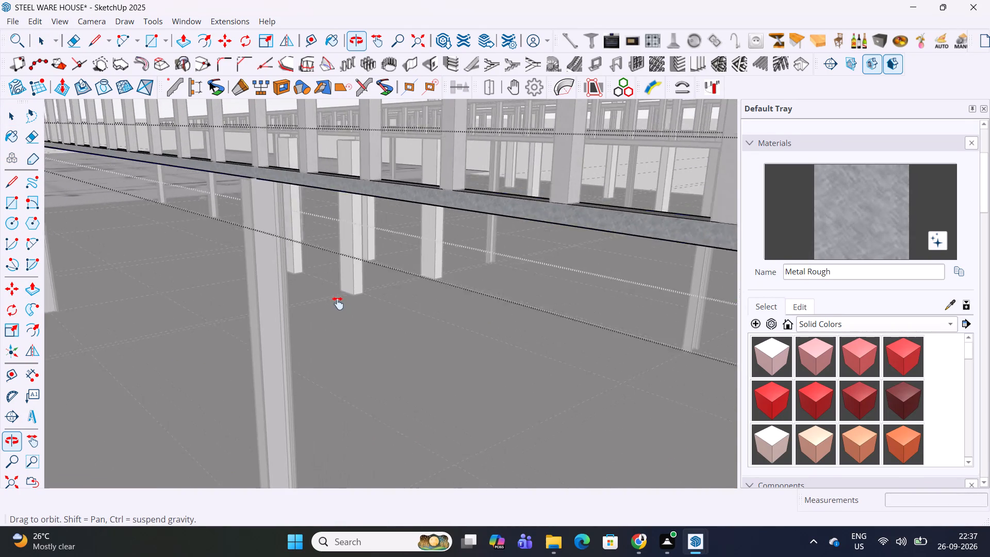
{"action": "middle_click_drag", "start_coordinate": [338, 303], "coordinate": [332, 305], "text": "shift"}
{"action": "left_click", "coordinate": [243, 223]}
{"action": "scroll", "coordinate": [243, 224], "scroll_direction": "down", "scroll_amount": 6}
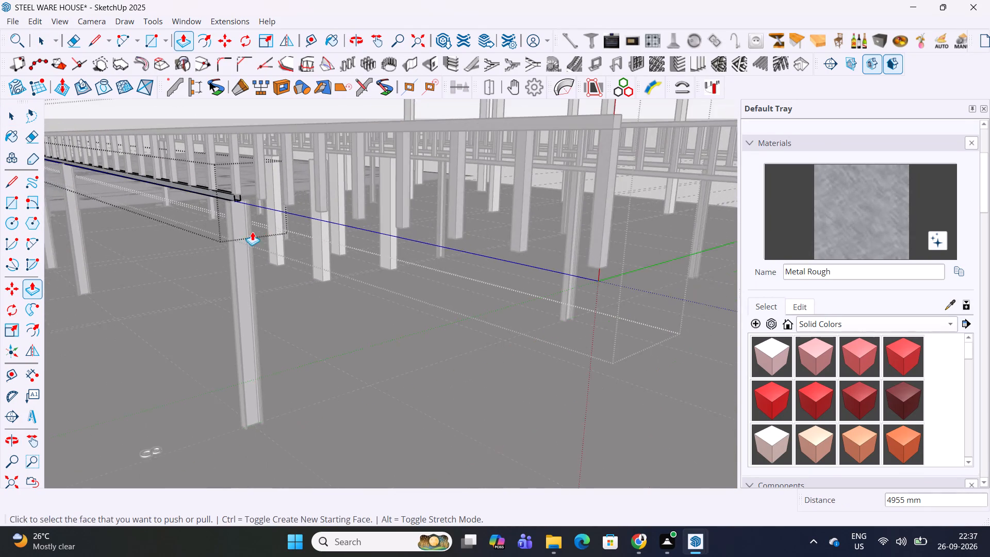
{"action": "middle_click_drag", "start_coordinate": [283, 233], "coordinate": [230, 258], "text": "shift"}
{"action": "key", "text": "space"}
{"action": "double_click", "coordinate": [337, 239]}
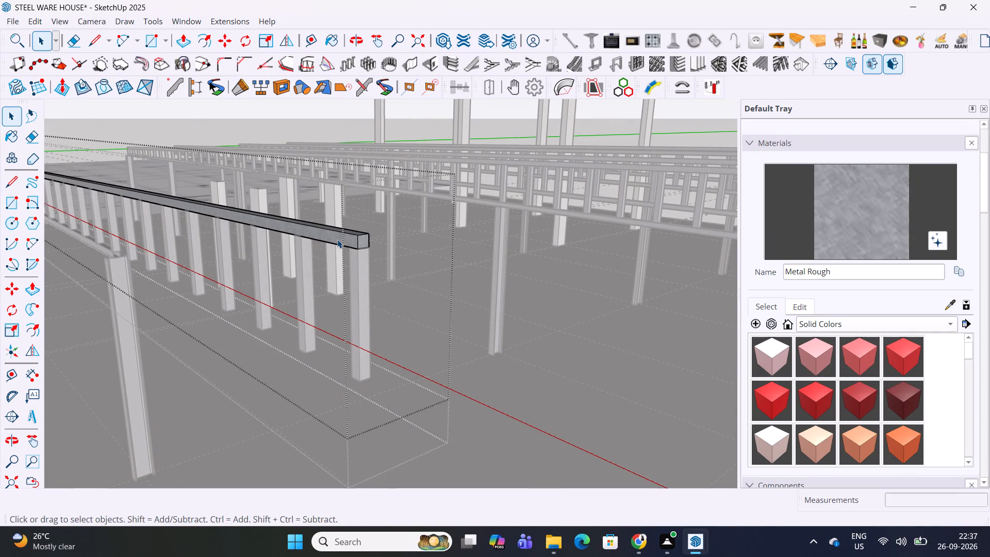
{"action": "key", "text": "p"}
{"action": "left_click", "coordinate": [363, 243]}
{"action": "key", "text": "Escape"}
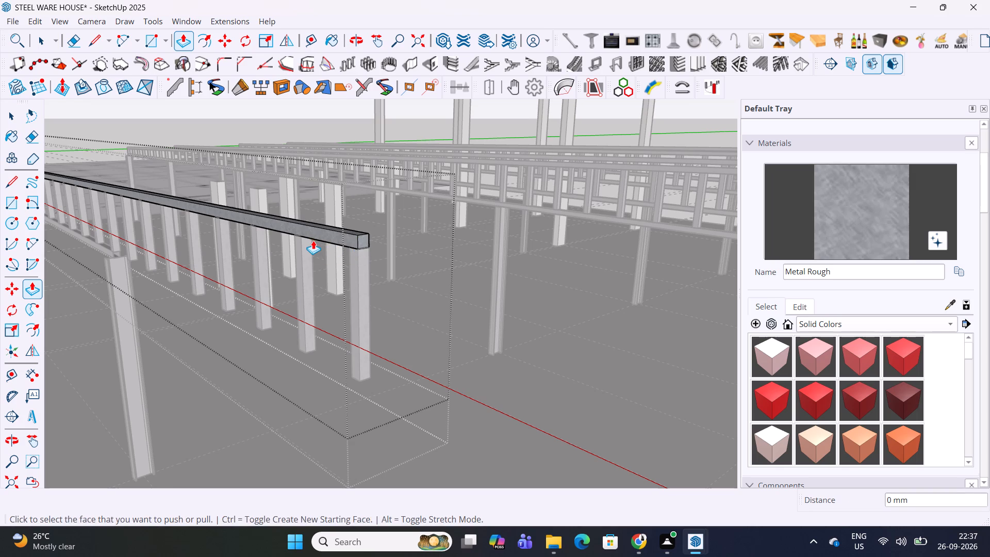
Delete the eight vertical web members of the grid H truss that lie beyond the grid 8 column.
{"action": "middle_click_drag", "start_coordinate": [273, 222], "coordinate": [473, 315], "text": "shift"}
{"action": "scroll", "coordinate": [211, 322], "scroll_direction": "up", "scroll_amount": 5}
{"action": "scroll", "coordinate": [259, 298], "scroll_direction": "down", "scroll_amount": 3}
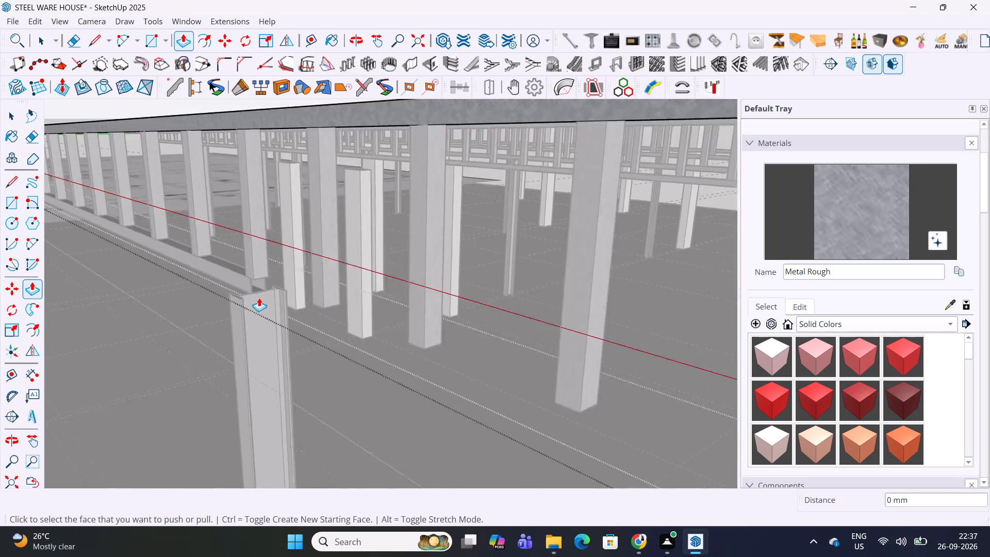
{"action": "scroll", "coordinate": [259, 298], "scroll_direction": "down", "scroll_amount": 2}
{"action": "middle_click_drag", "start_coordinate": [251, 307], "coordinate": [642, 275]}
{"action": "key", "text": "Escape"}
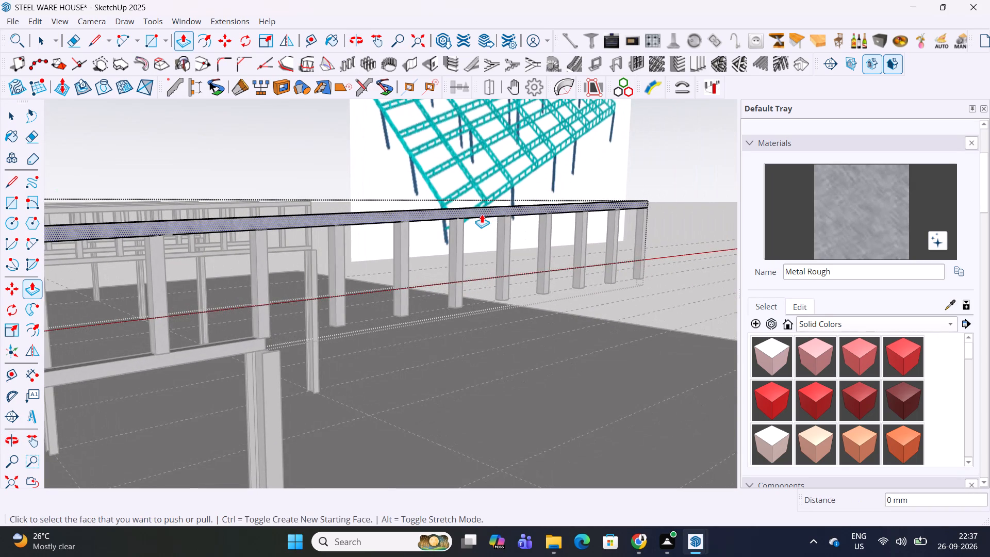
{"action": "key", "text": "space"}
{"action": "key", "text": "Escape"}
{"action": "double_click", "coordinate": [456, 239]}
{"action": "key", "text": "Escape"}
{"action": "left_click", "coordinate": [456, 239]}
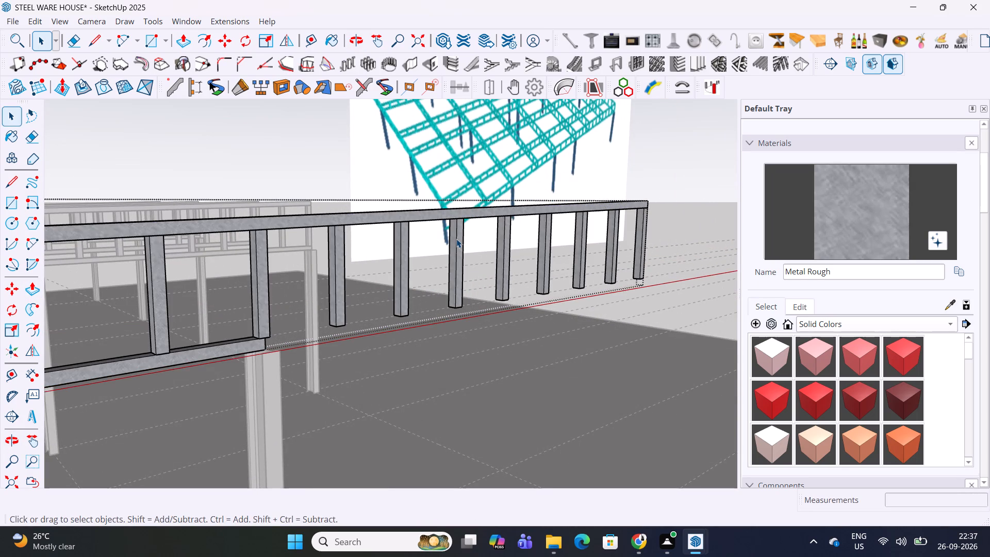
{"action": "triple_click", "coordinate": [641, 233]}
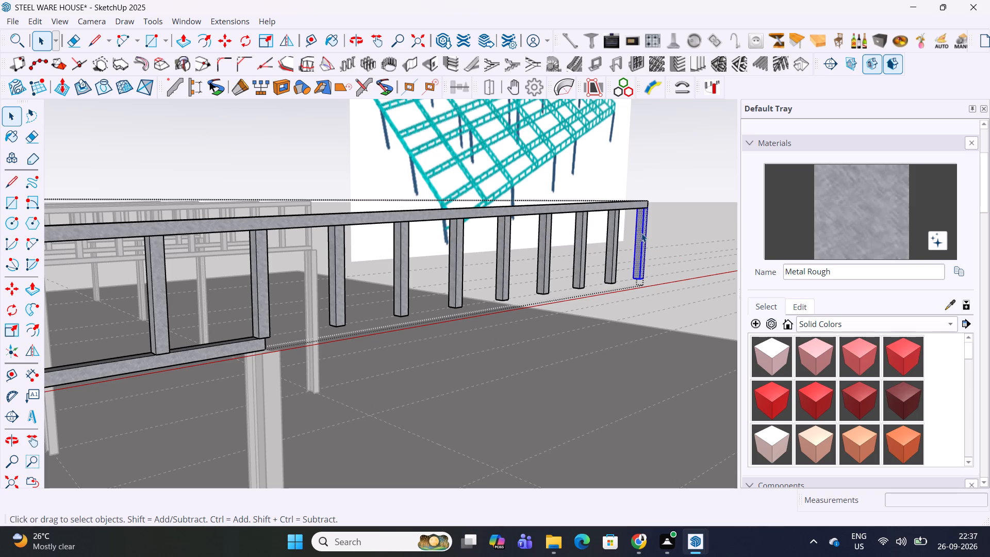
{"action": "key", "text": "Delete"}
{"action": "triple_click", "coordinate": [615, 244]}
{"action": "key", "text": "Delete"}
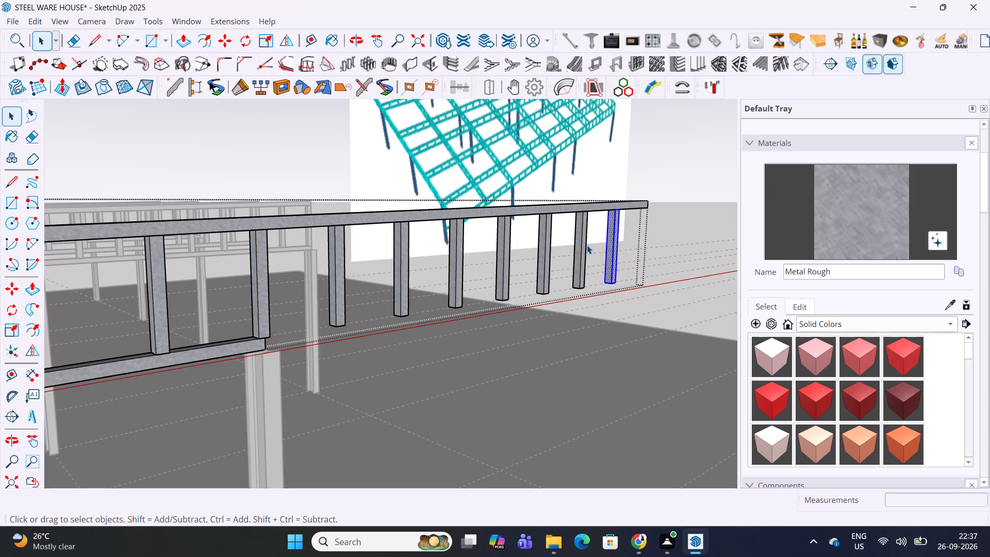
{"action": "triple_click", "coordinate": [583, 245]}
{"action": "key", "text": "Delete"}
{"action": "triple_click", "coordinate": [542, 255]}
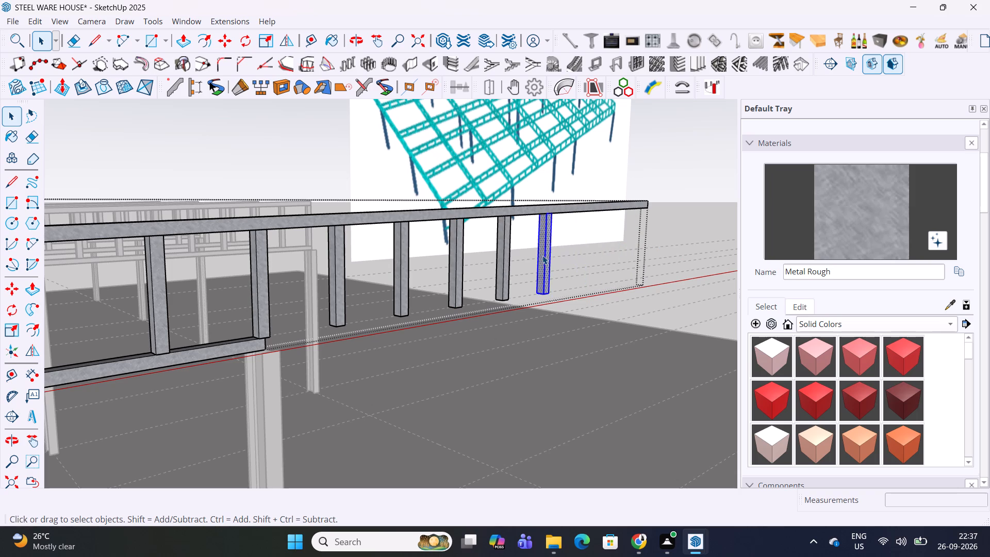
{"action": "left_click", "coordinate": [542, 255]}
{"action": "key", "text": "Delete"}
{"action": "triple_click", "coordinate": [506, 255]}
{"action": "key", "text": "Delete"}
{"action": "triple_click", "coordinate": [461, 255]}
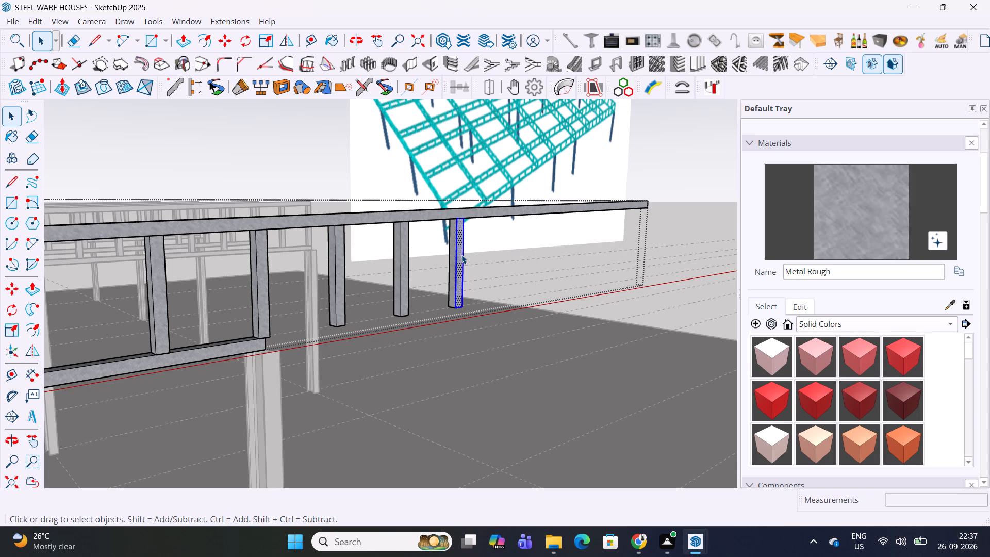
{"action": "key", "text": "Delete"}
{"action": "triple_click", "coordinate": [404, 262]}
{"action": "left_click", "coordinate": [404, 262]}
{"action": "key", "text": "Delete"}
{"action": "triple_click", "coordinate": [333, 268]}
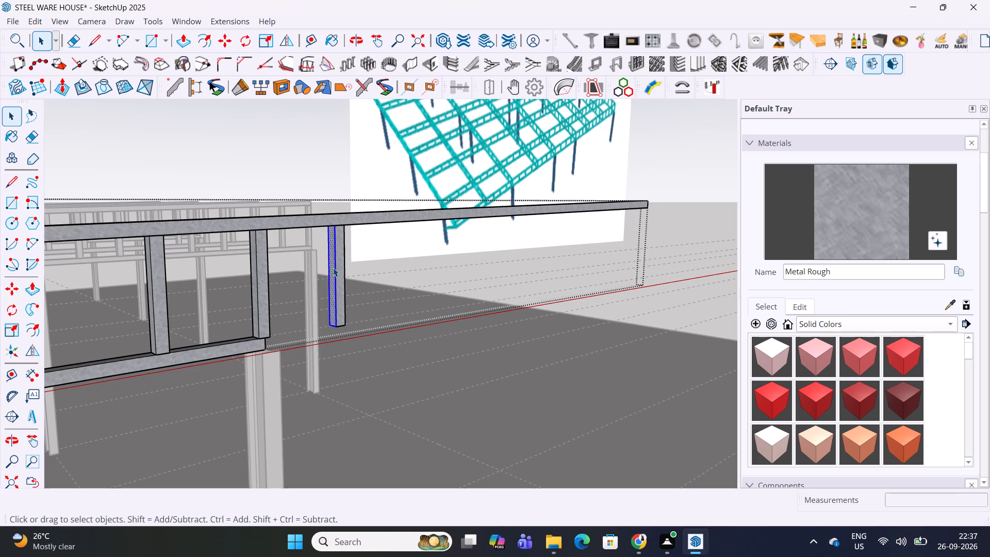
{"action": "key", "text": "Delete"}
Move the truss's last vertical at grid 8 back about 36 mm, aligning its bottom corner with the bottom chord's end.
{"action": "middle_click_drag", "start_coordinate": [418, 272], "coordinate": [381, 280]}
{"action": "middle_click_drag", "start_coordinate": [280, 264], "coordinate": [442, 240], "text": "shift"}
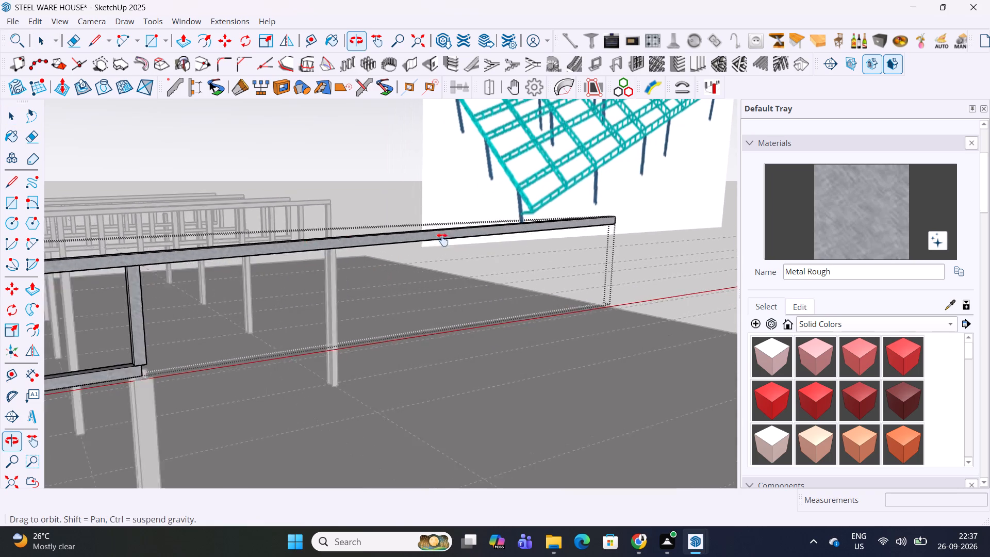
{"action": "middle_click_drag", "start_coordinate": [442, 240], "coordinate": [587, 245], "text": "shift"}
{"action": "scroll", "coordinate": [323, 275], "scroll_direction": "up", "scroll_amount": 5}
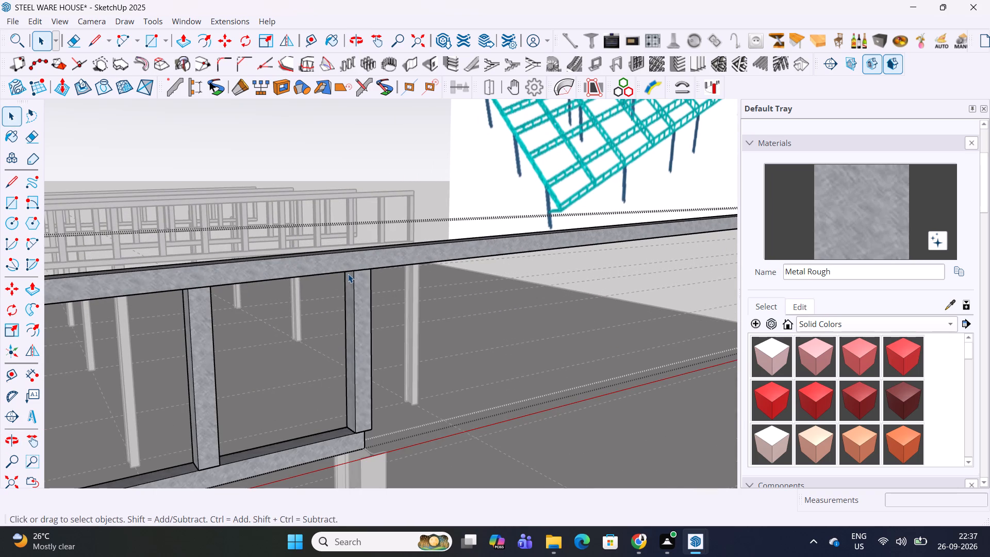
{"action": "middle_click_drag", "start_coordinate": [350, 274], "coordinate": [229, 280]}
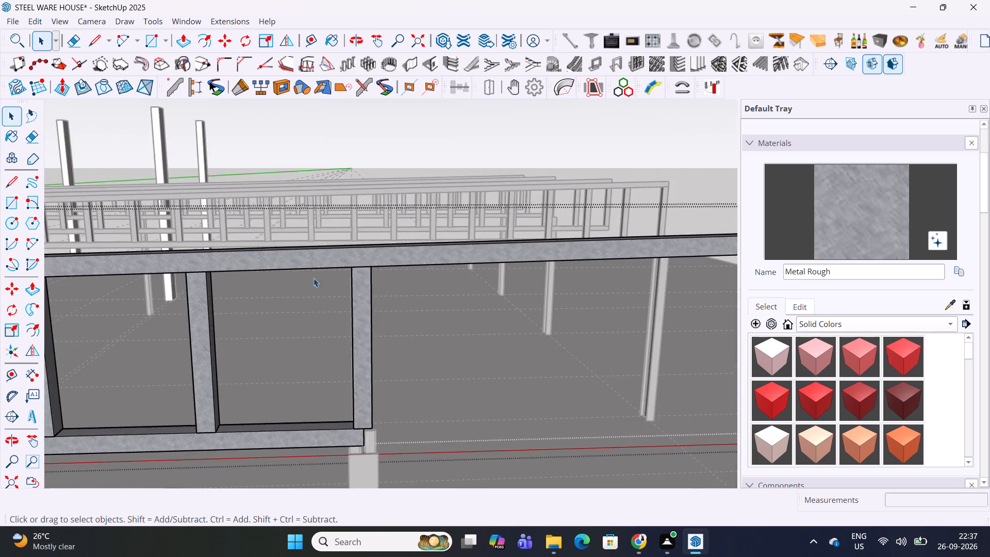
{"action": "scroll", "coordinate": [315, 278], "scroll_direction": "up", "scroll_amount": 3}
{"action": "scroll", "coordinate": [366, 271], "scroll_direction": "down", "scroll_amount": 2}
{"action": "scroll", "coordinate": [392, 228], "scroll_direction": "down", "scroll_amount": 3}
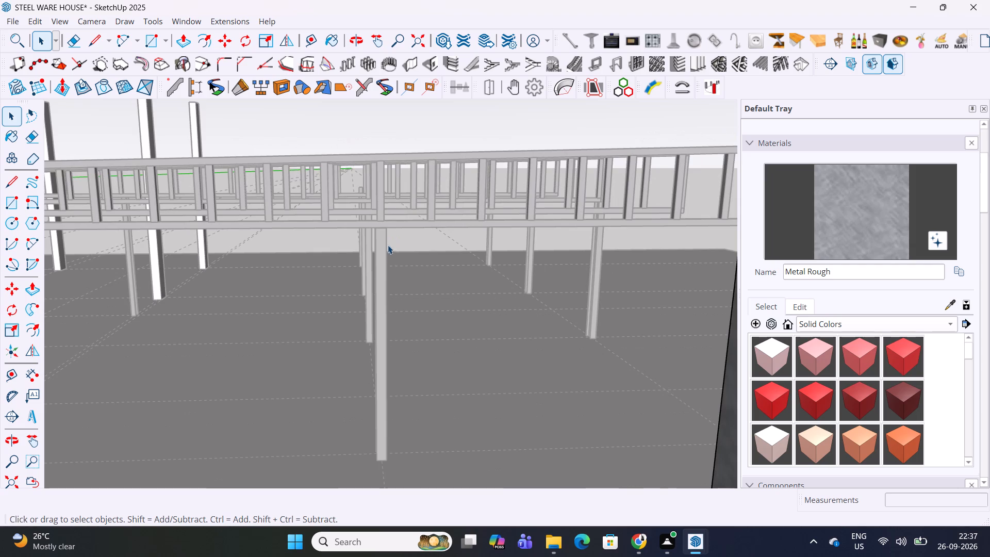
{"action": "scroll", "coordinate": [388, 252], "scroll_direction": "down", "scroll_amount": 5}
{"action": "scroll", "coordinate": [428, 242], "scroll_direction": "up", "scroll_amount": 20}
{"action": "scroll", "coordinate": [428, 242], "scroll_direction": "up", "scroll_amount": 2}
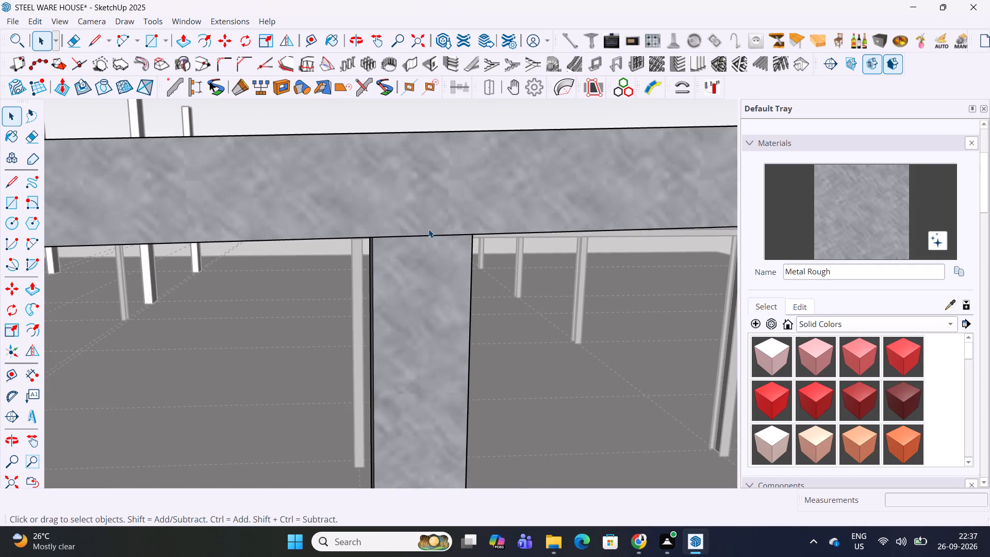
{"action": "middle_click_drag", "start_coordinate": [429, 231], "coordinate": [405, 242]}
{"action": "scroll", "coordinate": [425, 214], "scroll_direction": "down", "scroll_amount": 13}
{"action": "middle_click_drag", "start_coordinate": [415, 341], "coordinate": [394, 248], "text": "shift"}
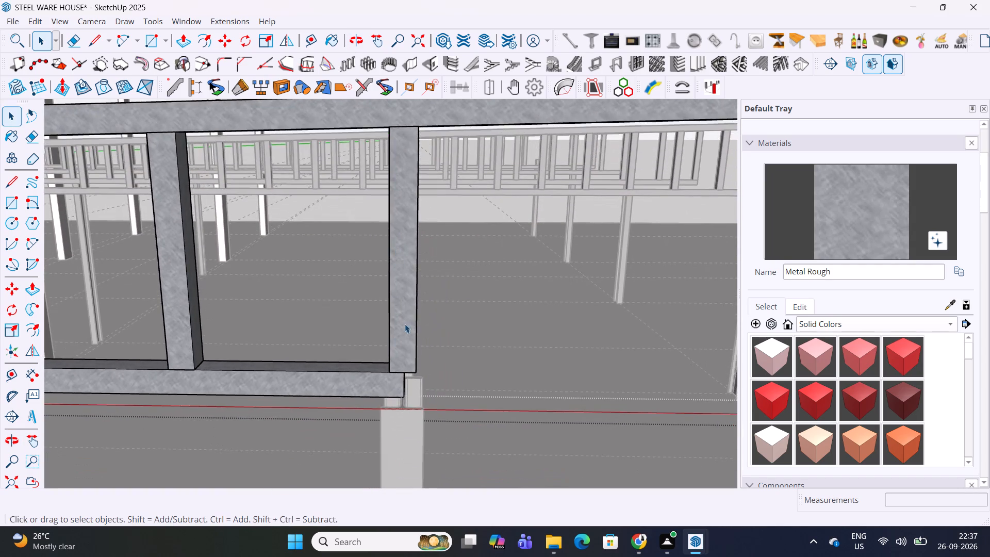
{"action": "scroll", "coordinate": [405, 335], "scroll_direction": "up", "scroll_amount": 4}
{"action": "middle_click_drag", "start_coordinate": [404, 368], "coordinate": [288, 388]}
{"action": "scroll", "coordinate": [399, 364], "scroll_direction": "up", "scroll_amount": 4}
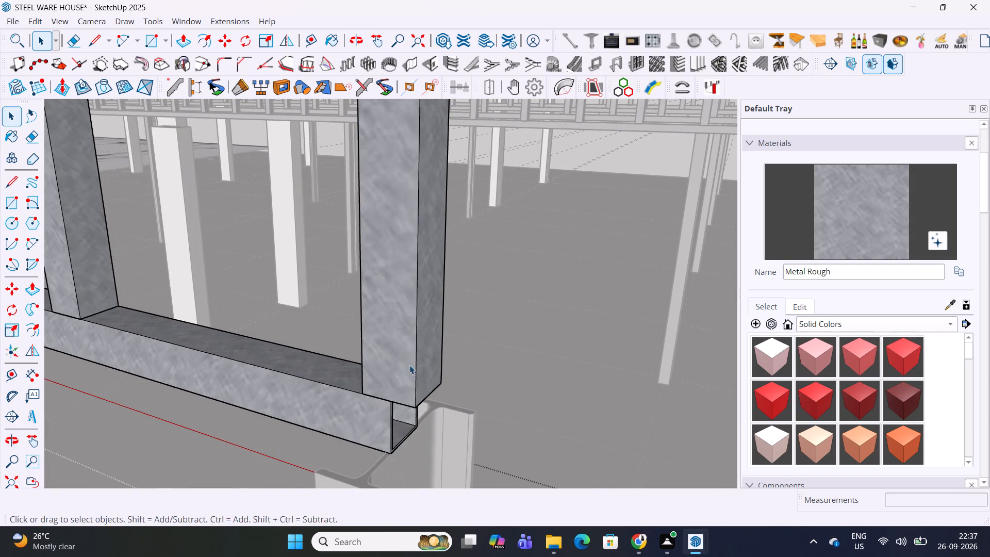
{"action": "triple_click", "coordinate": [409, 365]}
{"action": "left_click", "coordinate": [409, 365]}
{"action": "scroll", "coordinate": [428, 406], "scroll_direction": "up", "scroll_amount": 6}
{"action": "key", "text": "m"}
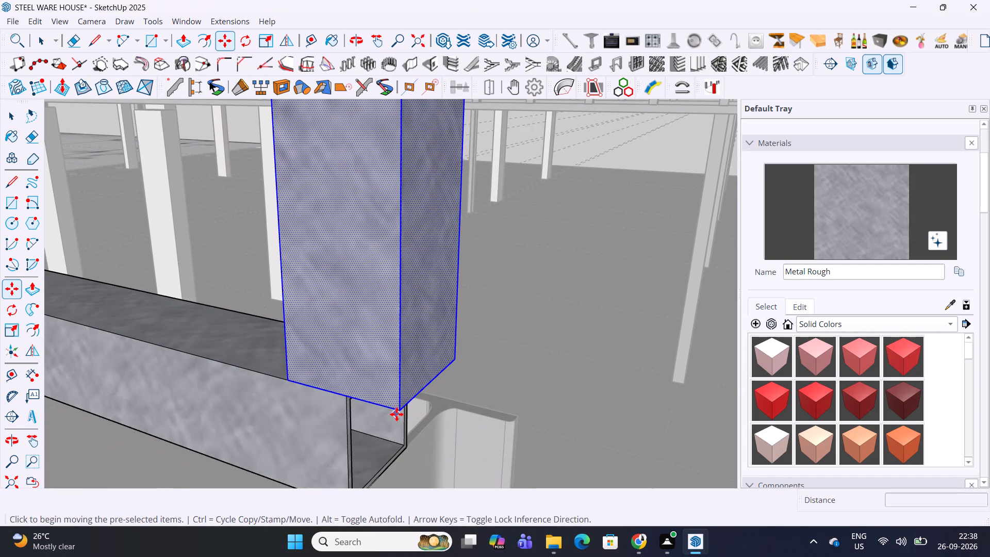
{"action": "left_click", "coordinate": [401, 411]}
{"action": "left_click", "coordinate": [344, 395]}
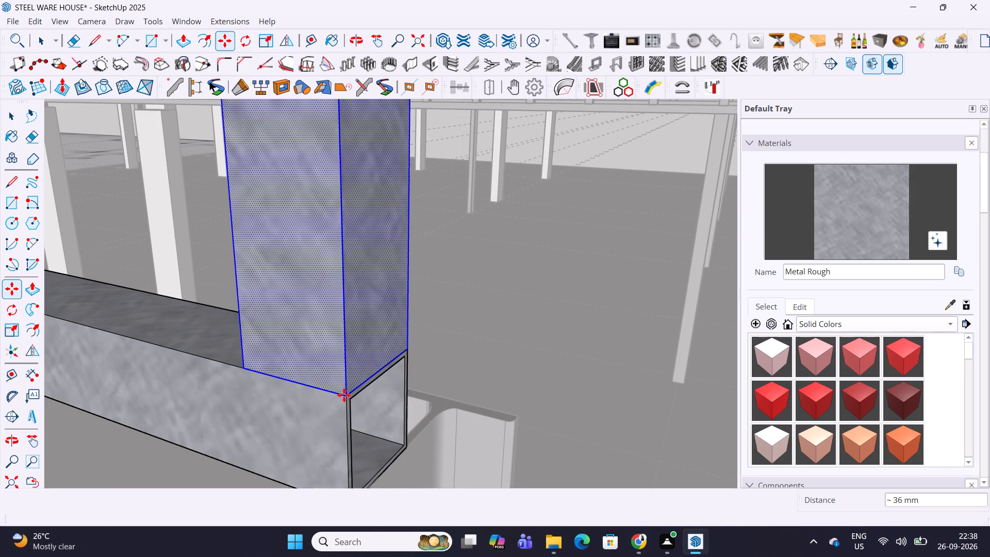
Copy the top edge of the end vertical's front face about 1 mm down to the top chord's lower edge.
{"action": "scroll", "coordinate": [357, 393], "scroll_direction": "down", "scroll_amount": 18}
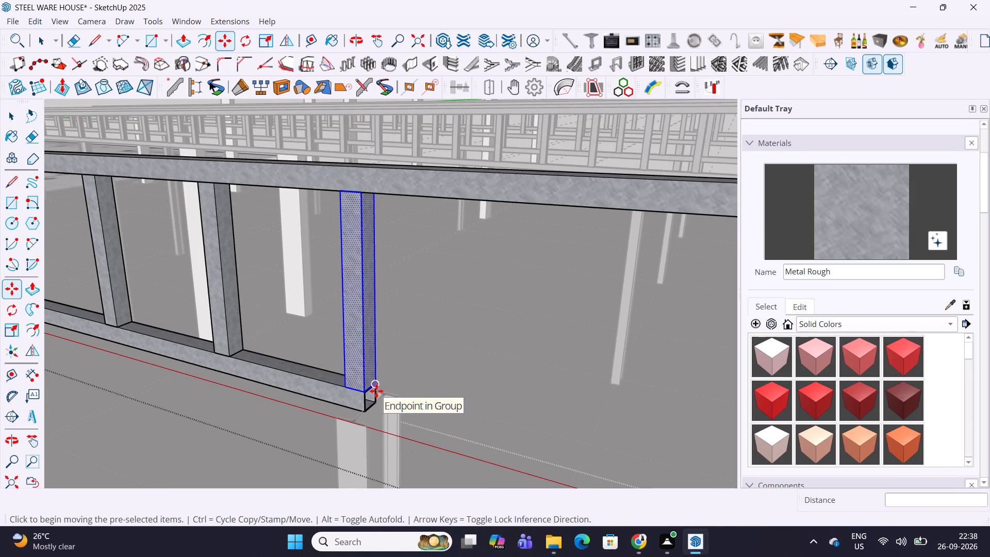
{"action": "scroll", "coordinate": [391, 384], "scroll_direction": "down", "scroll_amount": 6}
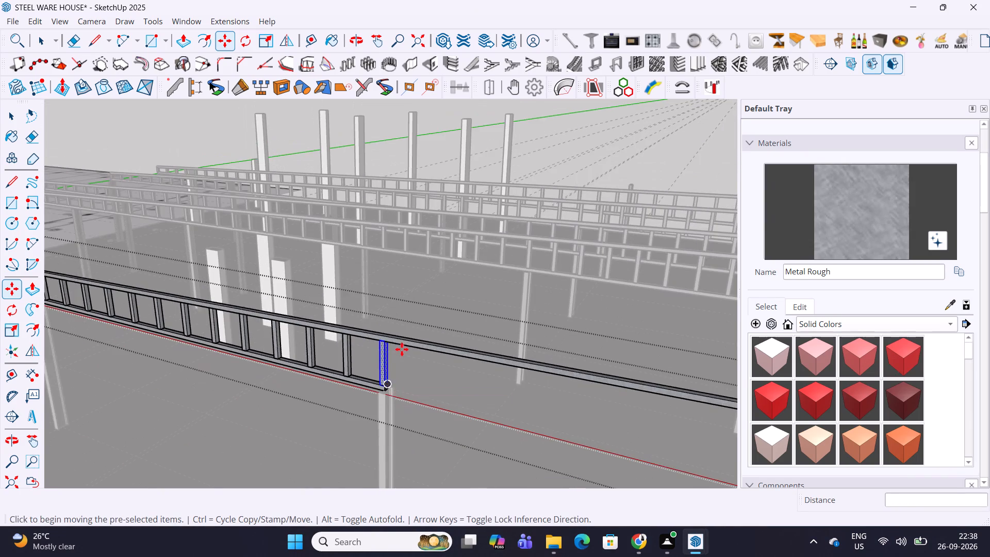
{"action": "scroll", "coordinate": [388, 346], "scroll_direction": "up", "scroll_amount": 20}
{"action": "scroll", "coordinate": [388, 346], "scroll_direction": "up", "scroll_amount": 3}
{"action": "middle_click_drag", "start_coordinate": [375, 316], "coordinate": [403, 291]}
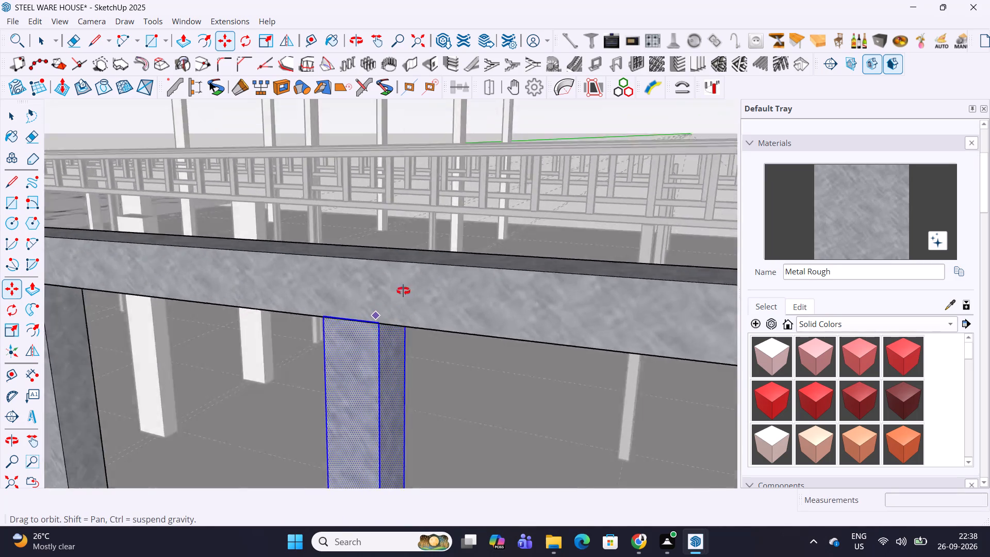
{"action": "middle_click_drag", "start_coordinate": [403, 291], "coordinate": [496, 248]}
{"action": "scroll", "coordinate": [370, 352], "scroll_direction": "up", "scroll_amount": 3}
{"action": "middle_click_drag", "start_coordinate": [383, 346], "coordinate": [313, 348]}
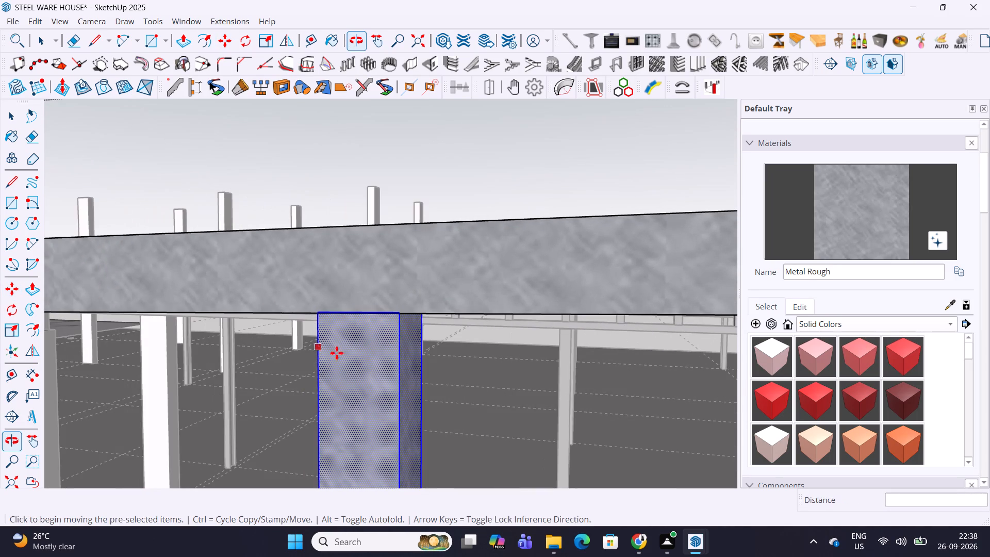
{"action": "scroll", "coordinate": [379, 297], "scroll_direction": "up", "scroll_amount": 7}
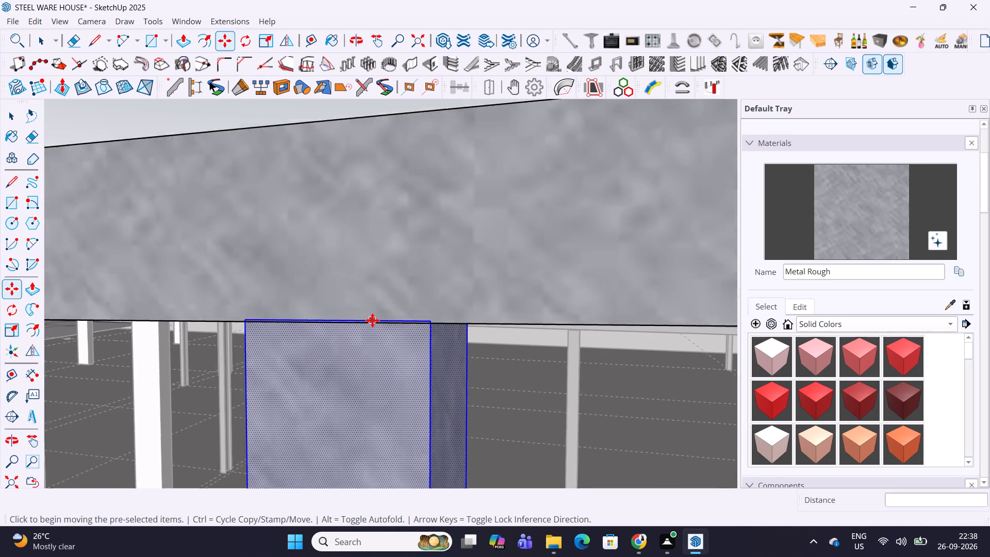
{"action": "scroll", "coordinate": [372, 320], "scroll_direction": "up", "scroll_amount": 6}
{"action": "key", "text": "space"}
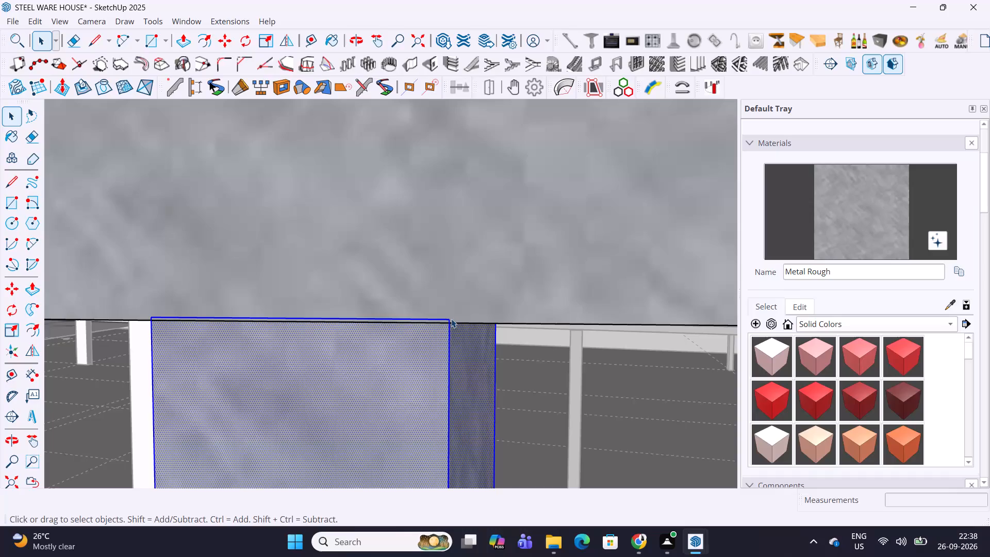
{"action": "middle_click_drag", "start_coordinate": [451, 319], "coordinate": [446, 326]}
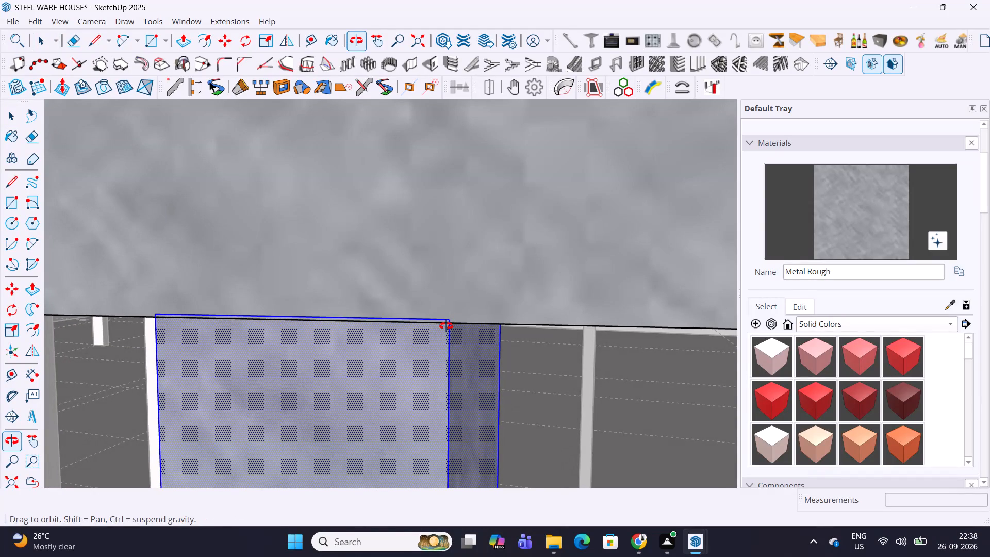
{"action": "middle_click_drag", "start_coordinate": [446, 326], "coordinate": [460, 324]}
{"action": "left_click", "coordinate": [439, 319]}
{"action": "scroll", "coordinate": [439, 319], "scroll_direction": "up", "scroll_amount": 5}
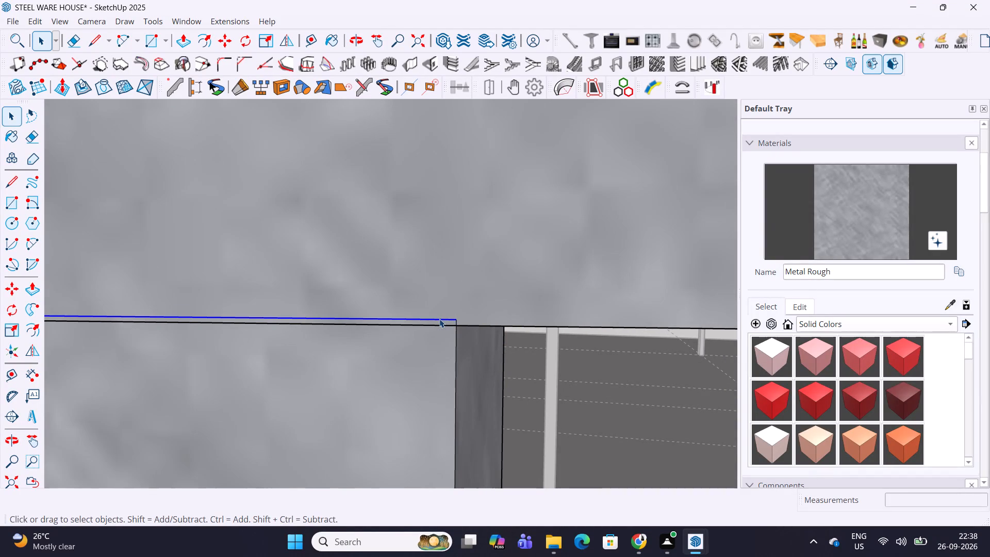
{"action": "key", "text": "m"}
{"action": "left_click", "coordinate": [456, 320]}
{"action": "scroll", "coordinate": [456, 320], "scroll_direction": "up", "scroll_amount": 4, "text": "ctrl"}
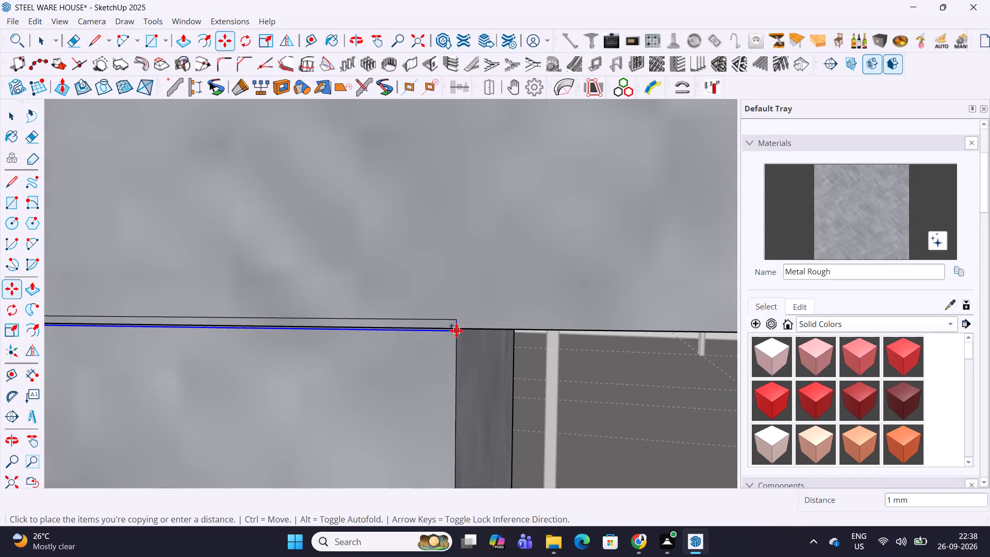
{"action": "scroll", "coordinate": [459, 331], "scroll_direction": "up", "scroll_amount": 11}
{"action": "left_click", "coordinate": [451, 324]}
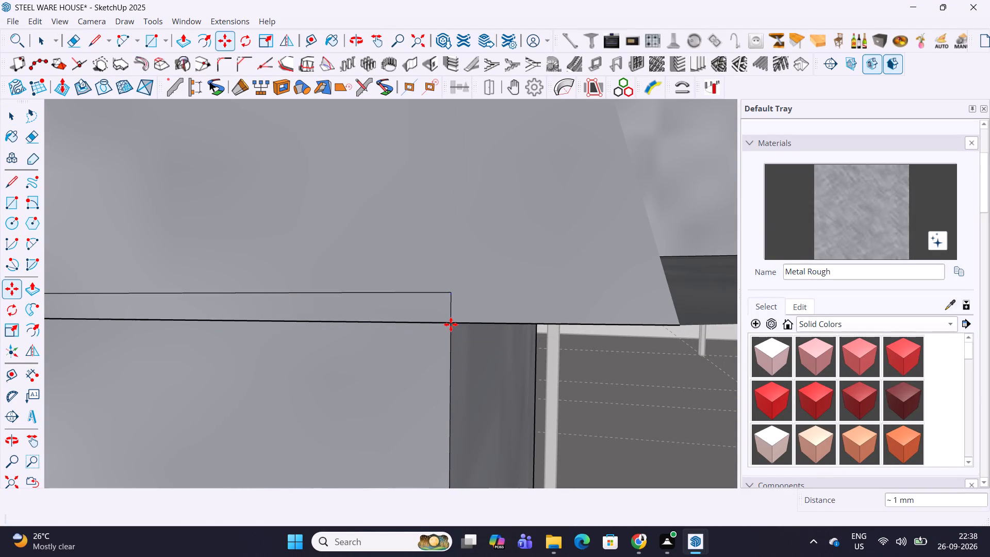
Push the thin strip at the top of the end vertical through 80 mm to remove its overlap with the top chord.
{"action": "key", "text": "p"}
{"action": "key", "text": "Escape"}
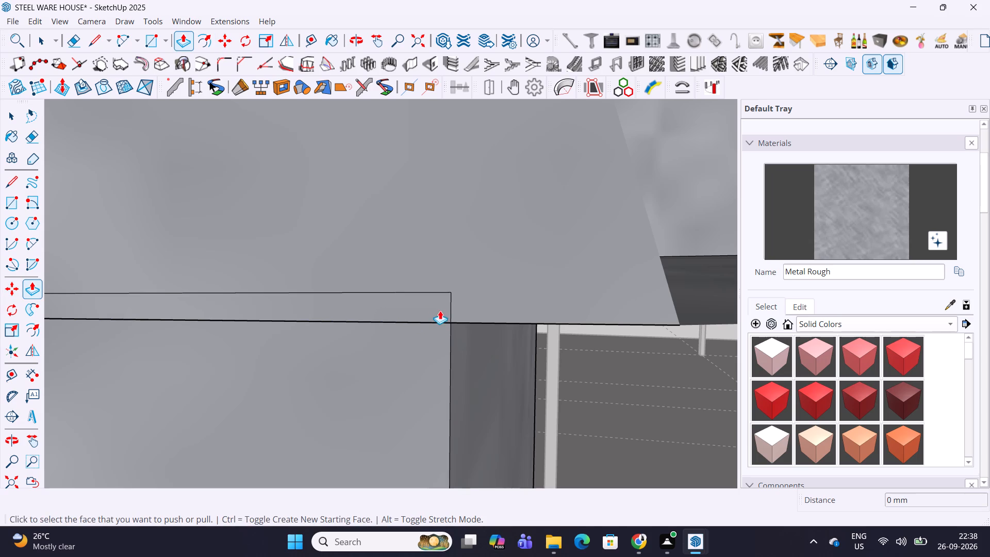
{"action": "left_click", "coordinate": [429, 310]}
{"action": "left_click", "coordinate": [536, 351]}
Open the top chord and draw an about 80 mm line across its side face, up from the end vertical's outer corner.
{"action": "scroll", "coordinate": [536, 351], "scroll_direction": "down", "scroll_amount": 4}
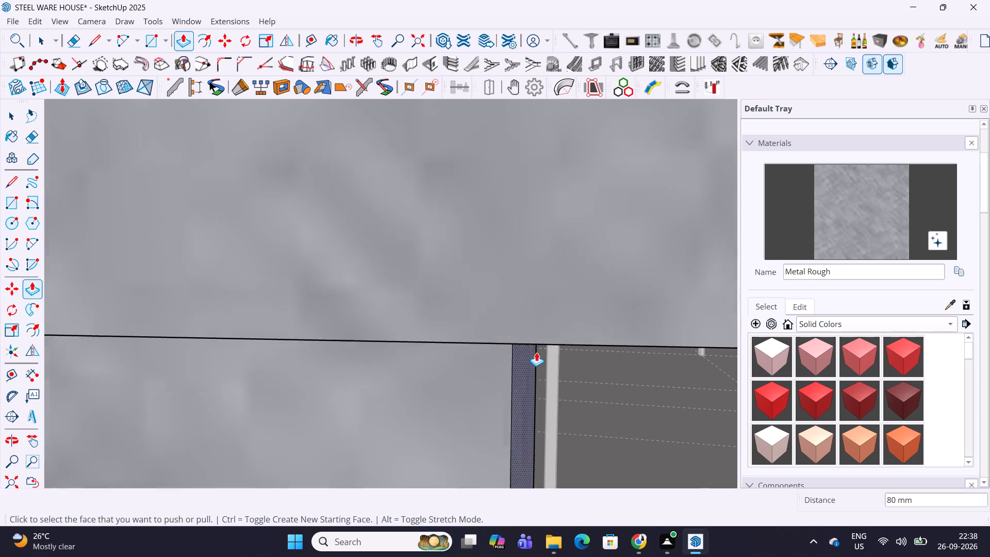
{"action": "scroll", "coordinate": [536, 352], "scroll_direction": "down", "scroll_amount": 4}
{"action": "key", "text": "space"}
{"action": "left_click", "coordinate": [530, 317]}
{"action": "double_click", "coordinate": [530, 317]}
{"action": "left_click", "coordinate": [534, 318]}
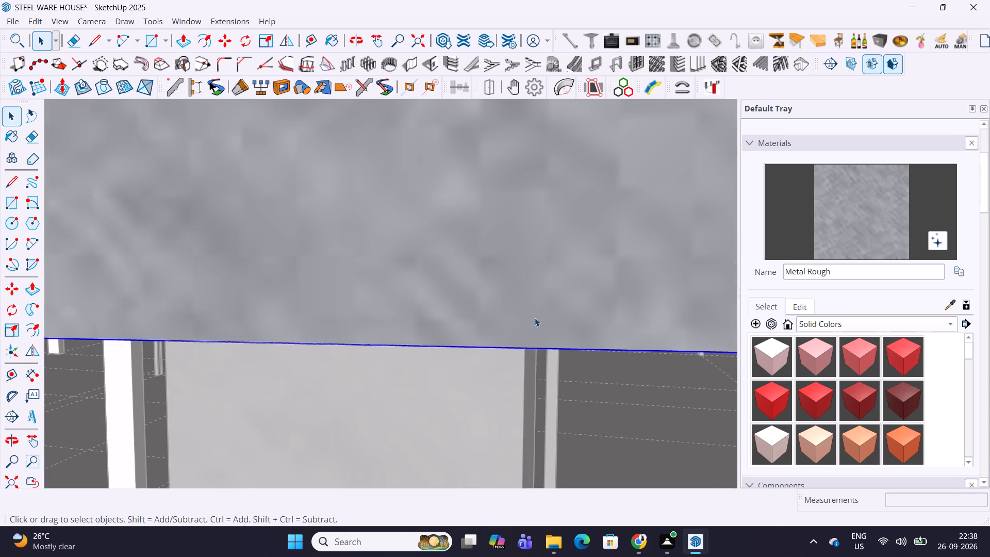
{"action": "key", "text": "l"}
{"action": "key", "text": "space"}
{"action": "triple_click", "coordinate": [534, 332]}
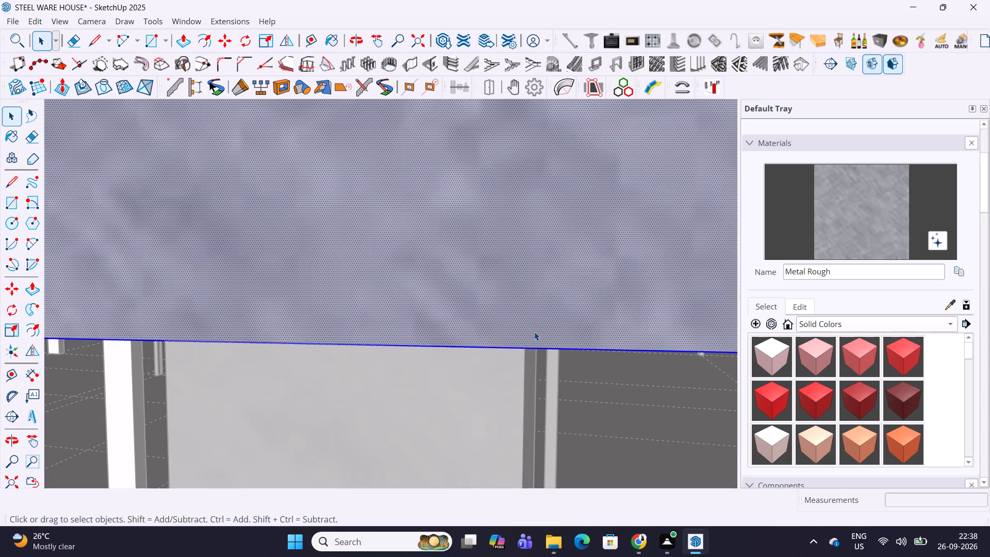
{"action": "key", "text": "l"}
{"action": "left_click", "coordinate": [524, 350]}
{"action": "scroll", "coordinate": [524, 350], "scroll_direction": "down", "scroll_amount": 11}
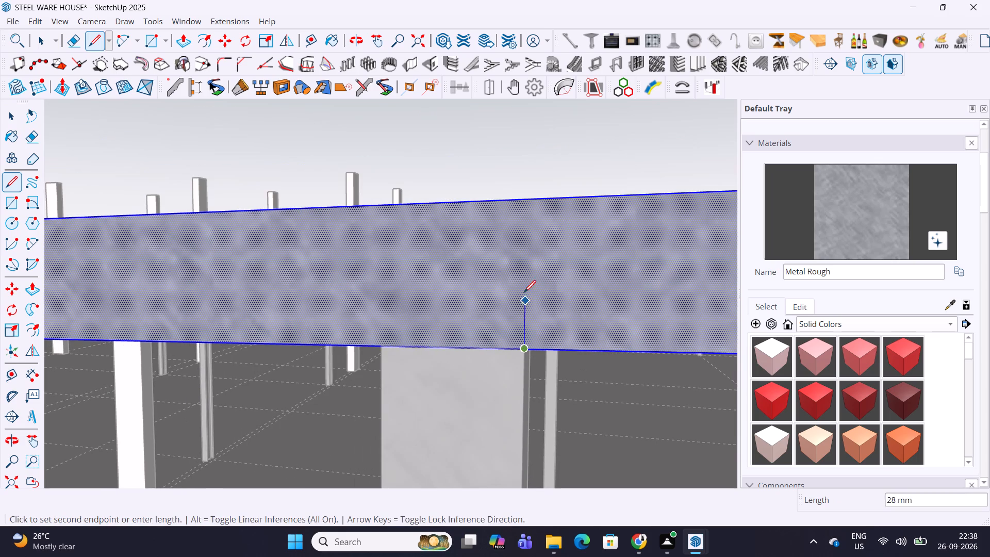
{"action": "left_click", "coordinate": [529, 201]}
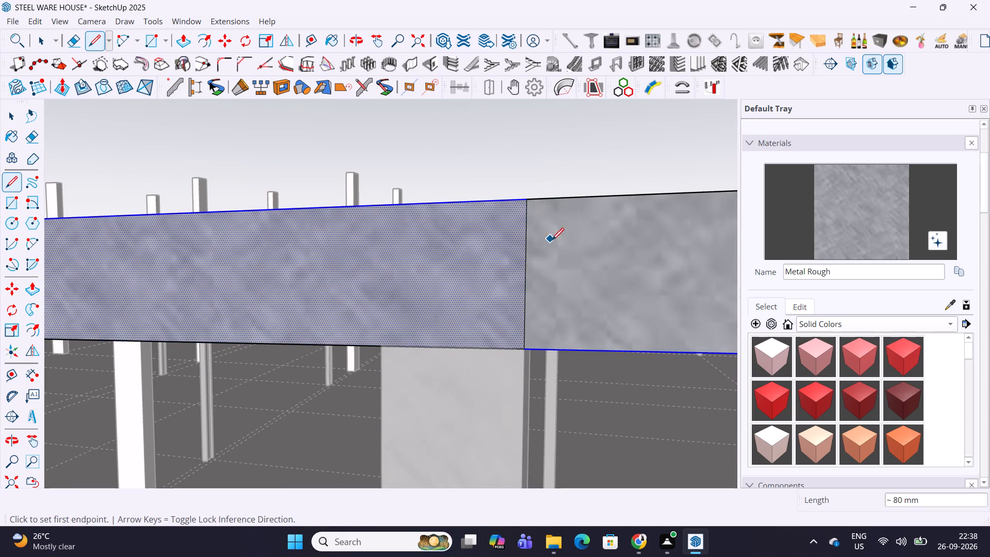
Push the top chord's side face beyond the drawn line through 80 mm to trim the excess past the end vertical.
{"action": "key", "text": "p"}
{"action": "key", "text": "Escape"}
{"action": "left_click", "coordinate": [576, 322]}
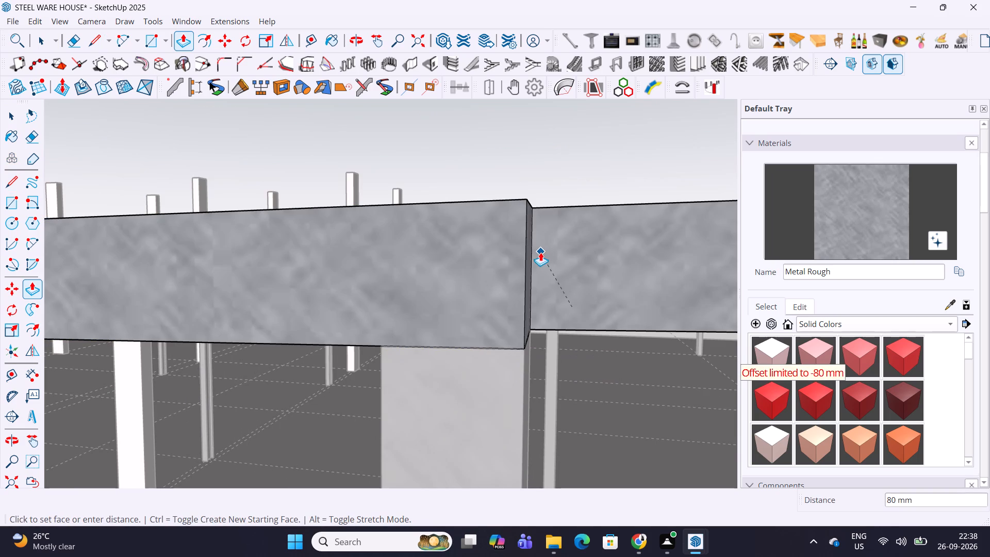
{"action": "left_click", "coordinate": [540, 252]}
{"action": "scroll", "coordinate": [534, 254], "scroll_direction": "down", "scroll_amount": 11}
{"action": "key", "text": "space"}
{"action": "key", "text": "Escape"}
{"action": "key", "text": "Escape"}
{"action": "key", "text": "Escape"}
{"action": "key", "text": "Escape"}
{"action": "scroll", "coordinate": [485, 280], "scroll_direction": "down", "scroll_amount": 12}
Examine the modelled trusses and columns from several sides against the teal 3D reference image, focusing on the grid H truss.
{"action": "middle_click_drag", "start_coordinate": [485, 280], "coordinate": [222, 278]}
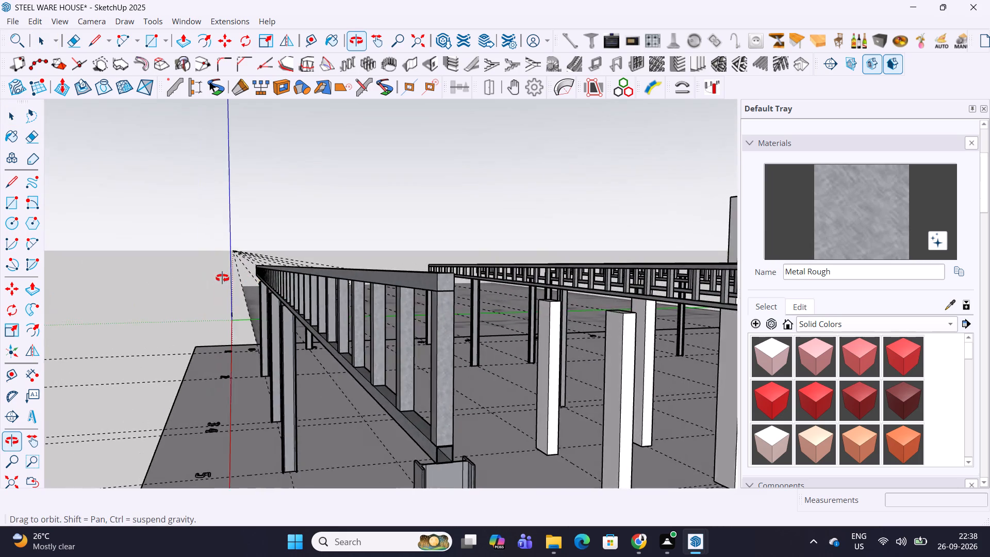
{"action": "middle_click_drag", "start_coordinate": [222, 278], "coordinate": [564, 299]}
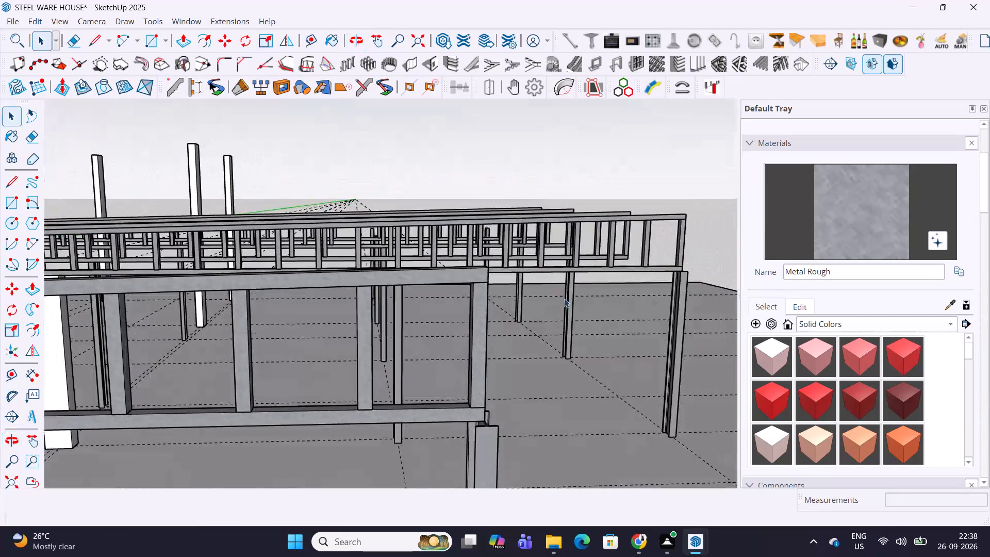
{"action": "scroll", "coordinate": [564, 296], "scroll_direction": "down", "scroll_amount": 7}
{"action": "middle_click_drag", "start_coordinate": [568, 293], "coordinate": [274, 341]}
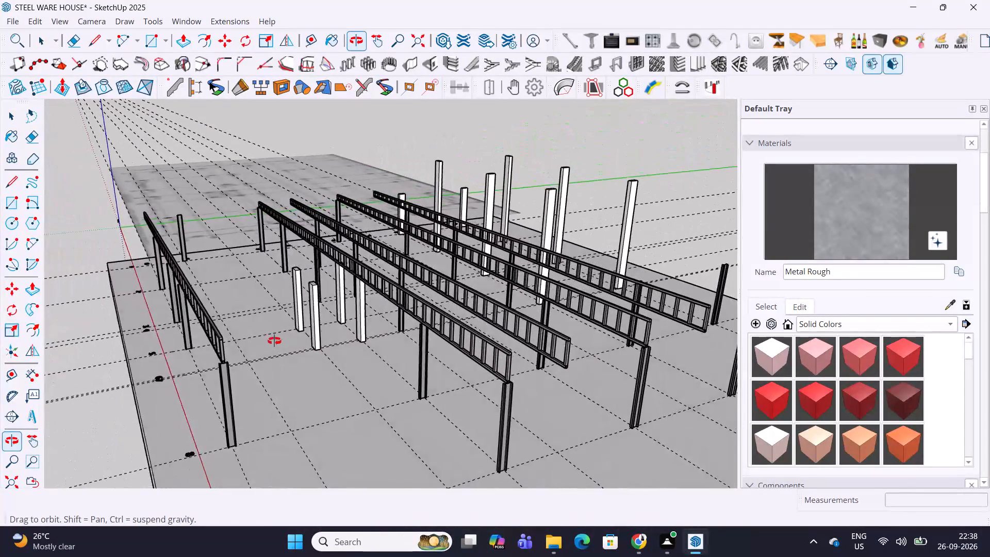
{"action": "middle_click_drag", "start_coordinate": [274, 341], "coordinate": [550, 277]}
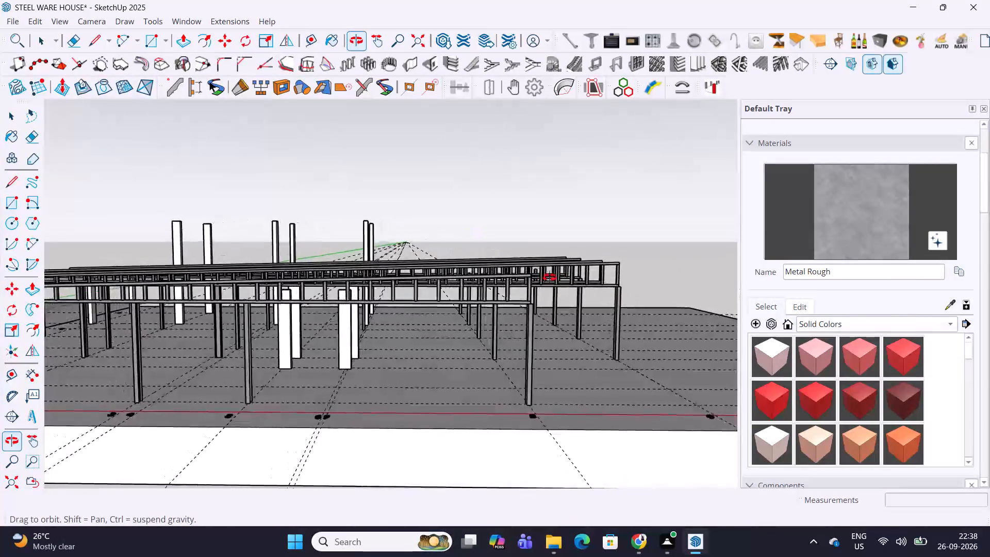
{"action": "middle_click_drag", "start_coordinate": [550, 277], "coordinate": [654, 278]}
{"action": "scroll", "coordinate": [654, 278], "scroll_direction": "down", "scroll_amount": 4}
{"action": "middle_click_drag", "start_coordinate": [687, 270], "coordinate": [496, 321], "text": "shift"}
{"action": "scroll", "coordinate": [522, 286], "scroll_direction": "up", "scroll_amount": 5}
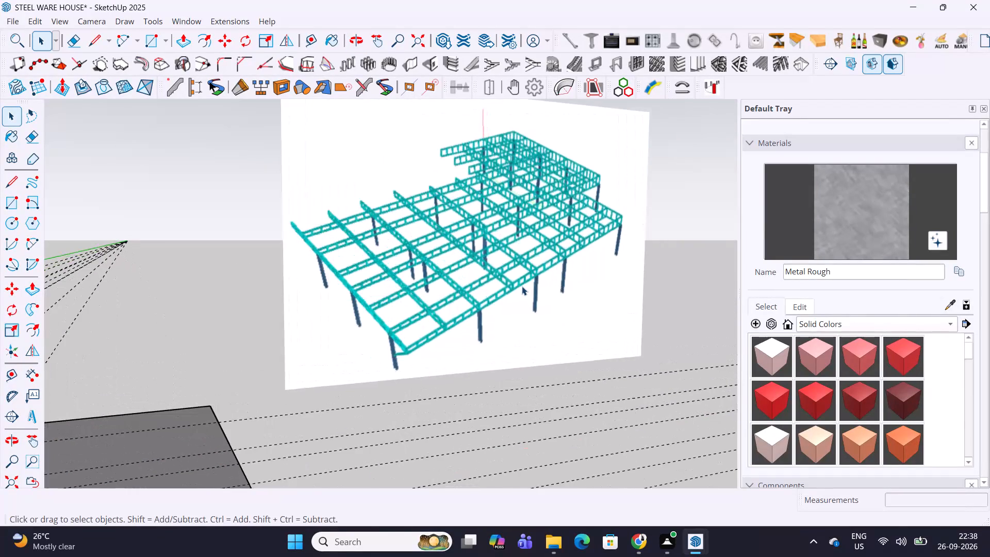
{"action": "scroll", "coordinate": [522, 286], "scroll_direction": "down", "scroll_amount": 11}
{"action": "scroll", "coordinate": [352, 335], "scroll_direction": "up", "scroll_amount": 2}
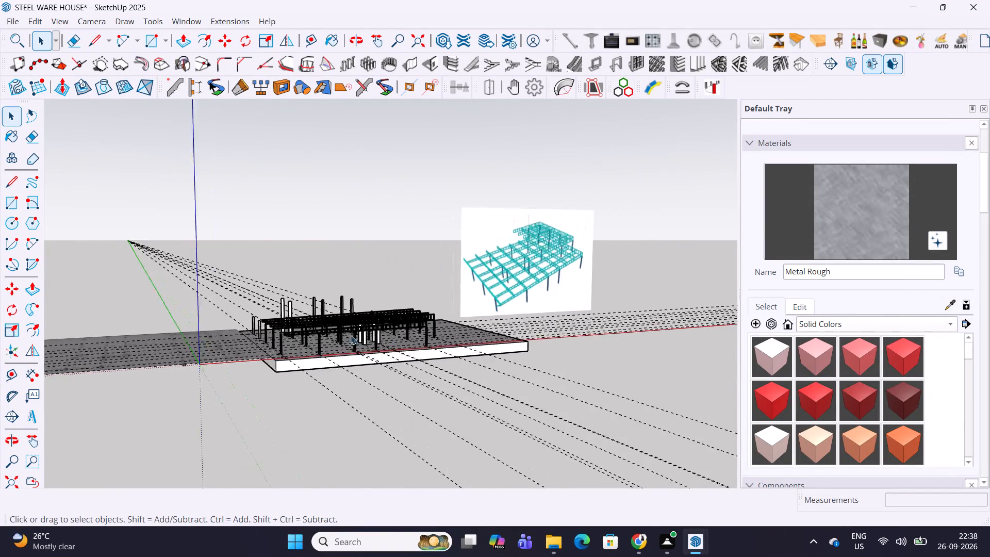
{"action": "scroll", "coordinate": [351, 335], "scroll_direction": "up", "scroll_amount": 9}
{"action": "middle_click_drag", "start_coordinate": [331, 324], "coordinate": [293, 310]}
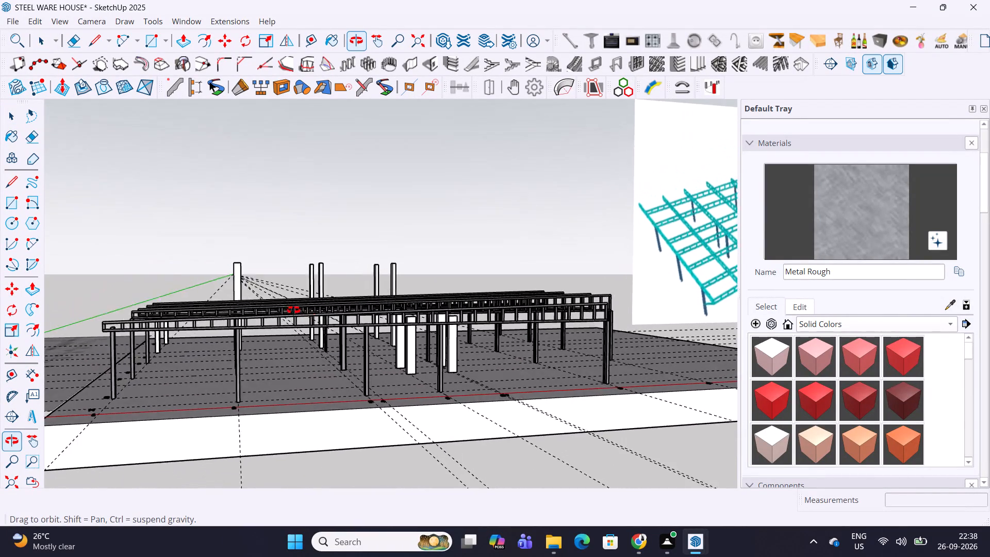
{"action": "middle_click_drag", "start_coordinate": [293, 310], "coordinate": [249, 321]}
{"action": "scroll", "coordinate": [346, 332], "scroll_direction": "down", "scroll_amount": 6}
{"action": "middle_click_drag", "start_coordinate": [500, 322], "coordinate": [475, 328], "text": "shift"}
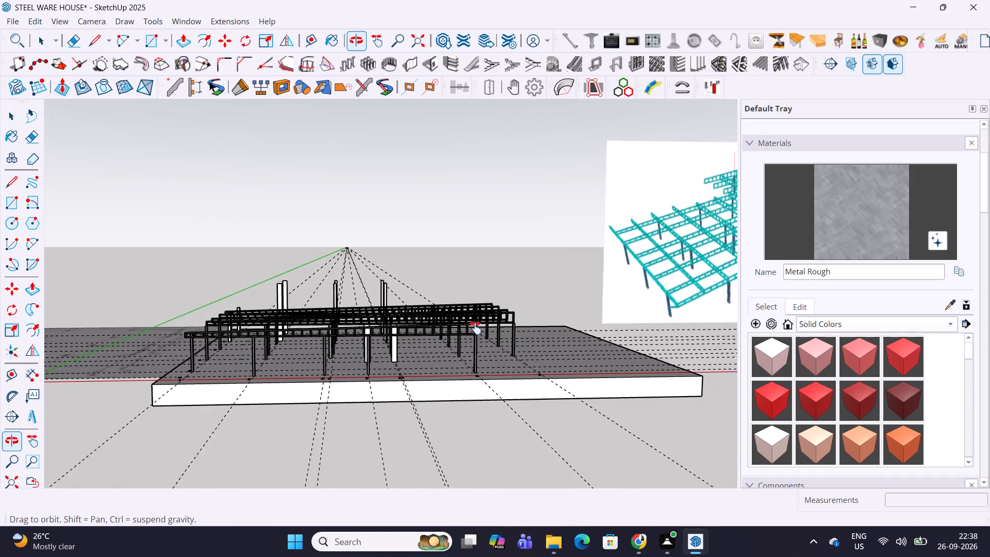
{"action": "middle_click_drag", "start_coordinate": [475, 328], "coordinate": [375, 336], "text": "shift"}
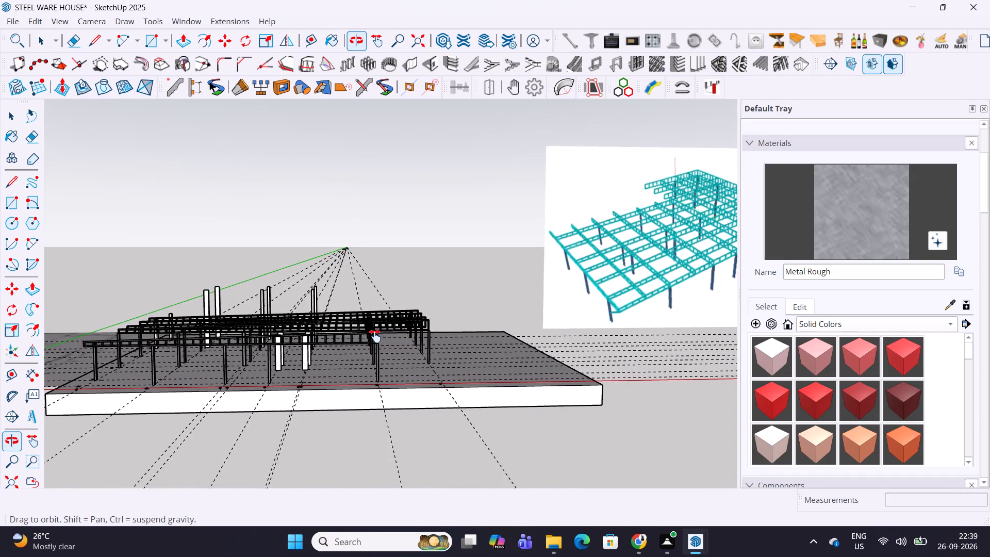
{"action": "middle_click_drag", "start_coordinate": [375, 336], "coordinate": [303, 342], "text": "shift"}
{"action": "scroll", "coordinate": [351, 341], "scroll_direction": "down", "scroll_amount": 1}
{"action": "middle_click_drag", "start_coordinate": [346, 340], "coordinate": [333, 503]}
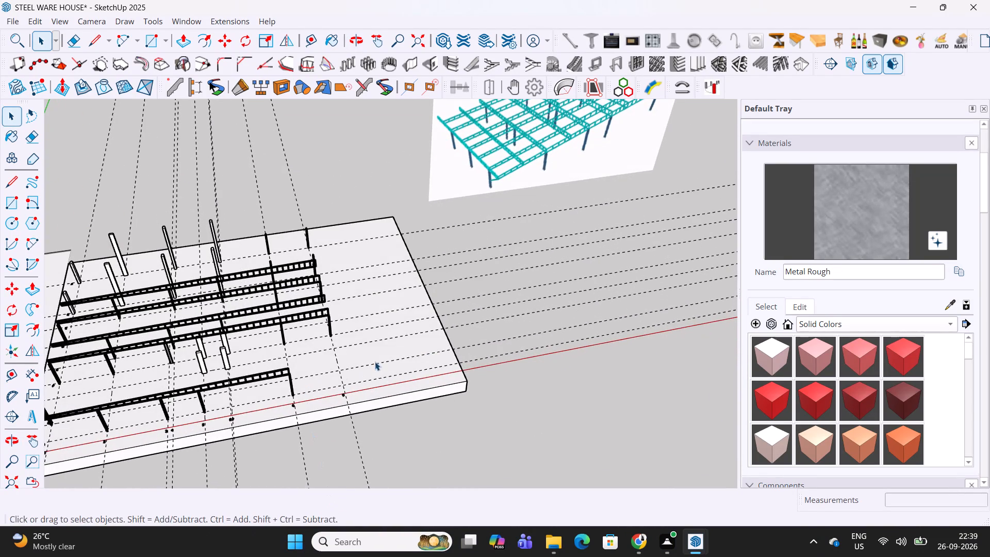
{"action": "middle_click_drag", "start_coordinate": [375, 362], "coordinate": [365, 442]}
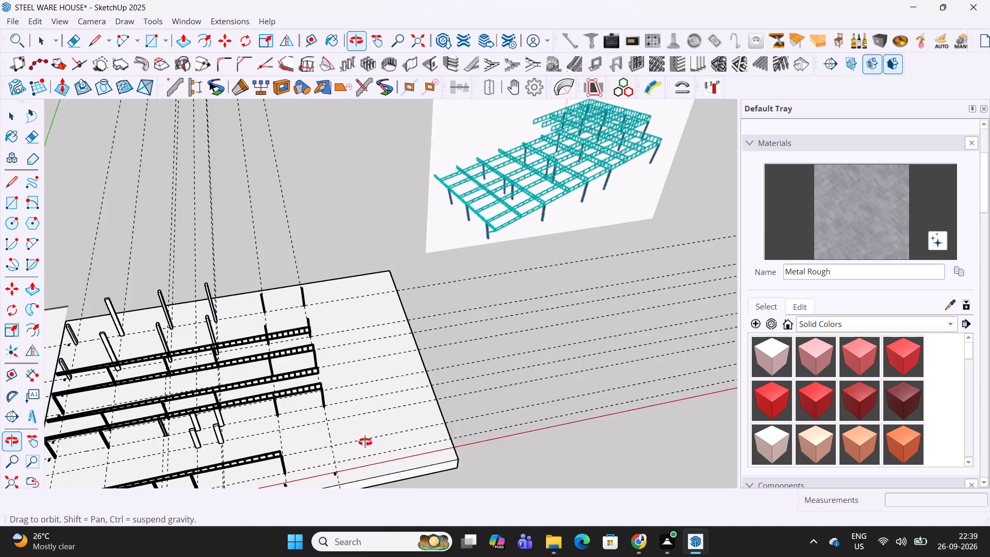
{"action": "middle_click_drag", "start_coordinate": [365, 442], "coordinate": [359, 387]}
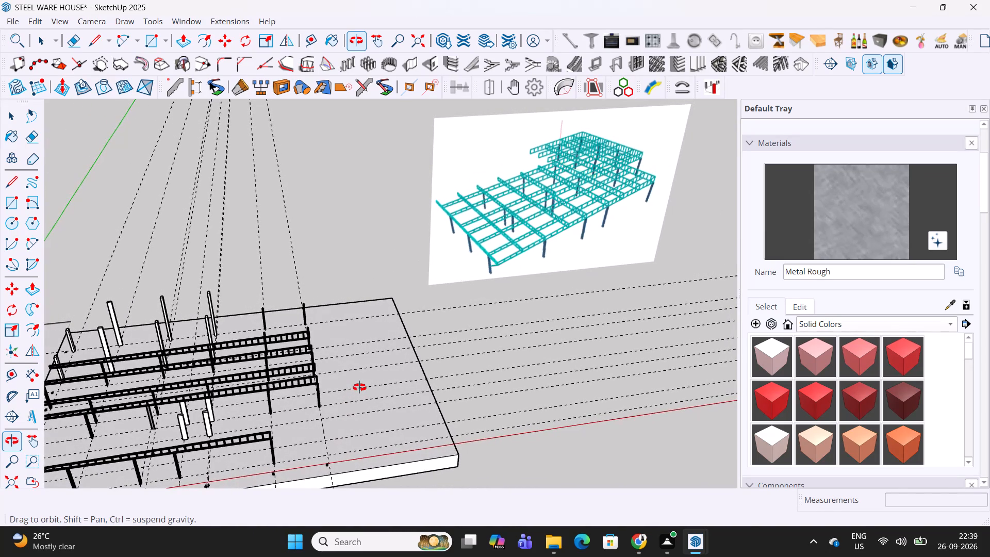
{"action": "middle_click_drag", "start_coordinate": [359, 387], "coordinate": [421, 366]}
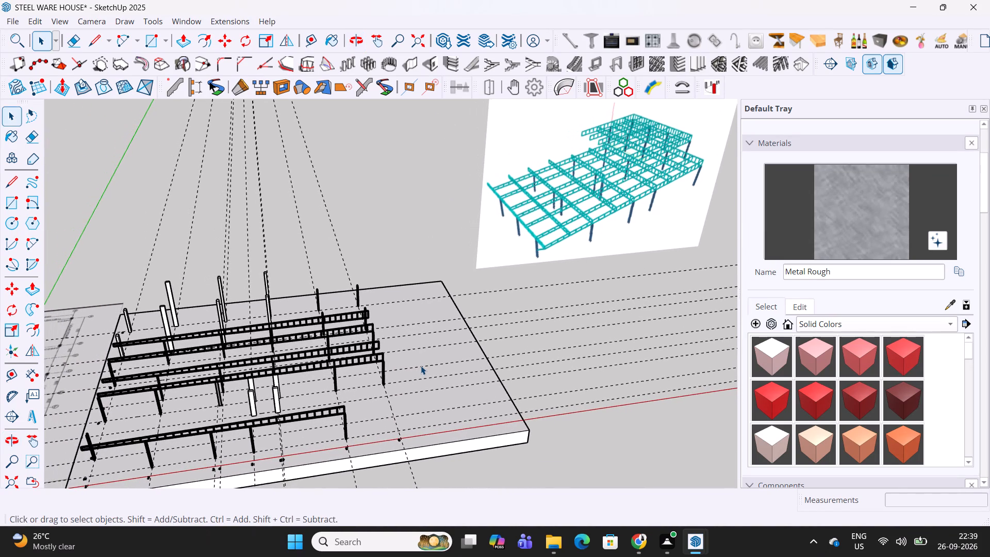
{"action": "middle_click_drag", "start_coordinate": [421, 366], "coordinate": [415, 390]}
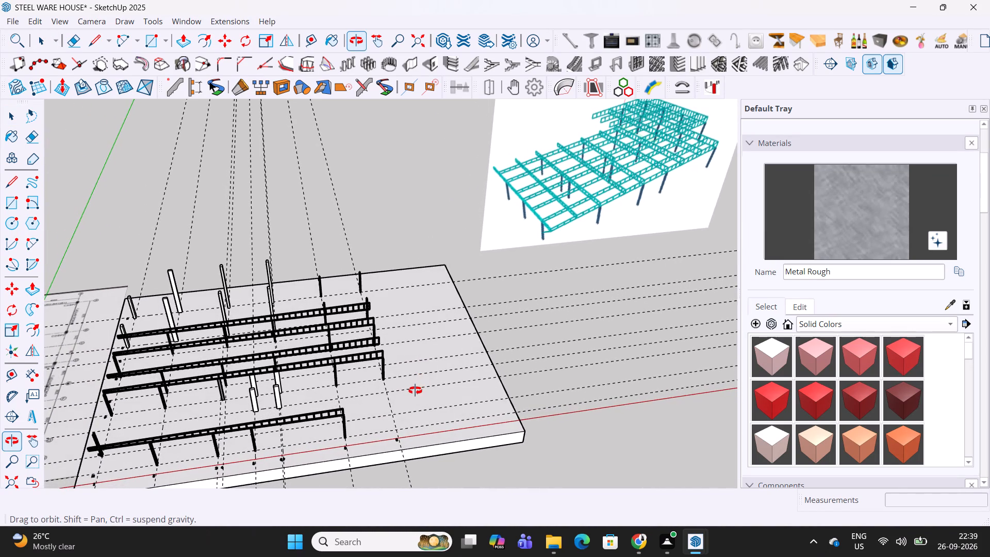
{"action": "middle_click_drag", "start_coordinate": [415, 390], "coordinate": [412, 389]}
{"action": "scroll", "coordinate": [278, 405], "scroll_direction": "up", "scroll_amount": 2}
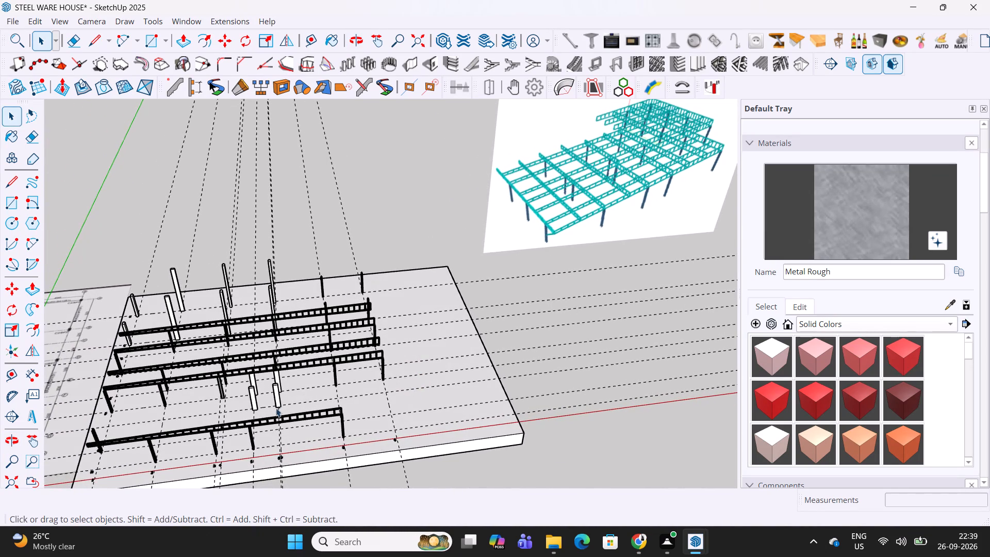
{"action": "scroll", "coordinate": [276, 408], "scroll_direction": "up", "scroll_amount": 8}
{"action": "left_click", "coordinate": [280, 426]}
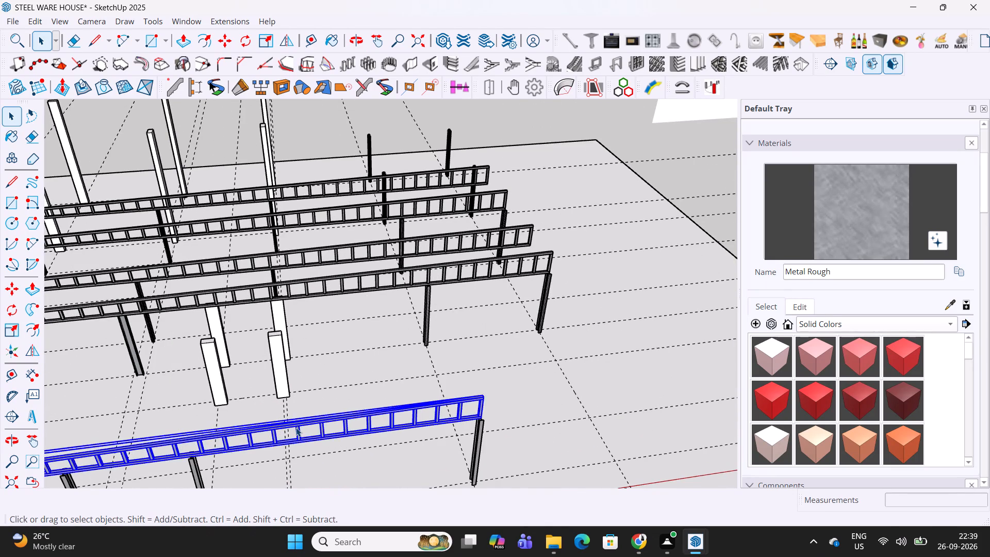
{"action": "scroll", "coordinate": [296, 428], "scroll_direction": "up", "scroll_amount": 5}
{"action": "scroll", "coordinate": [341, 352], "scroll_direction": "down", "scroll_amount": 6}
{"action": "scroll", "coordinate": [394, 352], "scroll_direction": "down", "scroll_amount": 5}
{"action": "scroll", "coordinate": [479, 346], "scroll_direction": "down", "scroll_amount": 6}
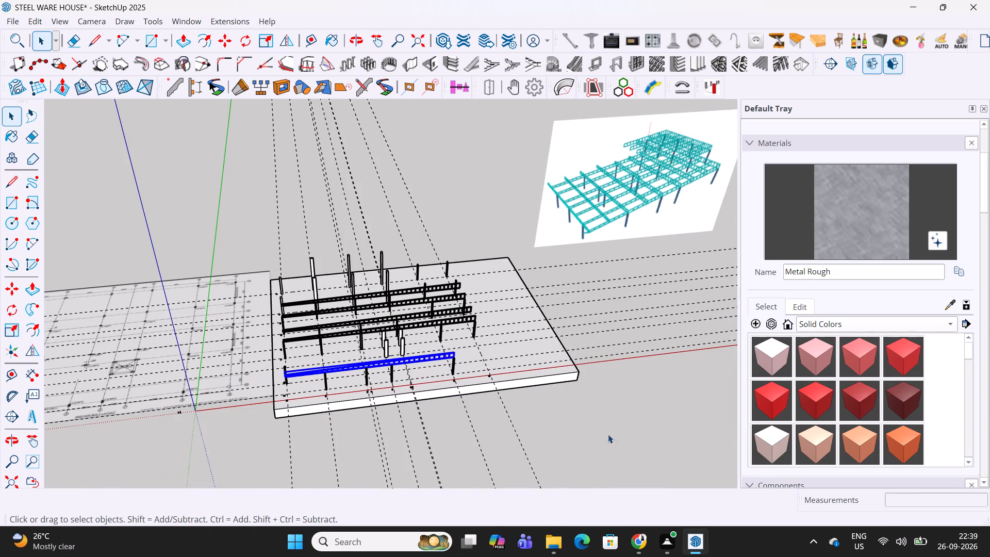
Switch to the truss framing PDF in Chrome and check the page 3 layout between grids B and H, including the lift cutout.
{"action": "left_click", "coordinate": [638, 537]}
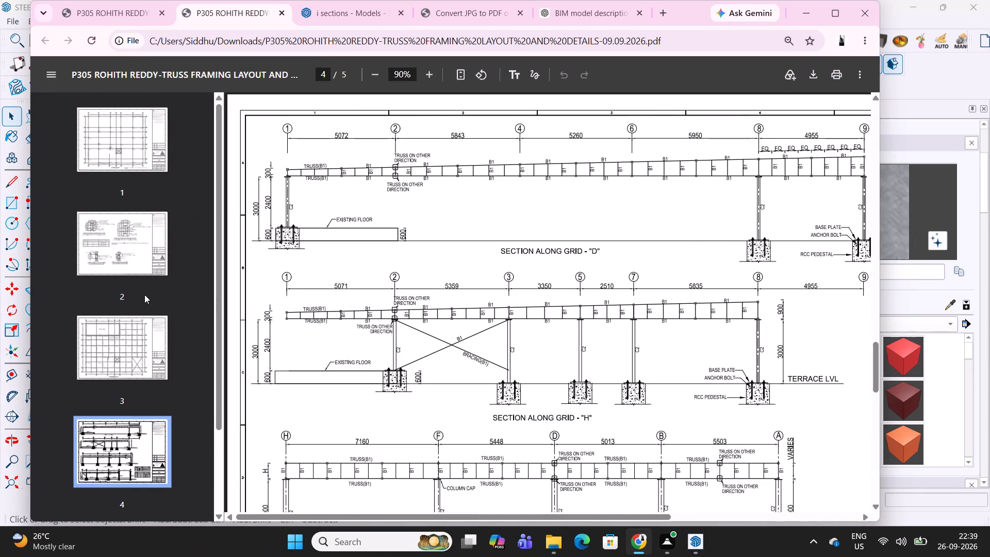
{"action": "left_click", "coordinate": [118, 362]}
{"action": "scroll", "coordinate": [515, 323], "scroll_direction": "down", "scroll_amount": 3}
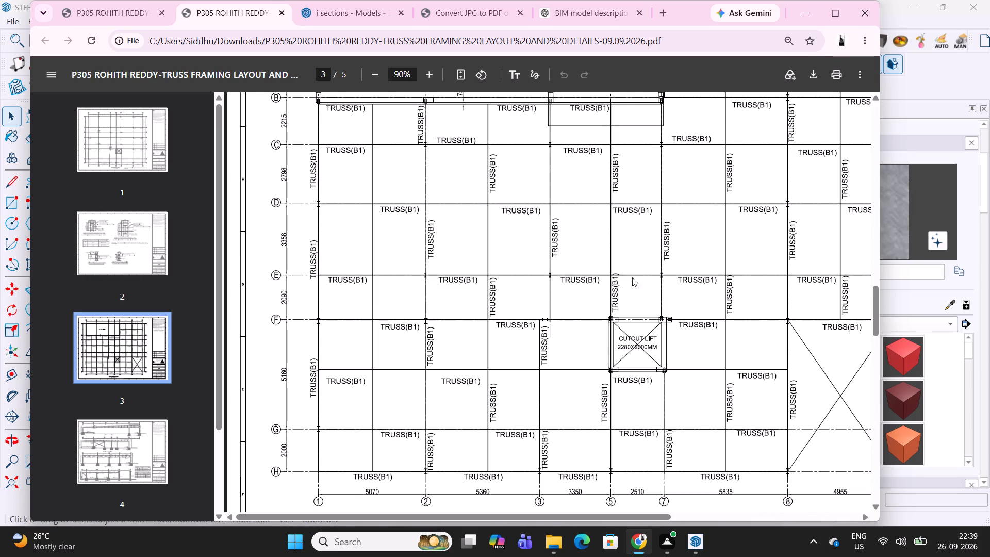
{"action": "left_click", "coordinate": [806, 11]}
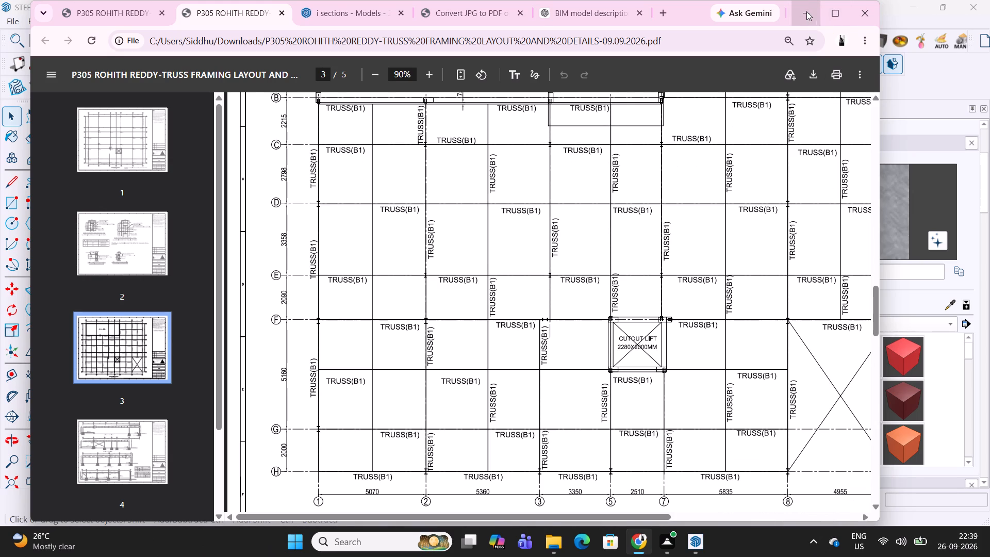
Back in SketchUp, measure the spacing across the four lift cutout columns between their floor guides.
{"action": "scroll", "coordinate": [373, 376], "scroll_direction": "up", "scroll_amount": 10}
{"action": "scroll", "coordinate": [403, 340], "scroll_direction": "up", "scroll_amount": 5}
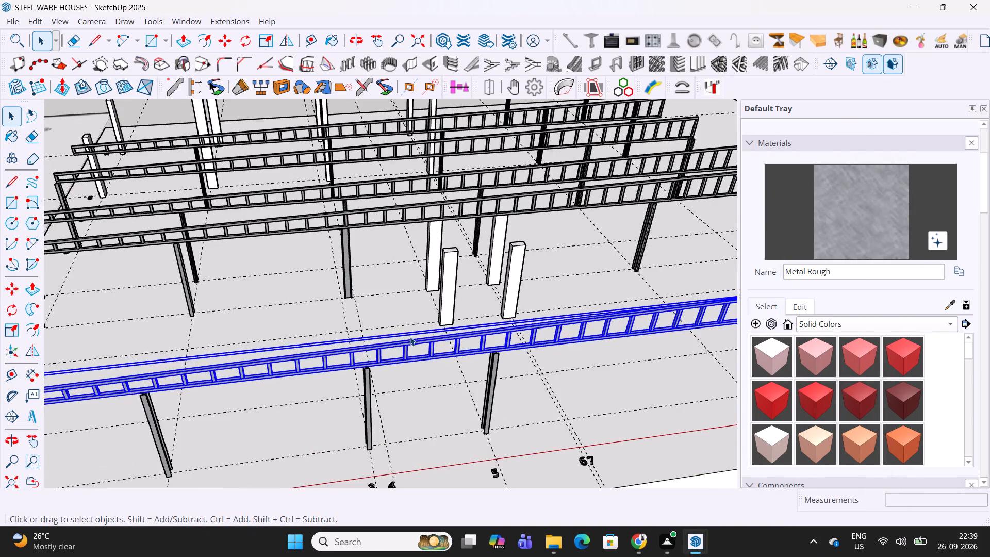
{"action": "middle_click_drag", "start_coordinate": [414, 336], "coordinate": [765, 387]}
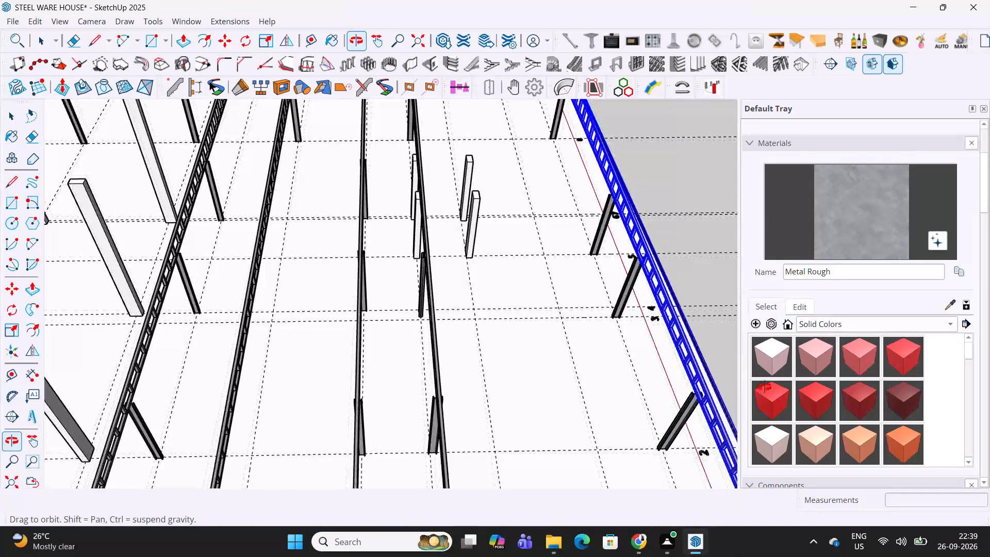
{"action": "middle_click_drag", "start_coordinate": [765, 387], "coordinate": [692, 248]}
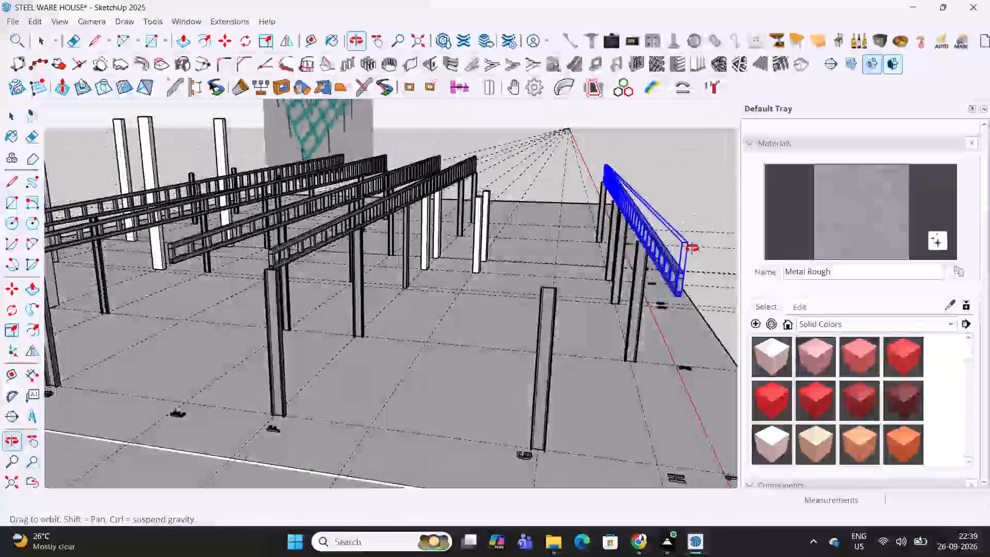
{"action": "middle_click_drag", "start_coordinate": [692, 248], "coordinate": [722, 296]}
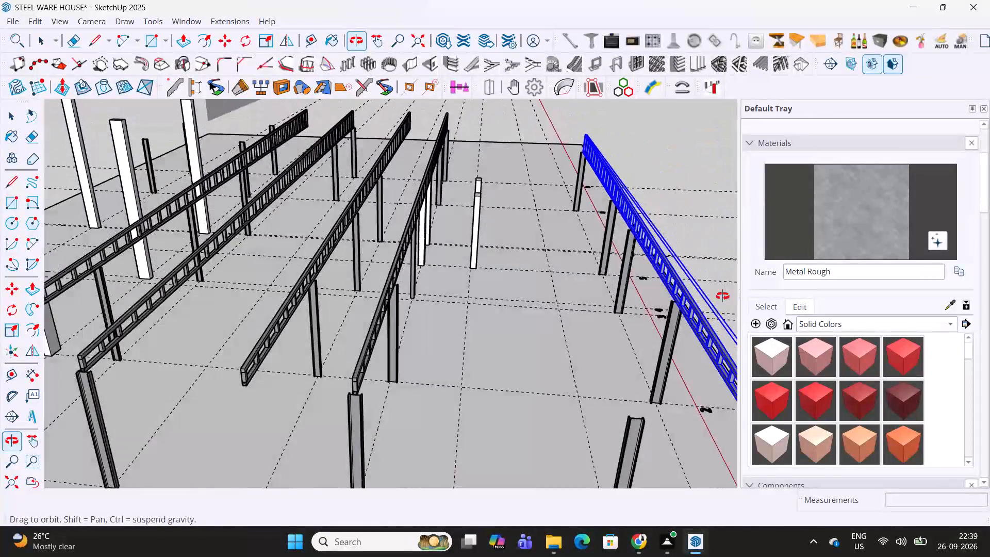
{"action": "middle_click_drag", "start_coordinate": [722, 296], "coordinate": [673, 382]}
{"action": "scroll", "coordinate": [555, 376], "scroll_direction": "up", "scroll_amount": 4}
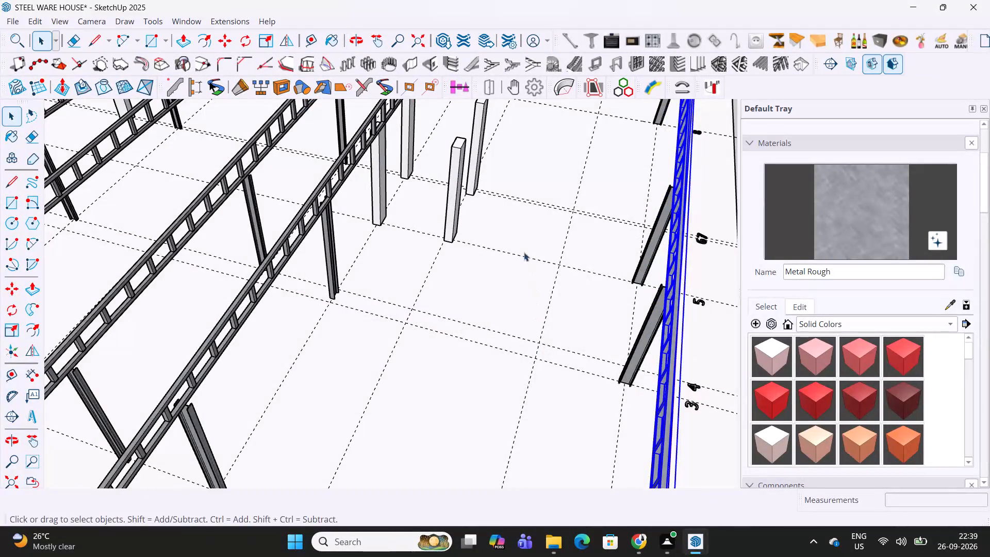
{"action": "middle_click_drag", "start_coordinate": [519, 236], "coordinate": [513, 417]}
{"action": "scroll", "coordinate": [467, 368], "scroll_direction": "up", "scroll_amount": 4}
{"action": "middle_click_drag", "start_coordinate": [467, 368], "coordinate": [378, 385]}
{"action": "scroll", "coordinate": [400, 389], "scroll_direction": "up", "scroll_amount": 3}
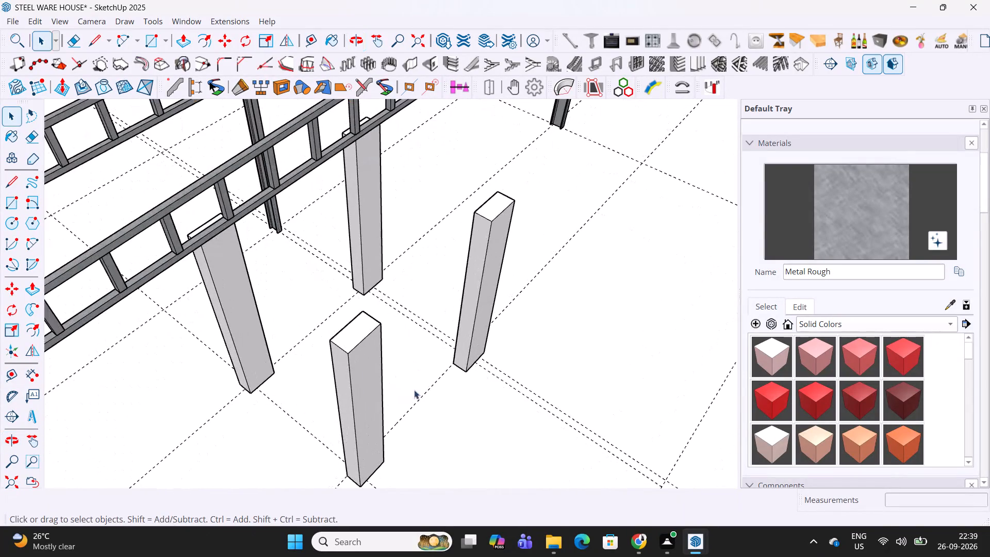
{"action": "key", "text": "t"}
{"action": "left_click", "coordinate": [440, 380]}
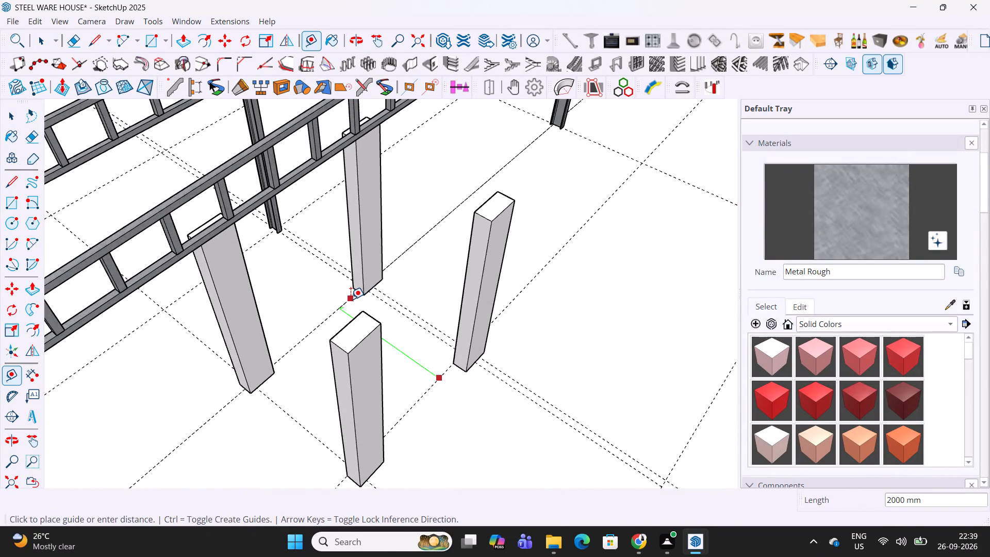
{"action": "scroll", "coordinate": [351, 299], "scroll_direction": "up", "scroll_amount": 4}
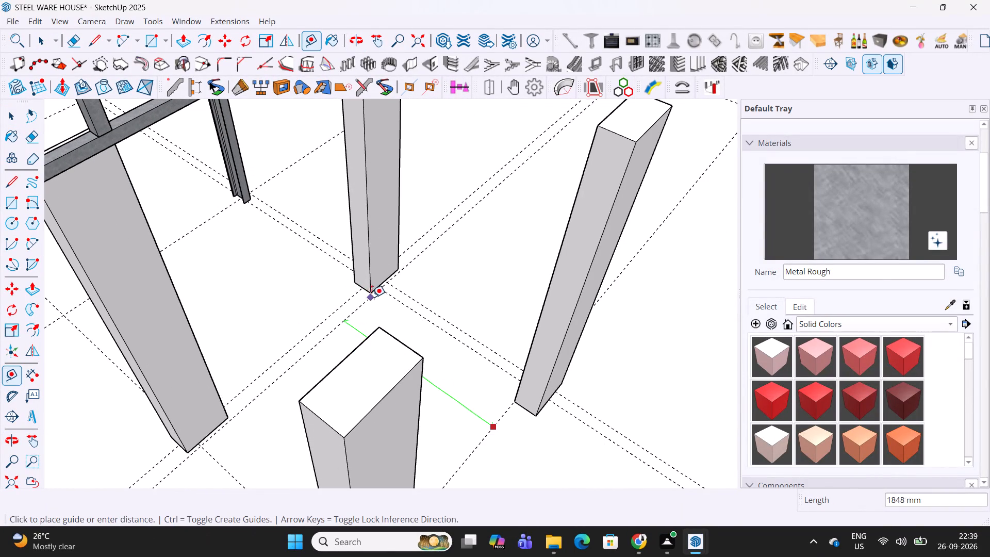
{"action": "scroll", "coordinate": [376, 289], "scroll_direction": "down", "scroll_amount": 6}
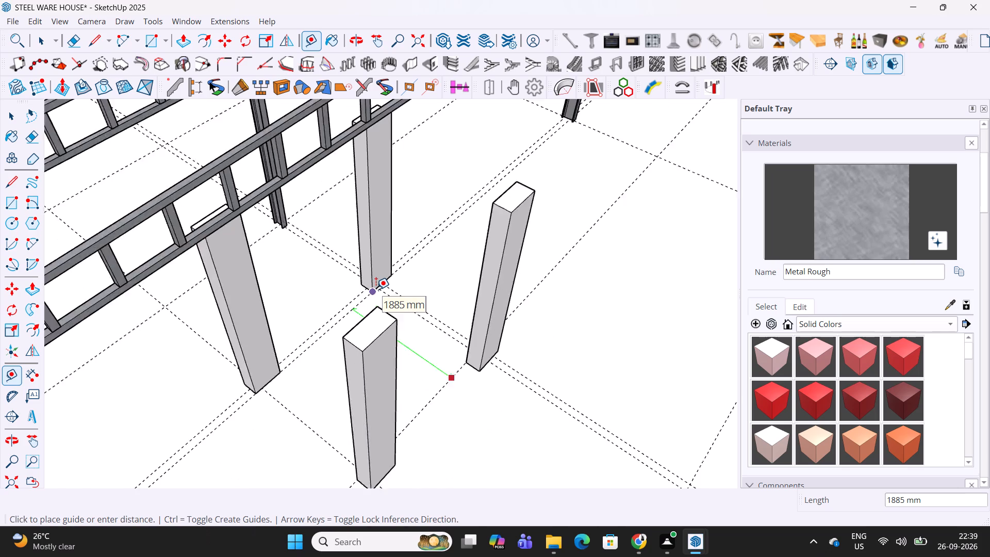
{"action": "scroll", "coordinate": [376, 289], "scroll_direction": "down", "scroll_amount": 5}
{"action": "middle_click_drag", "start_coordinate": [376, 289], "coordinate": [501, 289]}
{"action": "key", "text": "Escape"}
Examine the lift cutout and its surrounding columns on the anchor bolt layout image beside the model.
{"action": "scroll", "coordinate": [503, 289], "scroll_direction": "down", "scroll_amount": 8}
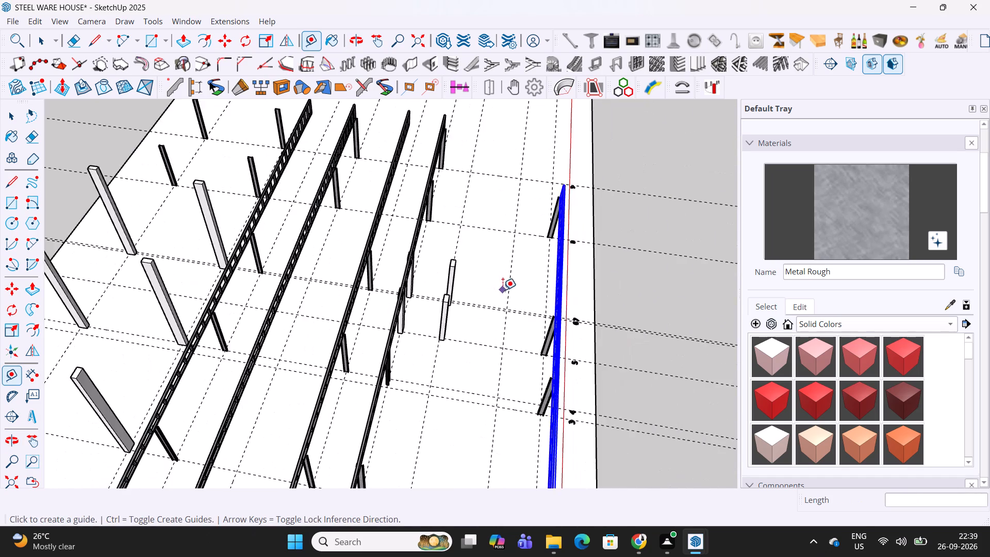
{"action": "scroll", "coordinate": [503, 290], "scroll_direction": "down", "scroll_amount": 5}
{"action": "middle_click_drag", "start_coordinate": [541, 319], "coordinate": [235, 389]}
{"action": "middle_click_drag", "start_coordinate": [225, 368], "coordinate": [499, 323]}
{"action": "middle_click_drag", "start_coordinate": [342, 342], "coordinate": [333, 422]}
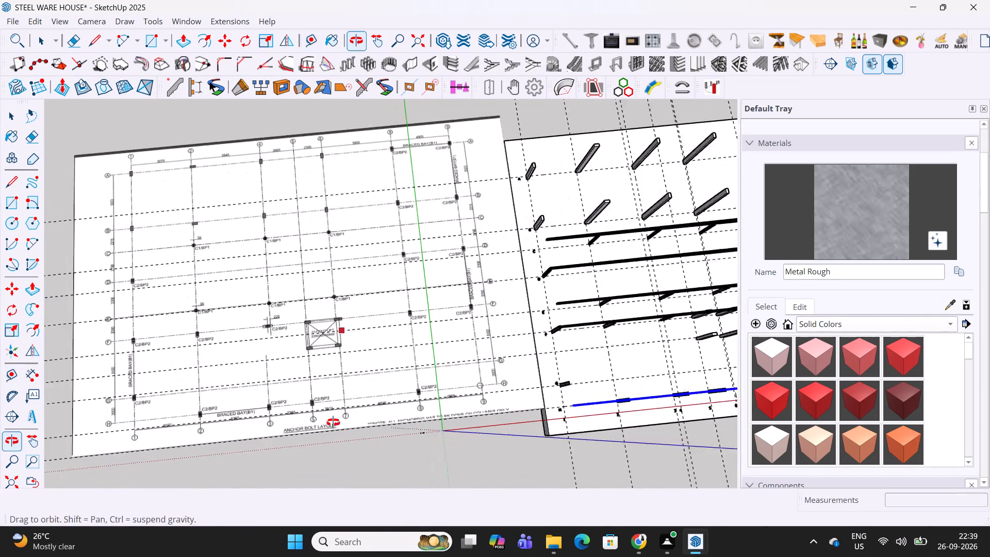
{"action": "middle_click_drag", "start_coordinate": [333, 422], "coordinate": [332, 430]}
{"action": "scroll", "coordinate": [327, 355], "scroll_direction": "up", "scroll_amount": 11}
{"action": "scroll", "coordinate": [318, 321], "scroll_direction": "down", "scroll_amount": 6}
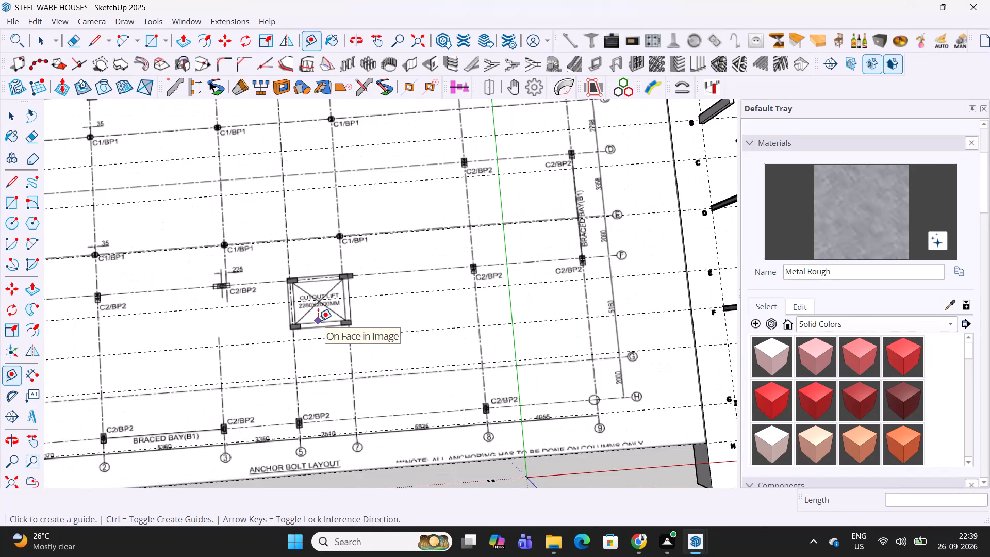